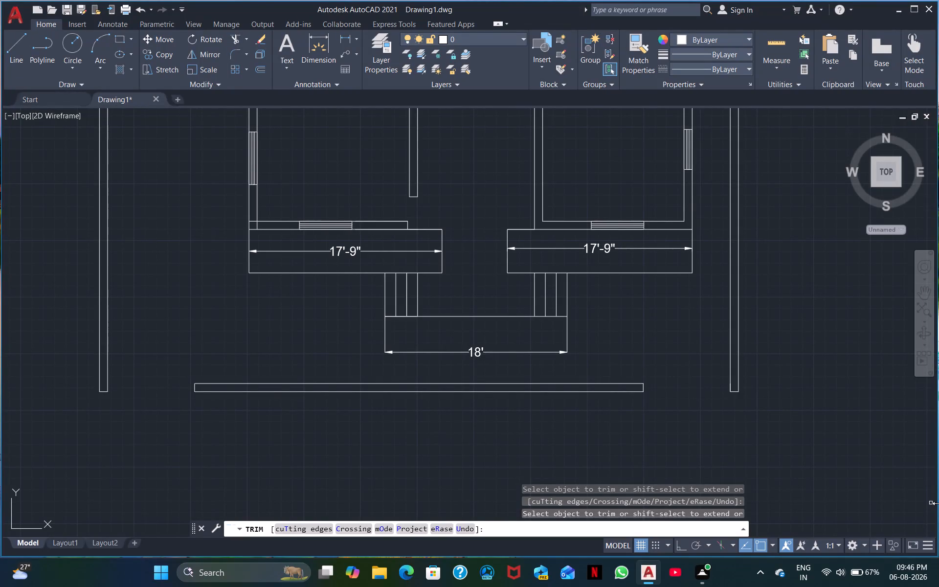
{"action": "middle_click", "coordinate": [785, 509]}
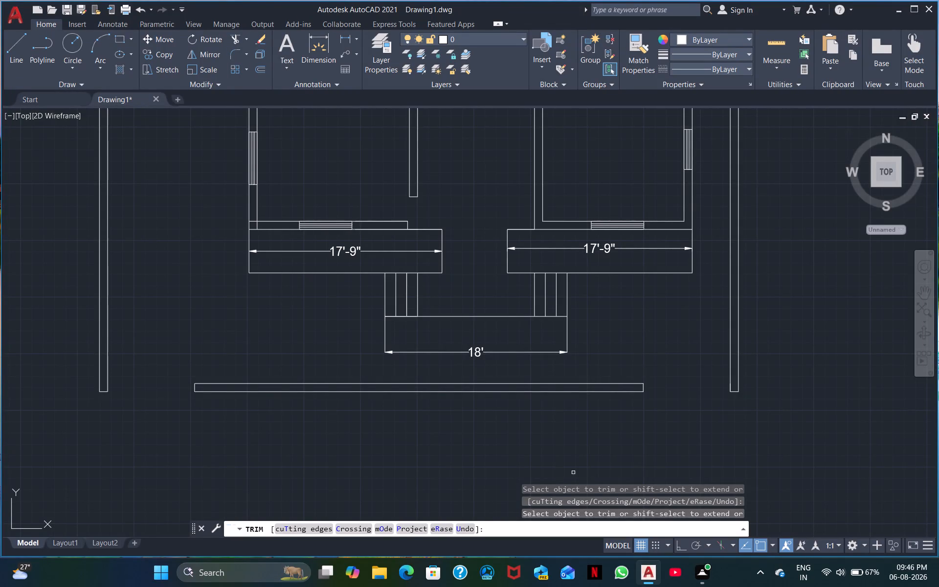
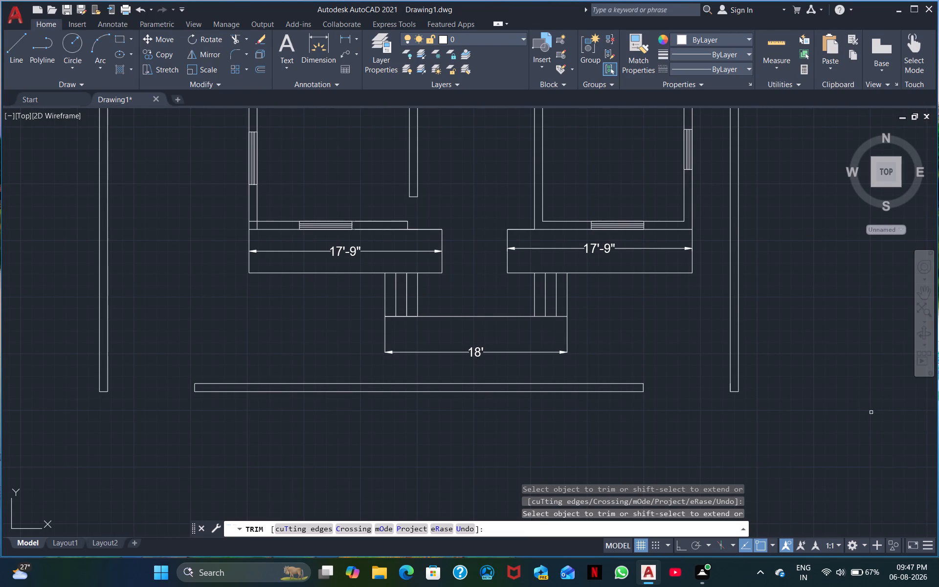
Start saving the drawing under a new name and create a folder named RESIDENTIAL PLAN in Documents.
{"action": "scroll", "coordinate": [701, 426], "scroll_direction": "down", "scroll_amount": 2}
{"action": "middle_click_drag", "start_coordinate": [701, 426], "coordinate": [712, 552]}
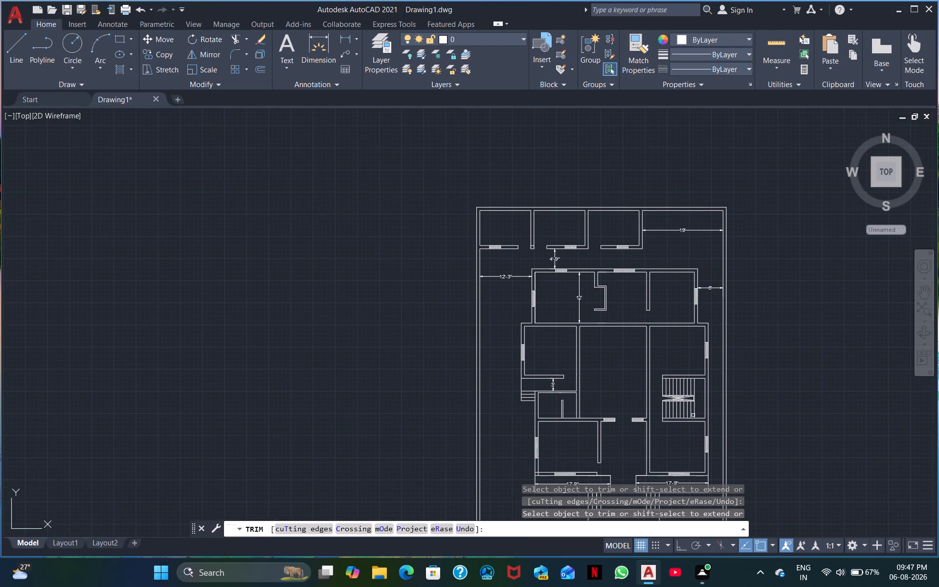
{"action": "scroll", "coordinate": [676, 387], "scroll_direction": "up", "scroll_amount": 2}
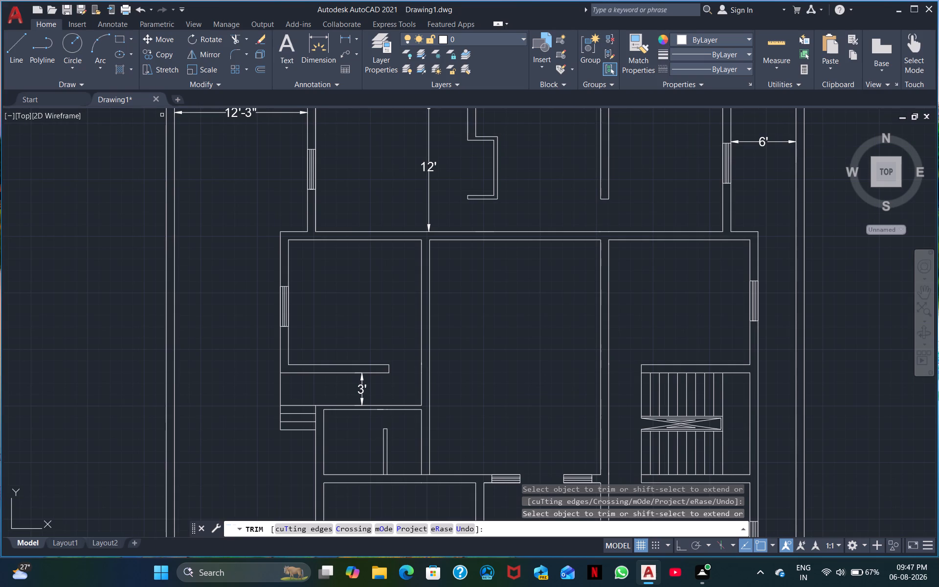
{"action": "left_click", "coordinate": [24, 16]}
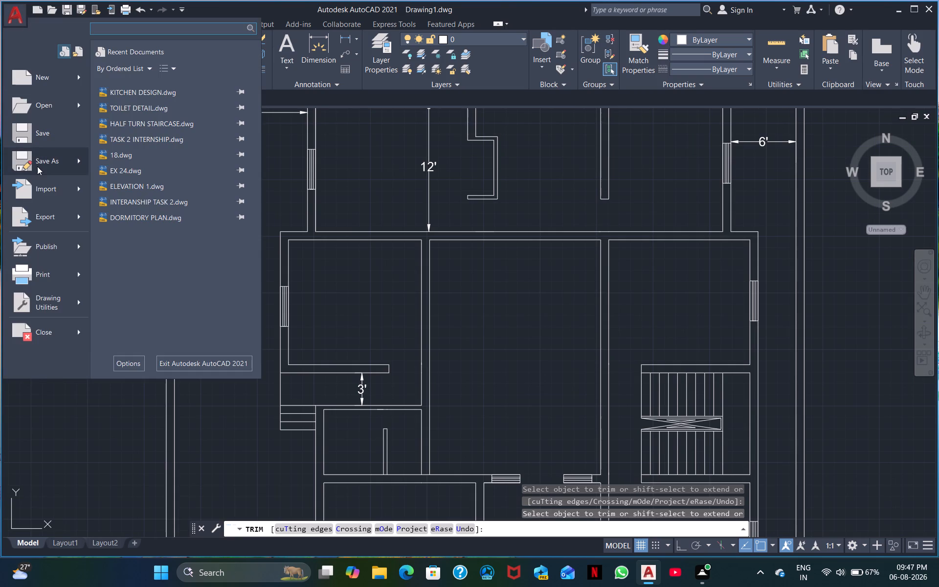
{"action": "left_click", "coordinate": [37, 167]}
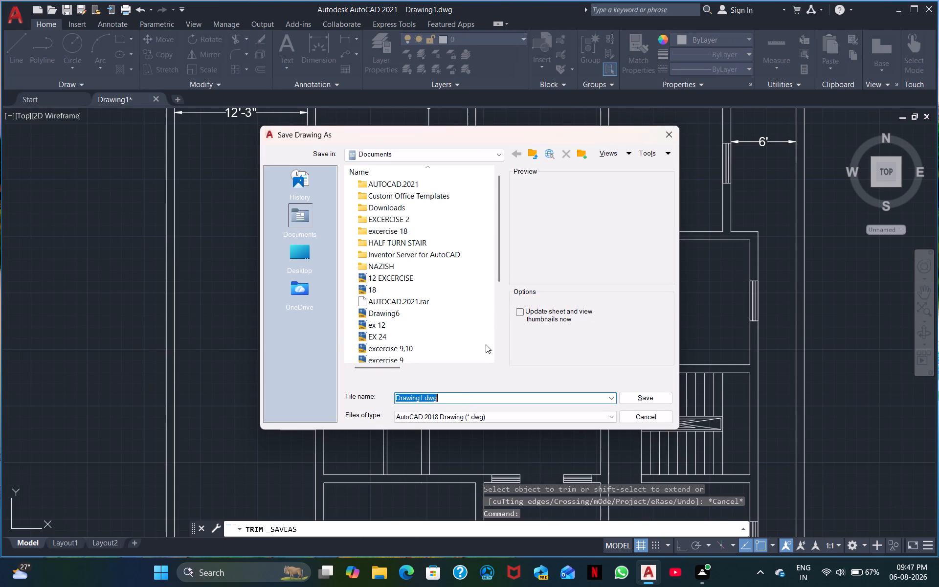
{"action": "left_click", "coordinate": [581, 151]}
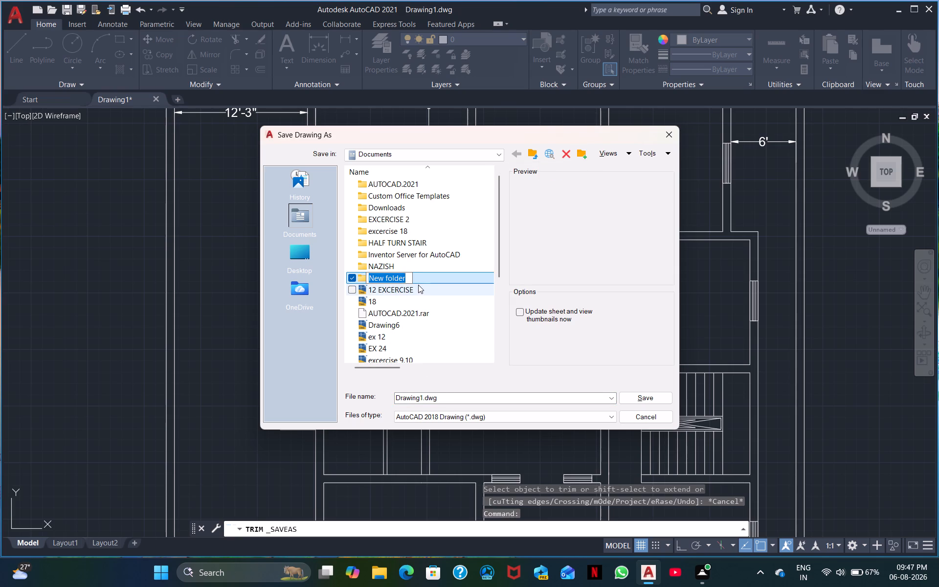
{"action": "key", "text": "BackSpace"}
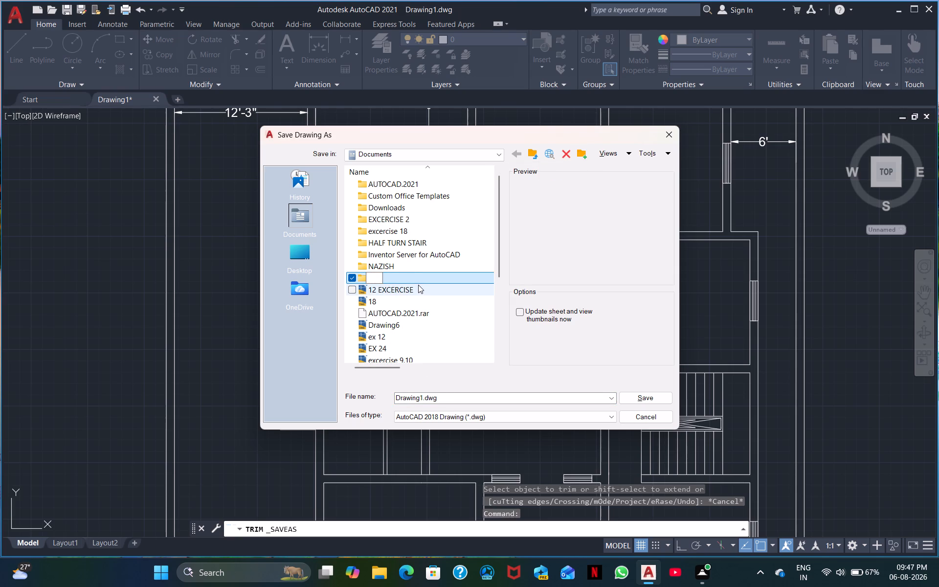
{"action": "key", "text": "r"}
{"action": "type", "text": "es"}
{"action": "key", "text": "BackSpace"}
{"action": "key", "text": "BackSpace"}
{"action": "key", "text": "BackSpace"}
{"action": "type", "text": "RESI"}
{"action": "type", "text": "DEN"}
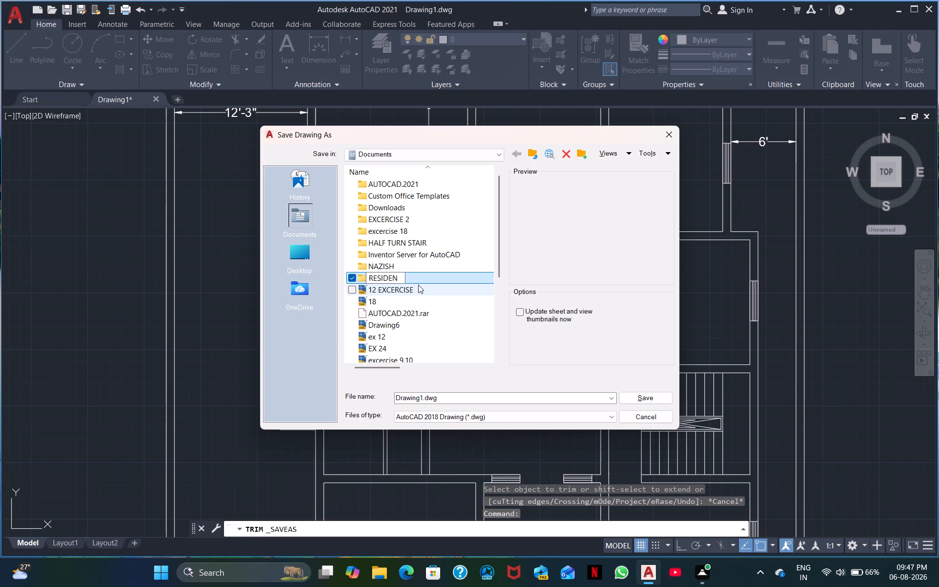
{"action": "key", "text": "t"}
{"action": "type", "text": "AIL"}
{"action": "key", "text": "BackSpace"}
{"action": "key", "text": "BackSpace"}
{"action": "key", "text": "BackSpace"}
{"action": "type", "text": "IA"}
{"action": "type", "text": "L"}
{"action": "key", "text": "space"}
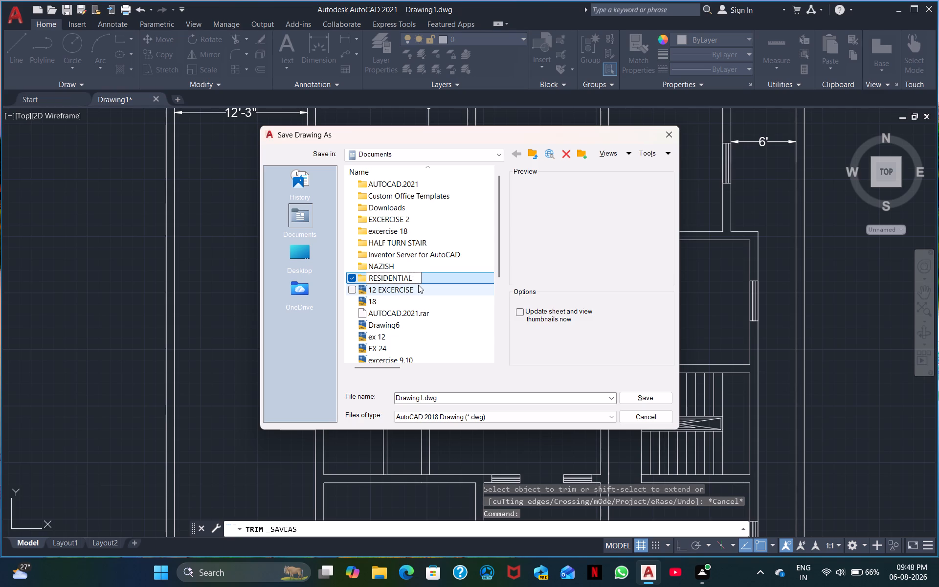
{"action": "type", "text": "PLA"}
{"action": "type", "text": "N"}
{"action": "key", "text": "space"}
Name the drawing GROUND FLOOR PLAN and save it in the Documents folder as an AutoCAD 2018 drawing.
{"action": "left_click", "coordinate": [451, 399]}
{"action": "left_click", "coordinate": [451, 399]}
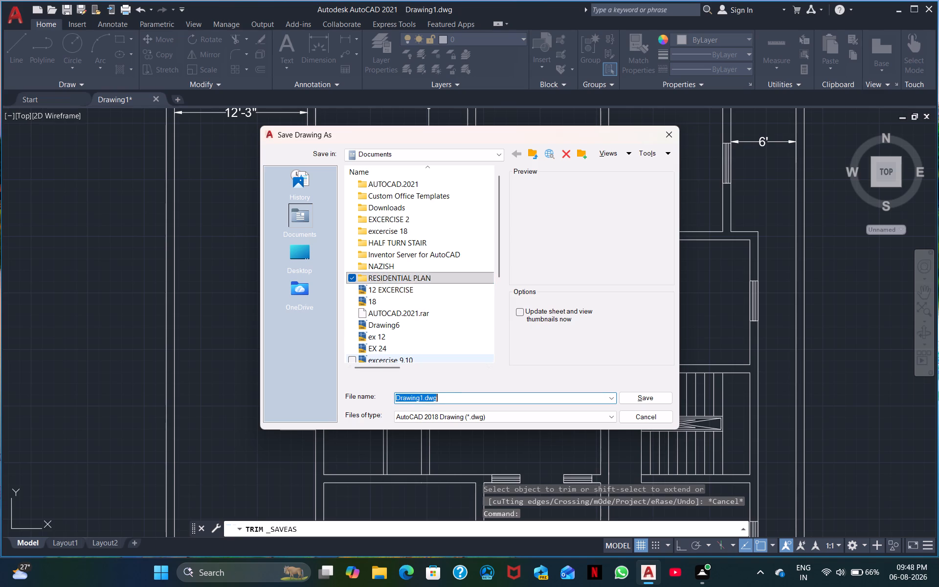
{"action": "key", "text": "BackSpace"}
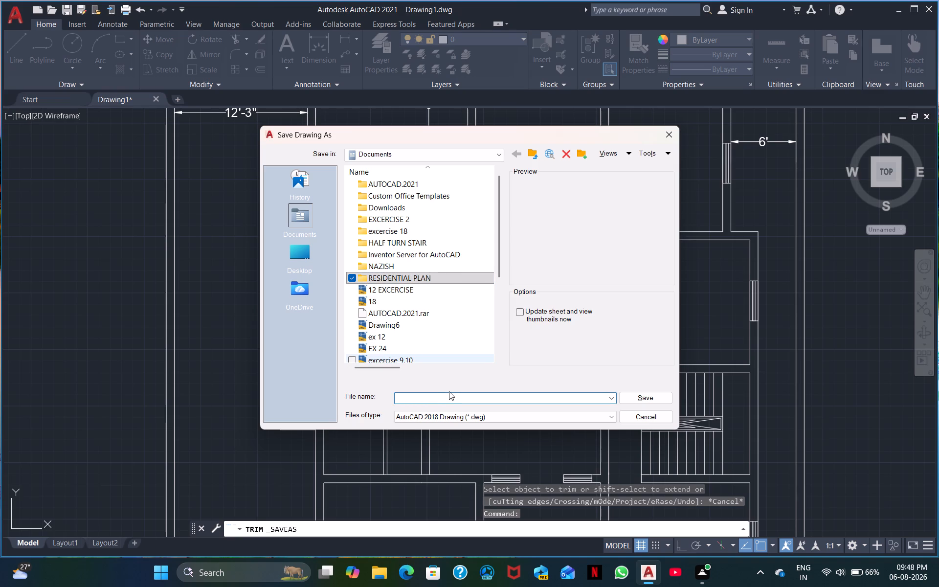
{"action": "type", "text": "GR"}
{"action": "type", "text": "OUND PL"}
{"action": "key", "text": "BackSpace"}
{"action": "key", "text": "BackSpace"}
{"action": "type", "text": "F;"}
{"action": "key", "text": "BackSpace"}
{"action": "type", "text": "LOOR PLA"}
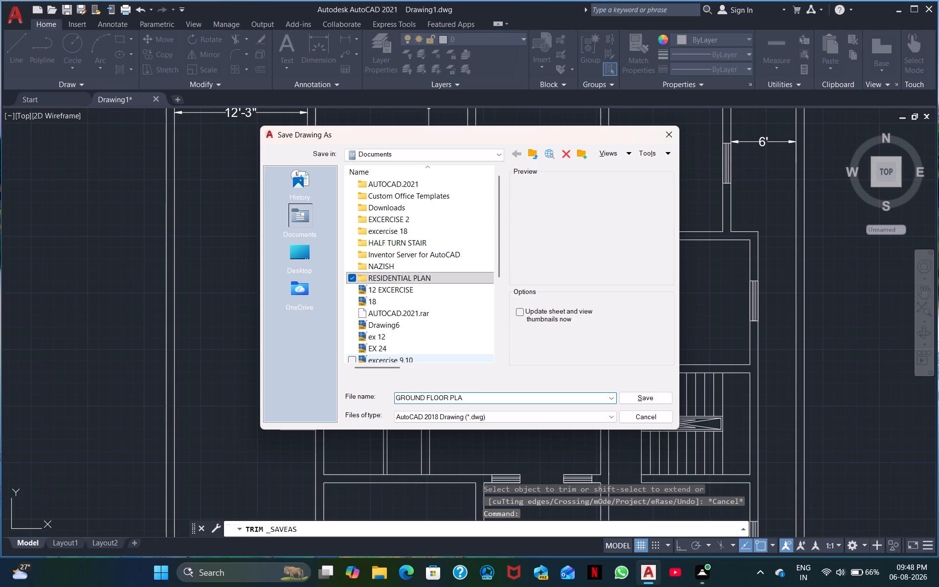
{"action": "type", "text": "N"}
{"action": "key", "text": "space"}
{"action": "left_click", "coordinate": [662, 400]}
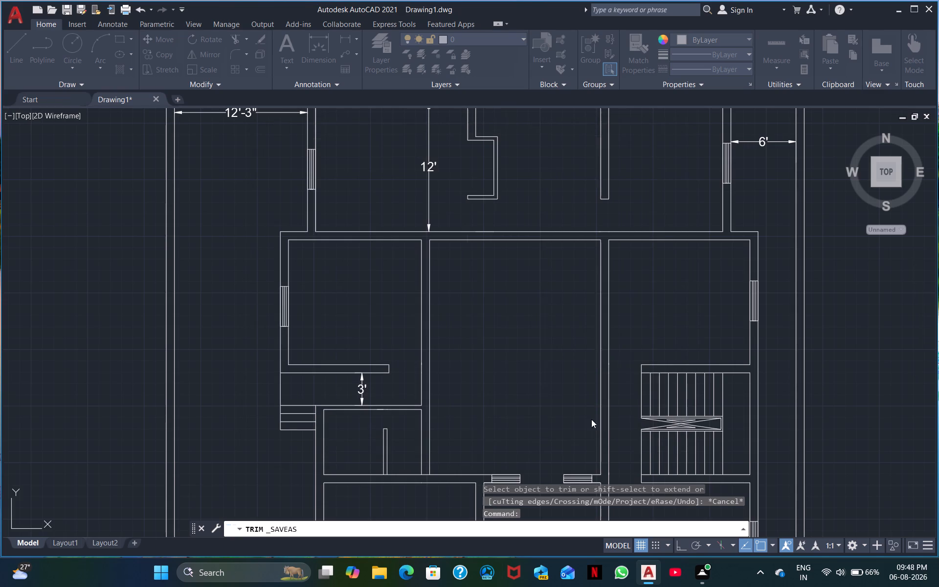
Examine the overall plan and the window and wall opening of the upper-left room near the boundary wall.
{"action": "scroll", "coordinate": [460, 348], "scroll_direction": "down", "scroll_amount": 3}
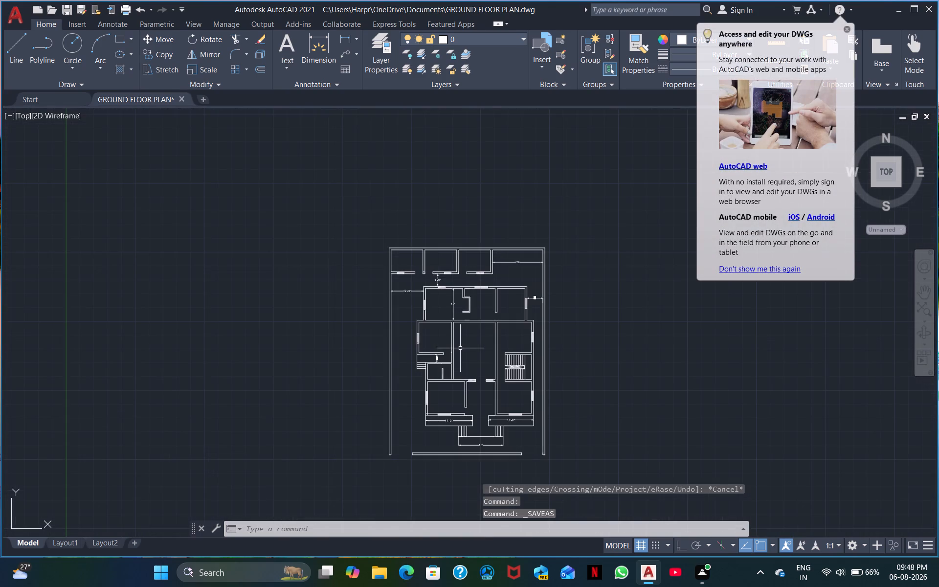
{"action": "scroll", "coordinate": [461, 348], "scroll_direction": "up", "scroll_amount": 3}
{"action": "middle_click_drag", "start_coordinate": [494, 374], "coordinate": [526, 488]}
{"action": "middle_click_drag", "start_coordinate": [560, 449], "coordinate": [588, 517]}
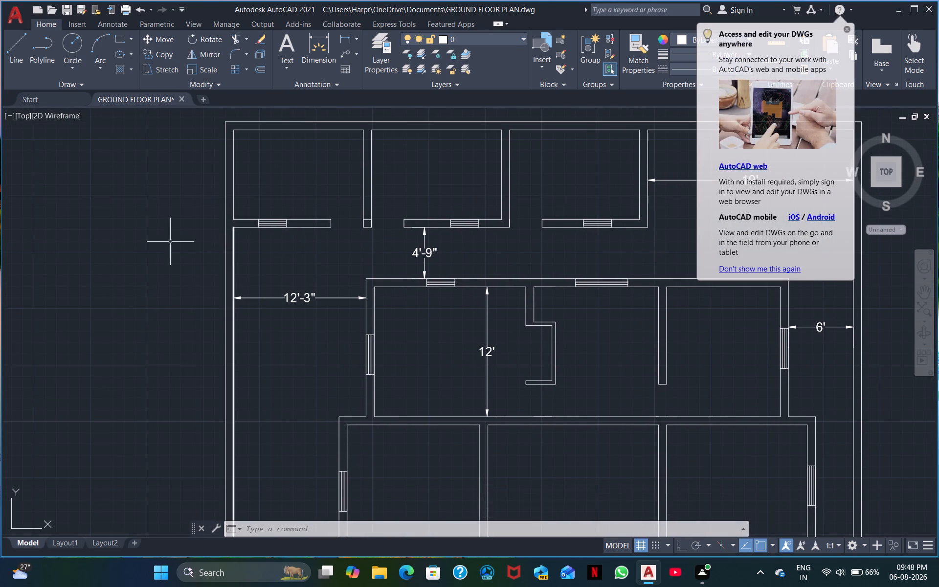
{"action": "middle_click_drag", "start_coordinate": [85, 247], "coordinate": [112, 334]}
{"action": "scroll", "coordinate": [111, 327], "scroll_direction": "up", "scroll_amount": 2}
{"action": "middle_click_drag", "start_coordinate": [175, 318], "coordinate": [42, 349]}
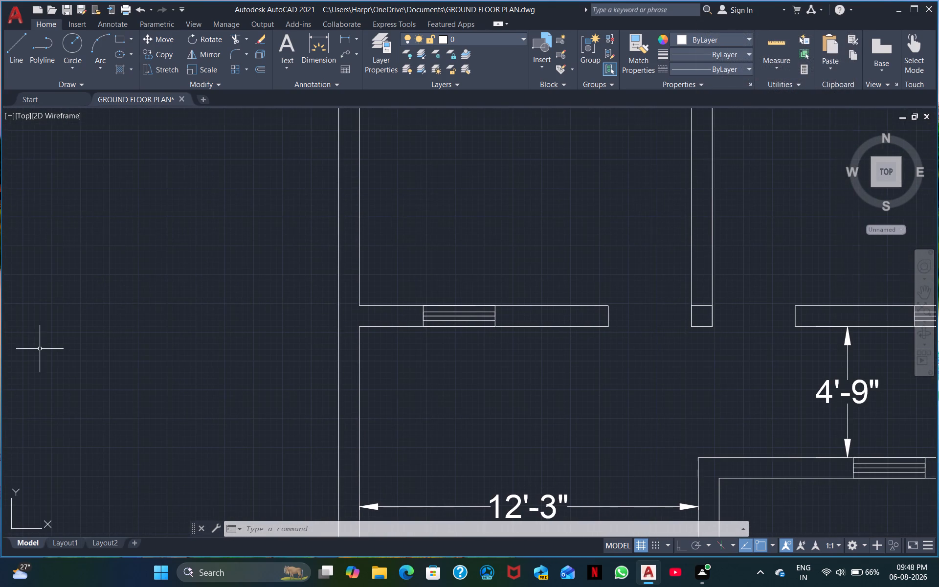
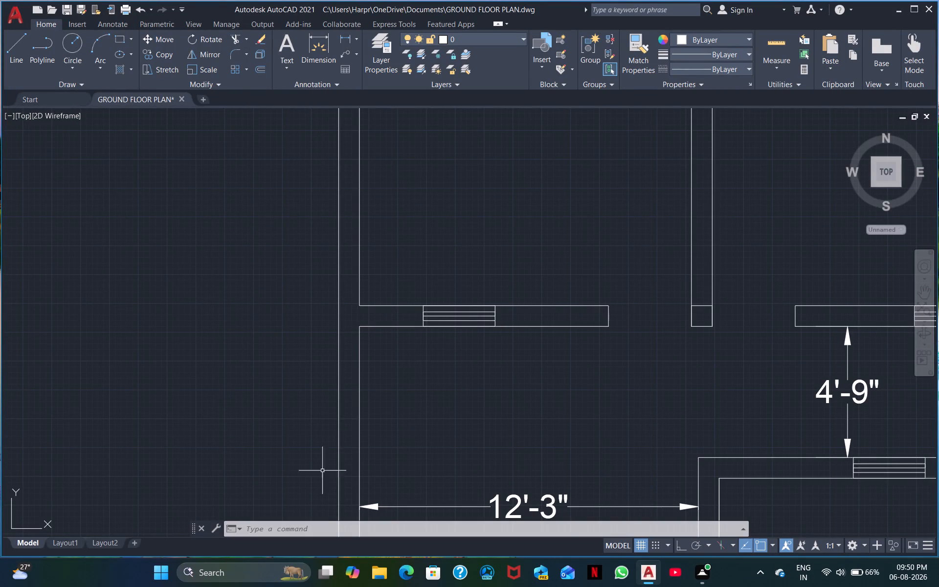
Open DesignCenter and browse from the Sample folder through en-us to the DesignCenter folder of block drawings.
{"action": "left_click", "coordinate": [280, 527]}
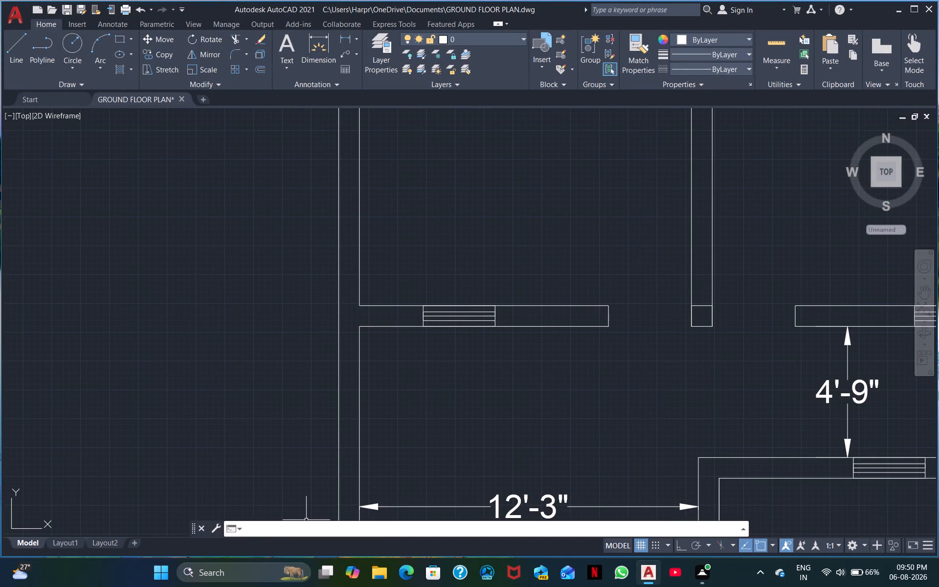
{"action": "type", "text": "DC"}
{"action": "key", "text": "space"}
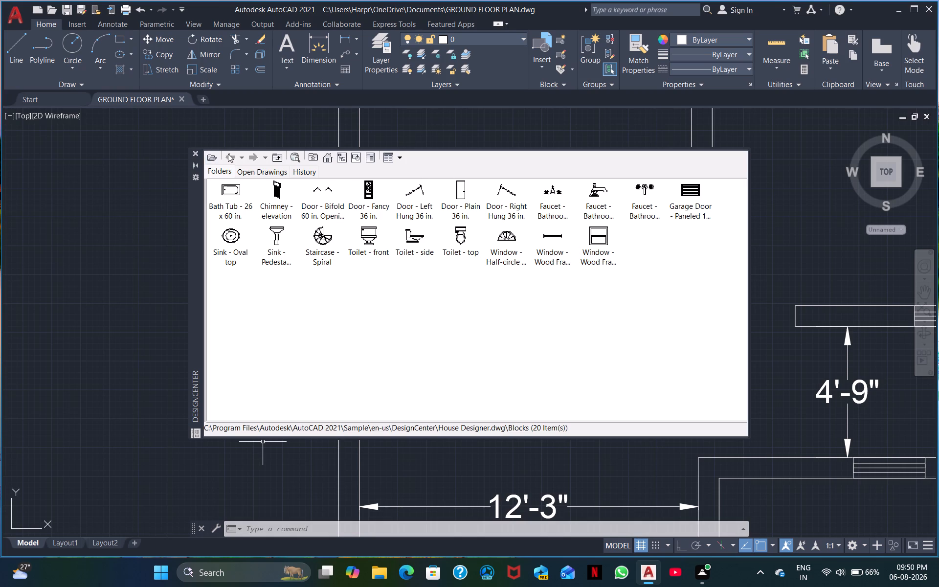
{"action": "left_click", "coordinate": [330, 152]}
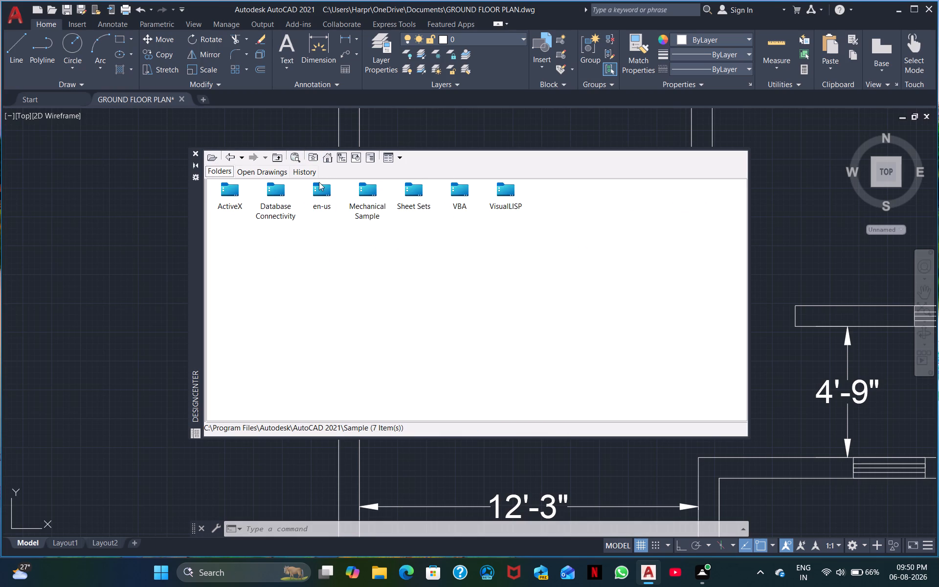
{"action": "left_click", "coordinate": [319, 203]}
{"action": "double_click", "coordinate": [321, 203]}
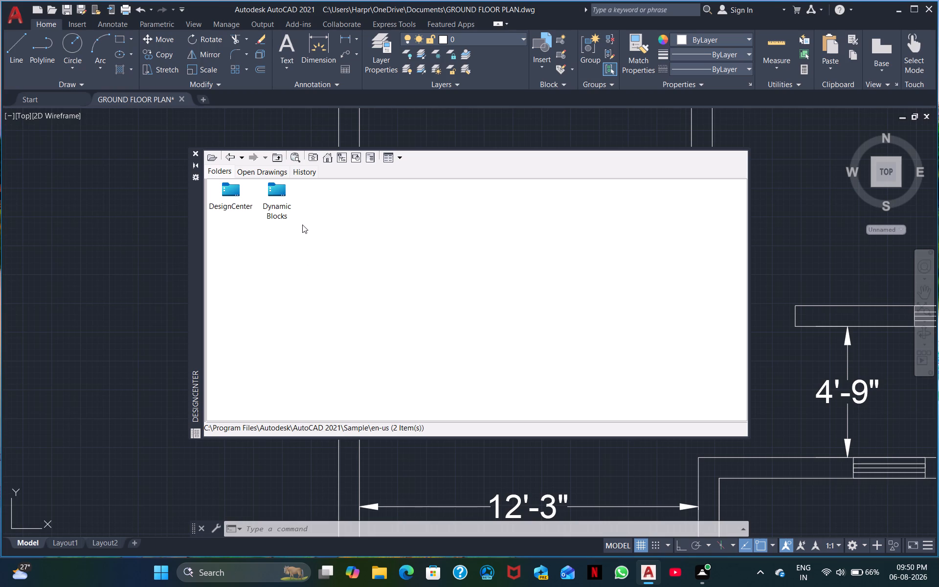
{"action": "left_click", "coordinate": [230, 198]}
{"action": "left_click", "coordinate": [237, 205]}
{"action": "double_click", "coordinate": [237, 205]}
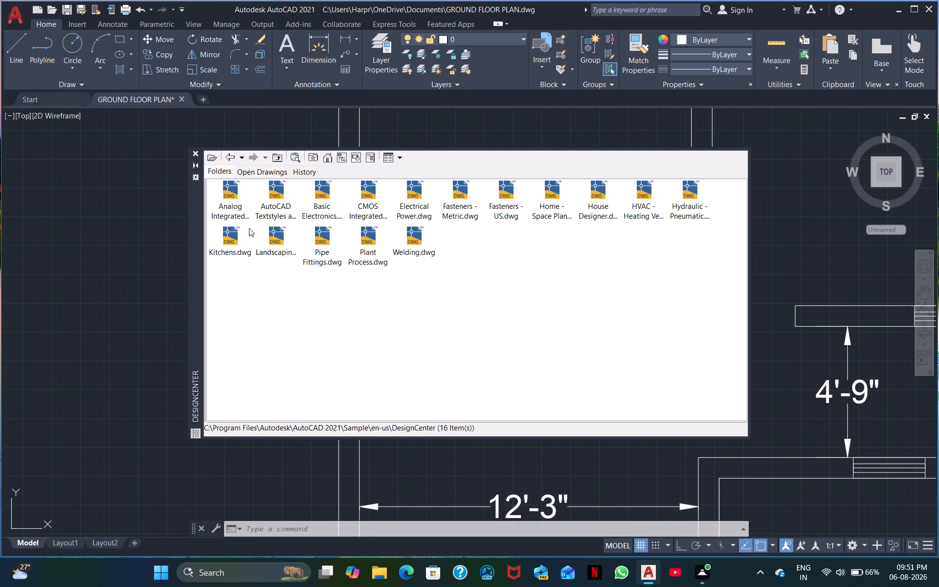
Look through the blocks in Fasteners - Metric.dwg and House Designer.dwg, returning to the list of drawings.
{"action": "double_click", "coordinate": [456, 199]}
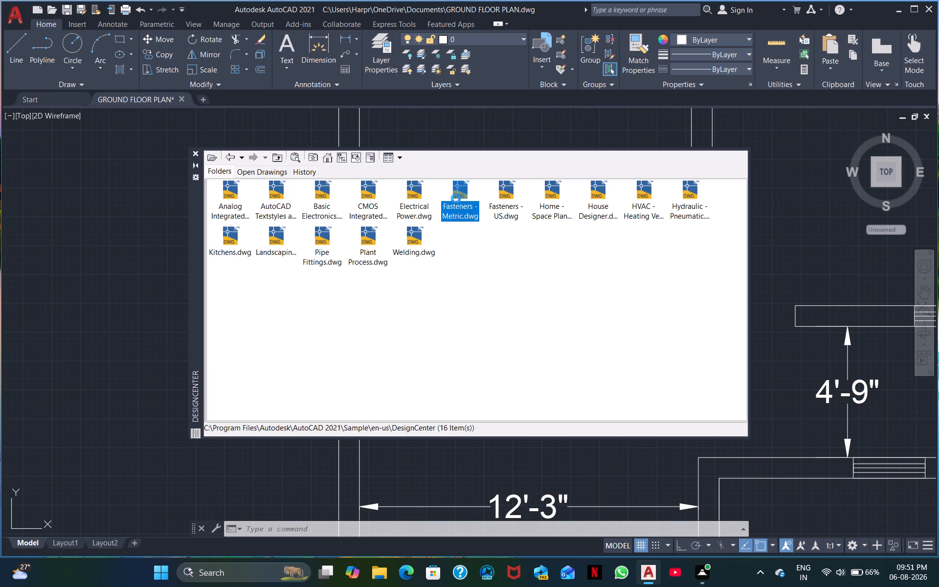
{"action": "double_click", "coordinate": [233, 199]}
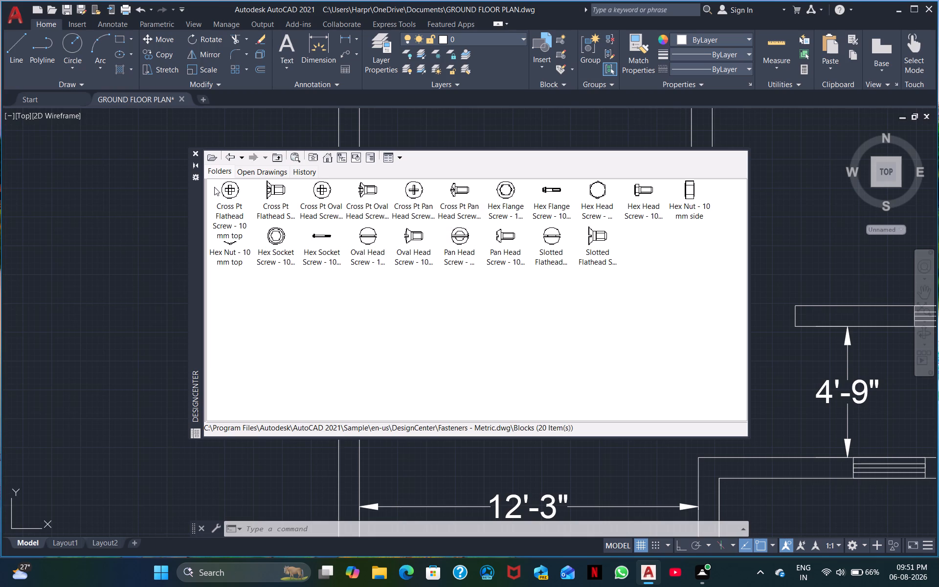
{"action": "left_click", "coordinate": [232, 158]}
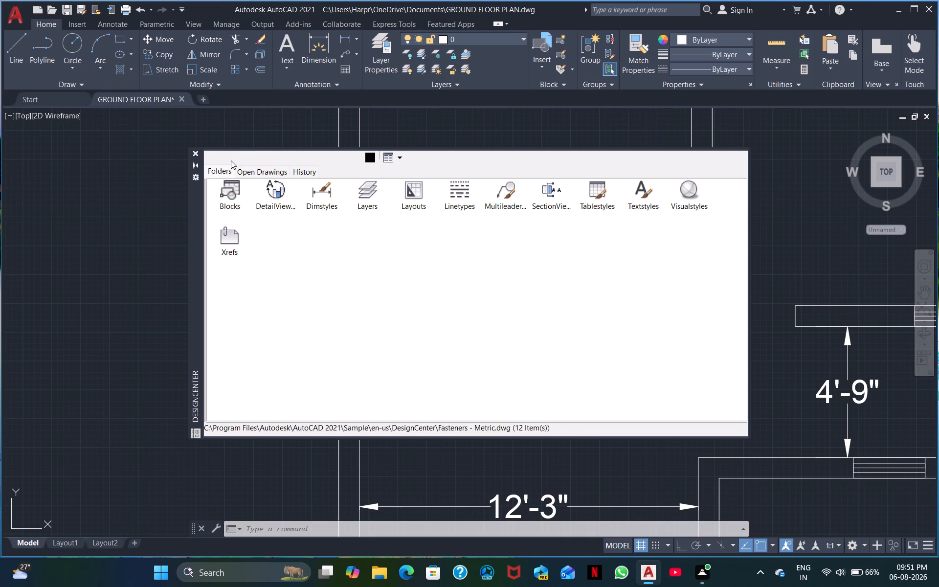
{"action": "left_click", "coordinate": [231, 160]}
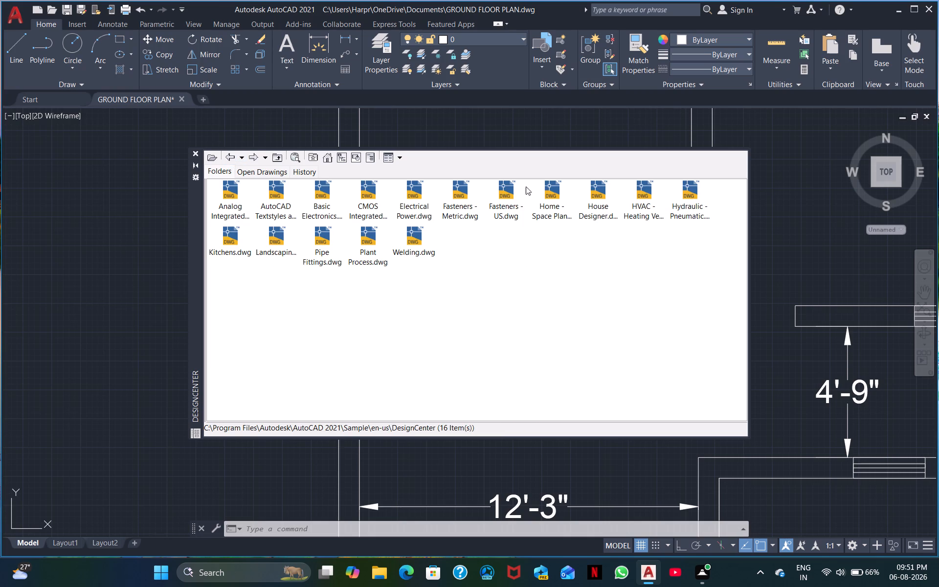
{"action": "double_click", "coordinate": [605, 209]}
{"action": "double_click", "coordinate": [231, 201]}
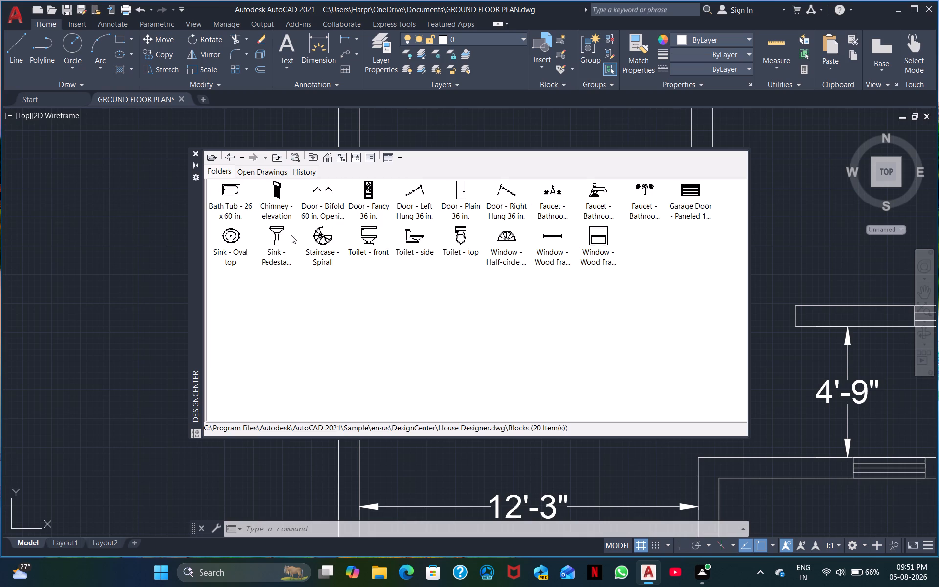
{"action": "left_click", "coordinate": [229, 158]}
{"action": "left_click", "coordinate": [229, 158]}
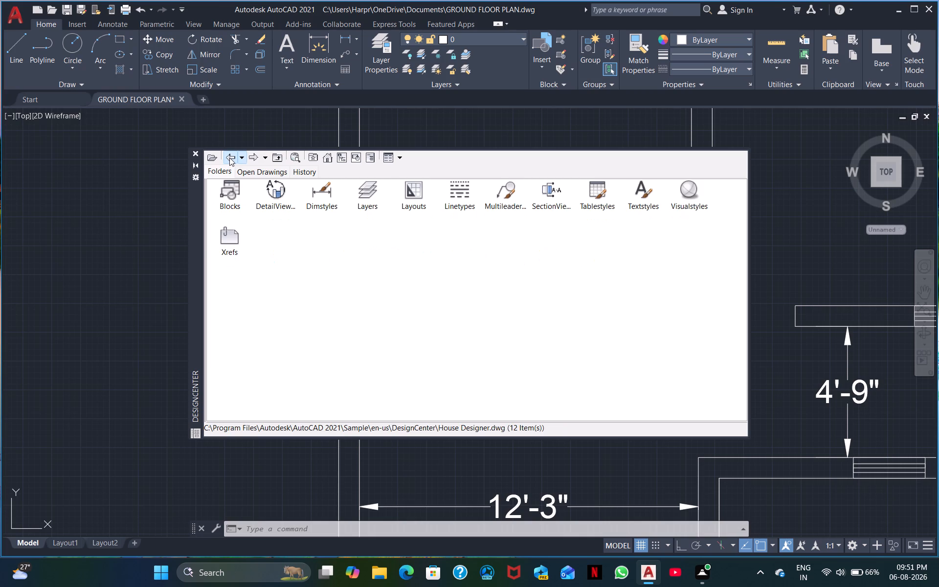
Insert the Chair - Rocking block from Home - Space Planner.dwg at scale 1 in the empty area outside the plan's left wall.
{"action": "double_click", "coordinate": [543, 196]}
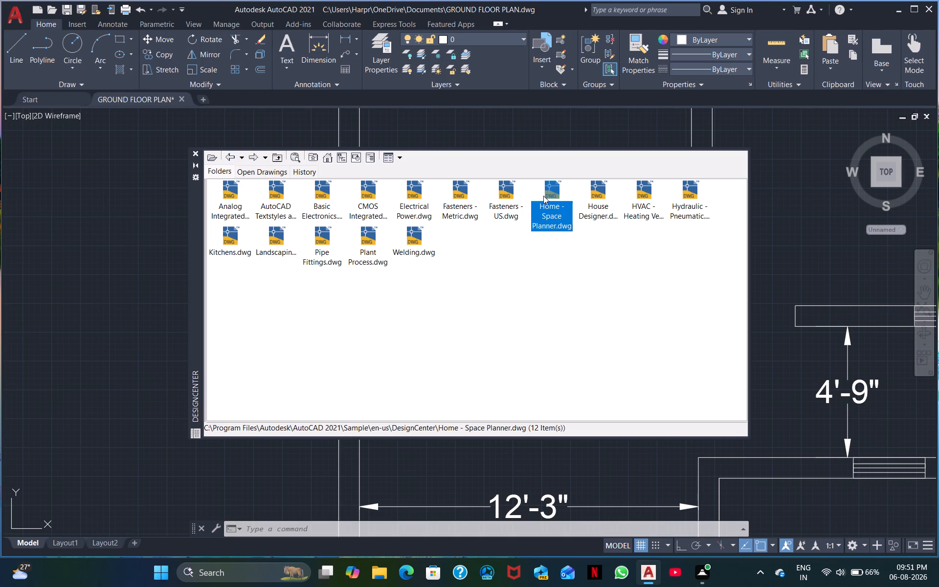
{"action": "double_click", "coordinate": [233, 199]}
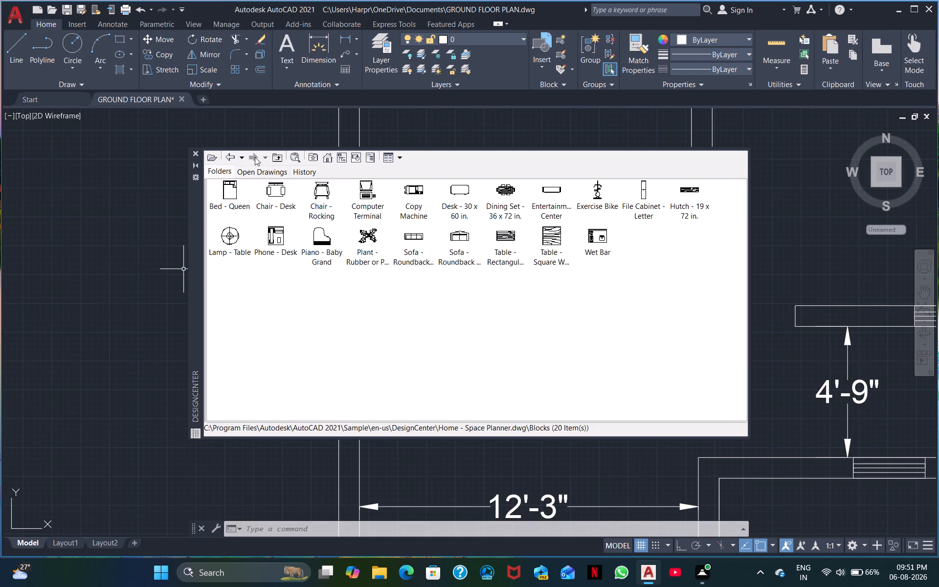
{"action": "left_click", "coordinate": [326, 189]}
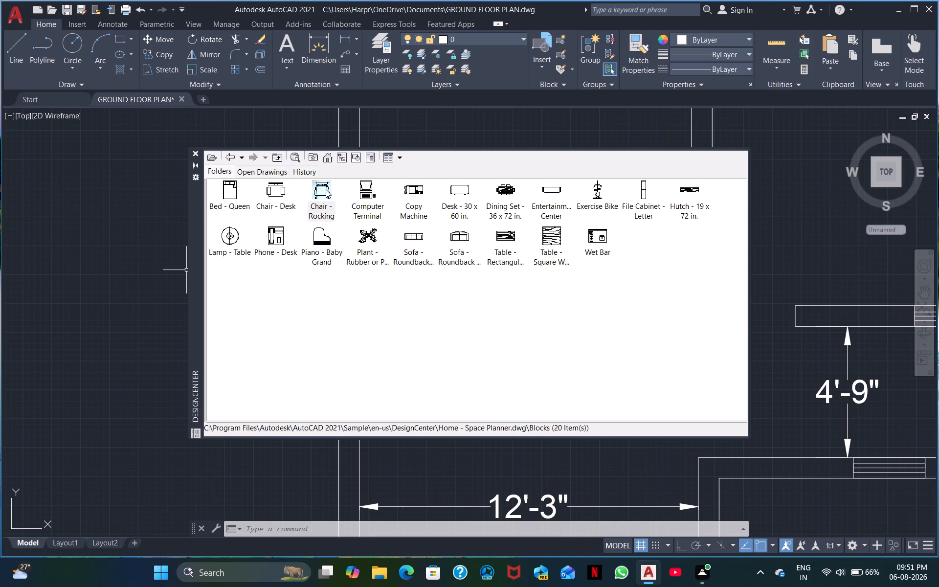
{"action": "triple_click", "coordinate": [326, 189]}
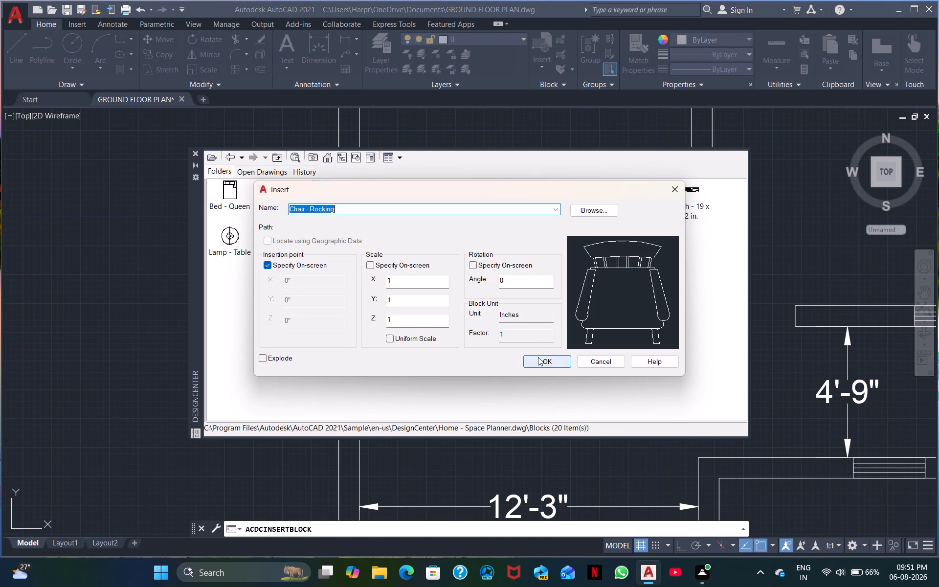
{"action": "left_click", "coordinate": [538, 357]}
{"action": "left_click", "coordinate": [94, 301]}
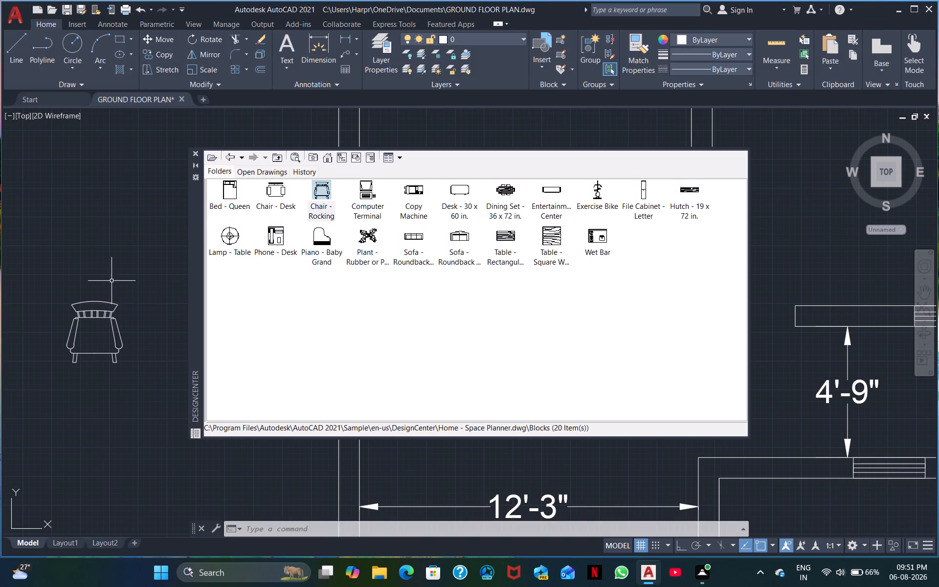
Insert the Bed - Queen block at scale 1 outside the plan's left wall, just above the rocking chair.
{"action": "double_click", "coordinate": [233, 188]}
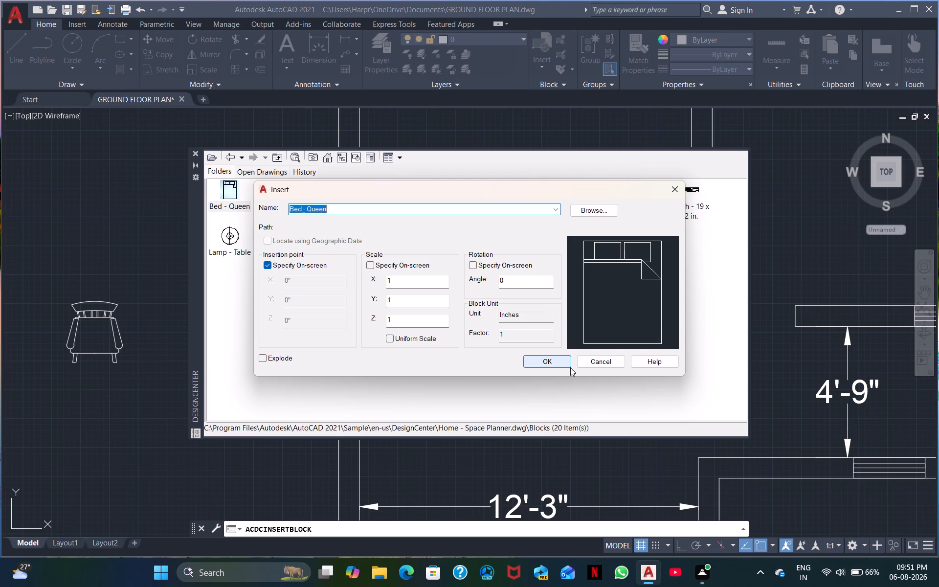
{"action": "left_click", "coordinate": [559, 375]}
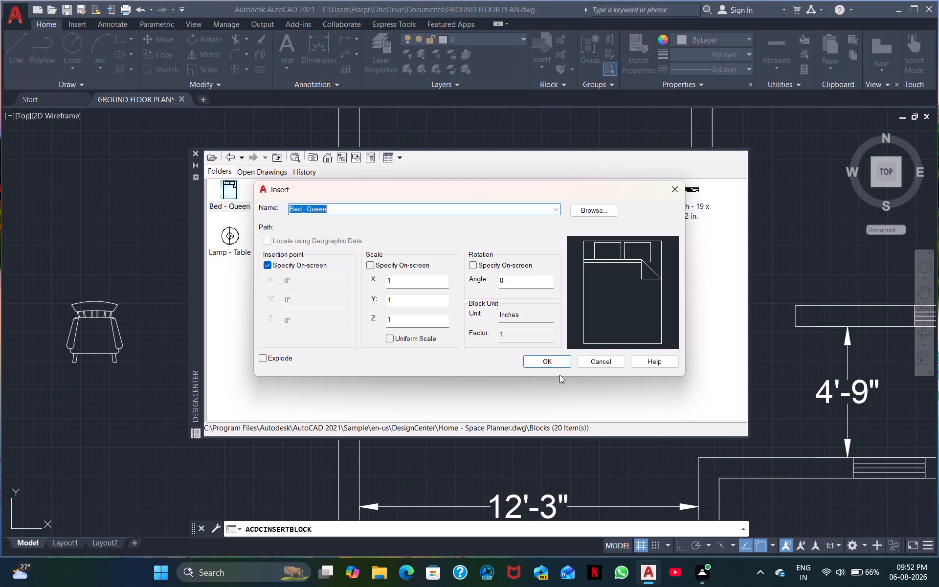
{"action": "double_click", "coordinate": [553, 365]}
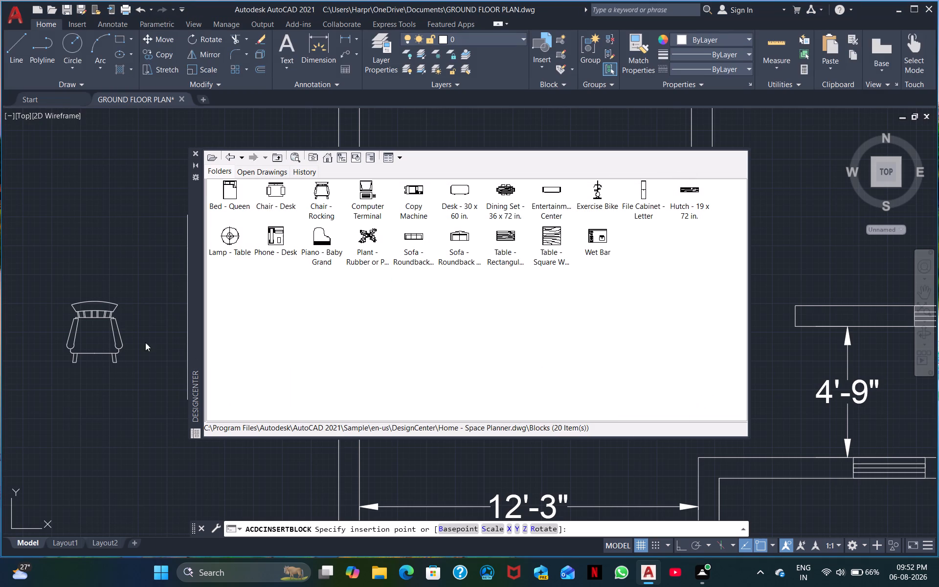
{"action": "left_click", "coordinate": [72, 111]}
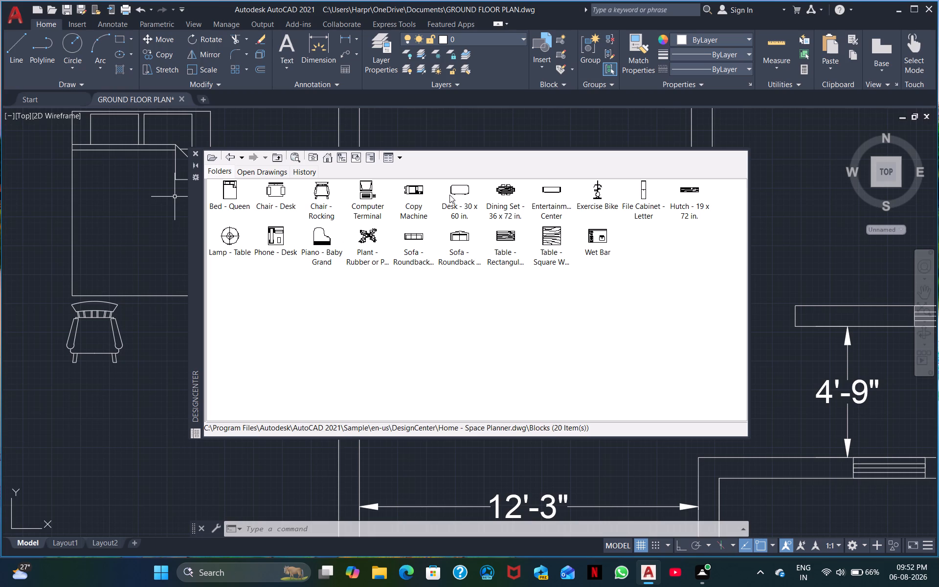
Insert the Dining Set - 36 x 72 in. block at scale 1 outside the plan's left wall, below the rocking chair.
{"action": "left_click", "coordinate": [510, 198]}
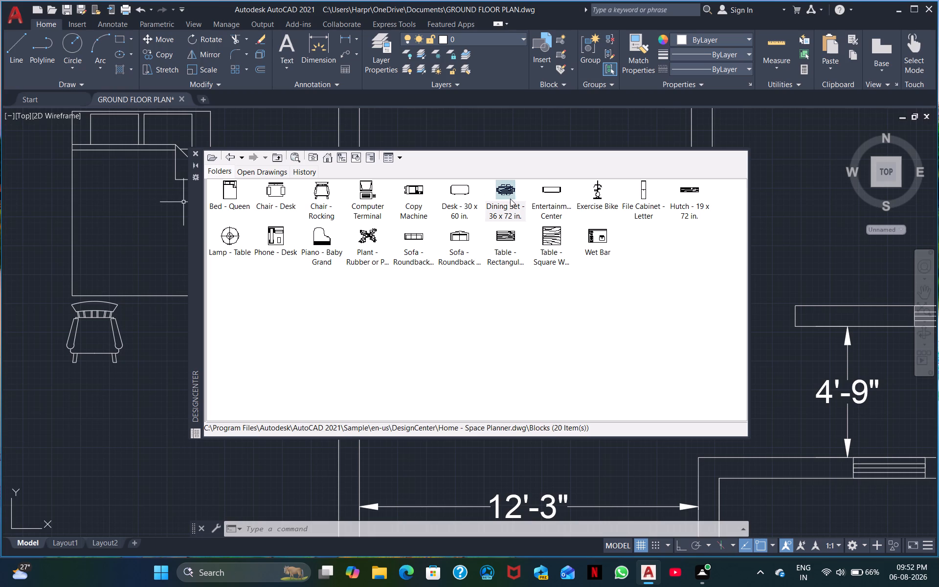
{"action": "left_click", "coordinate": [507, 201]}
{"action": "double_click", "coordinate": [502, 204]}
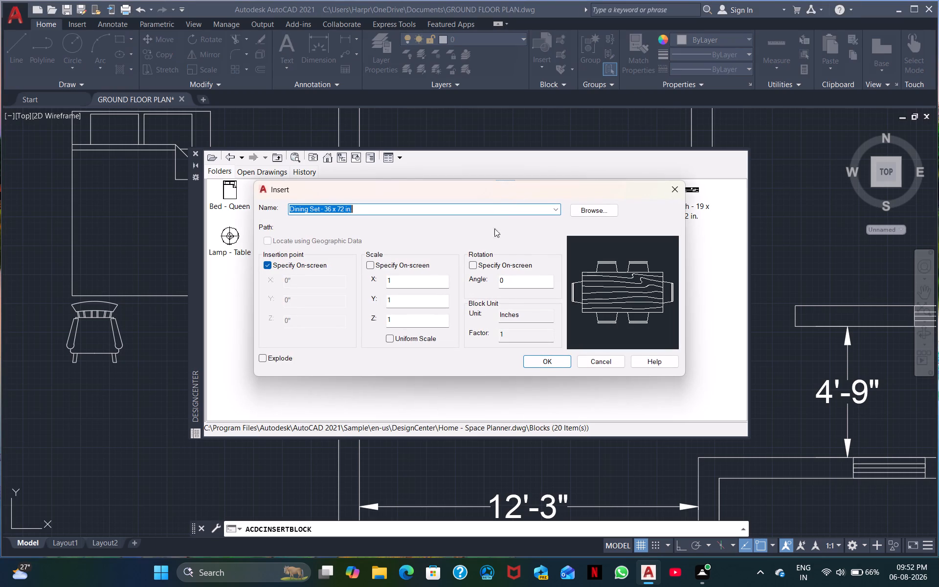
{"action": "left_click", "coordinate": [548, 358]}
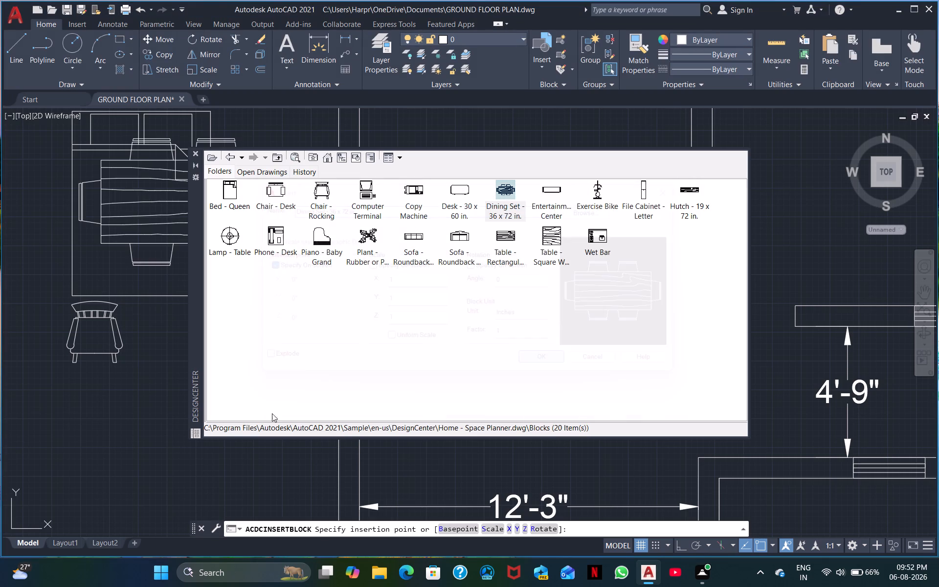
{"action": "left_click", "coordinate": [88, 448]}
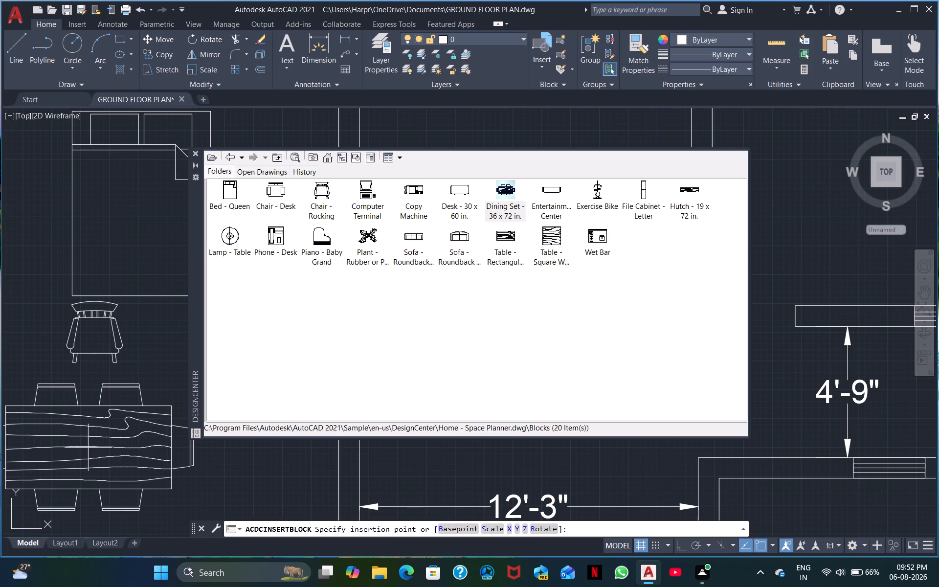
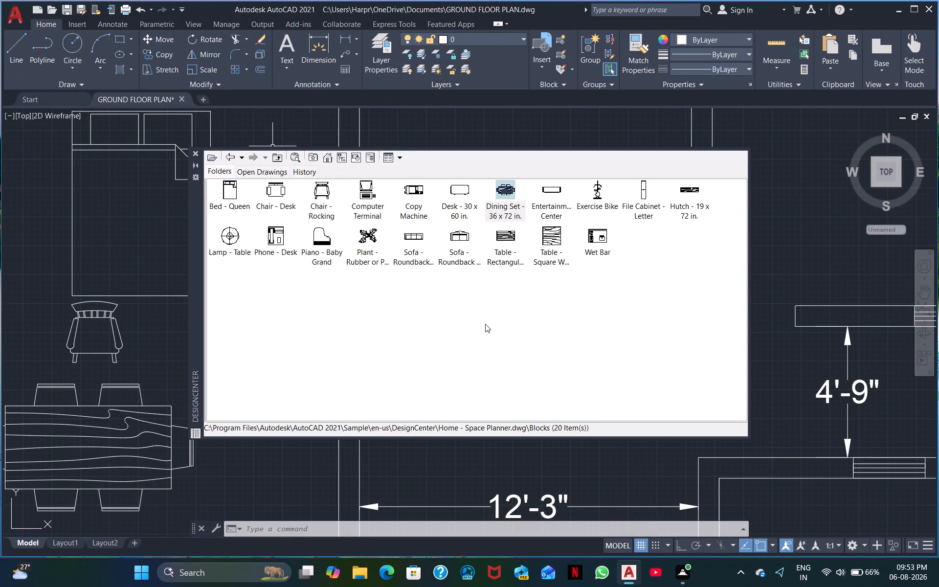
Insert the Sofa - Roundback 7 ft. block at scale 1 and angle 0, above the wall segment over the 4'-9" dimension.
{"action": "double_click", "coordinate": [416, 240]}
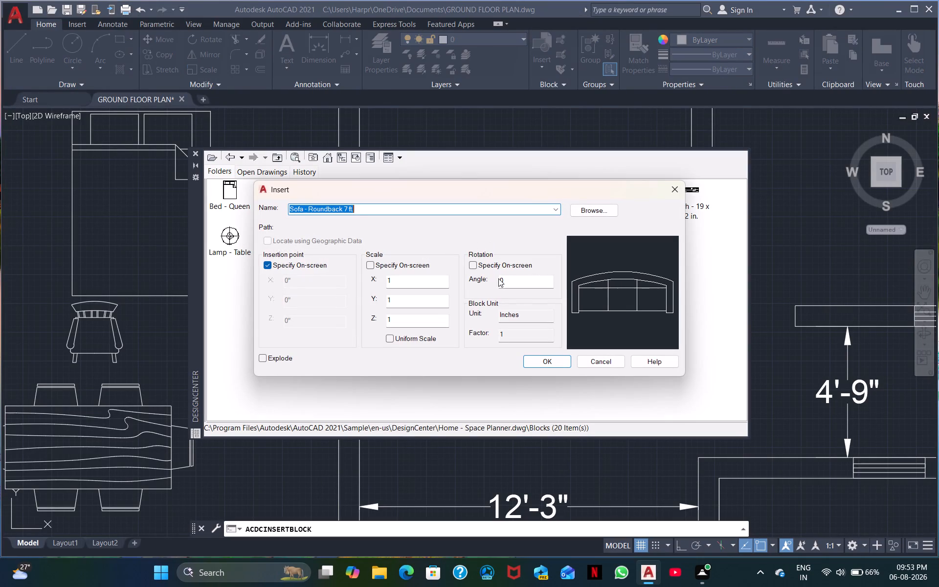
{"action": "left_click", "coordinate": [558, 362]}
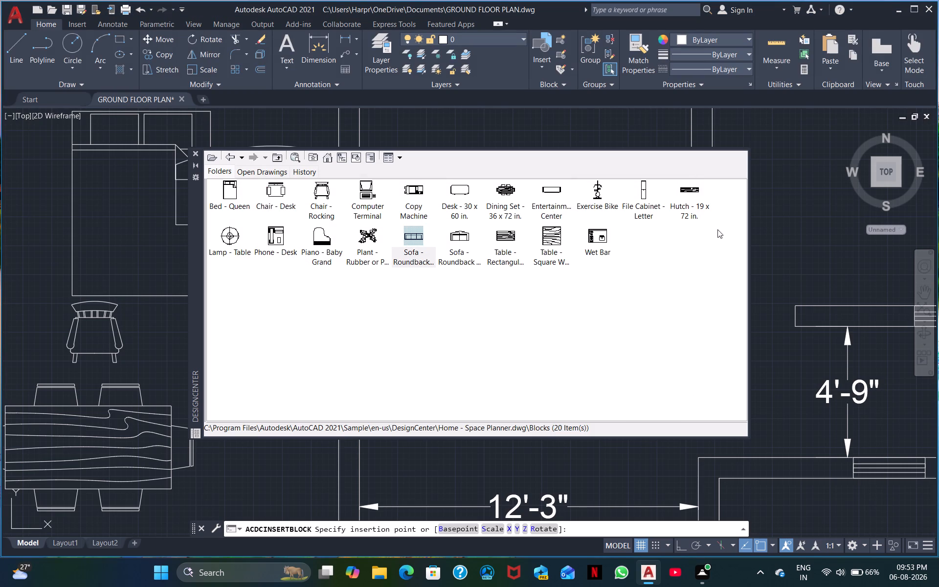
{"action": "left_click", "coordinate": [833, 180]}
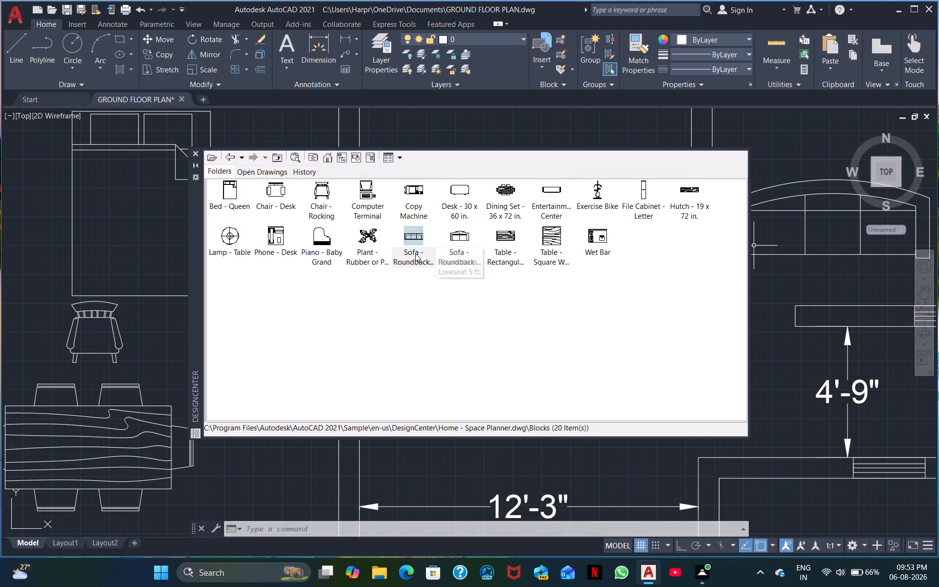
Insert the Sofa - Roundback Loveseat 5 ft. block at scale 1 and angle 0, over the 12'-3" dimension inside the plan.
{"action": "double_click", "coordinate": [459, 244]}
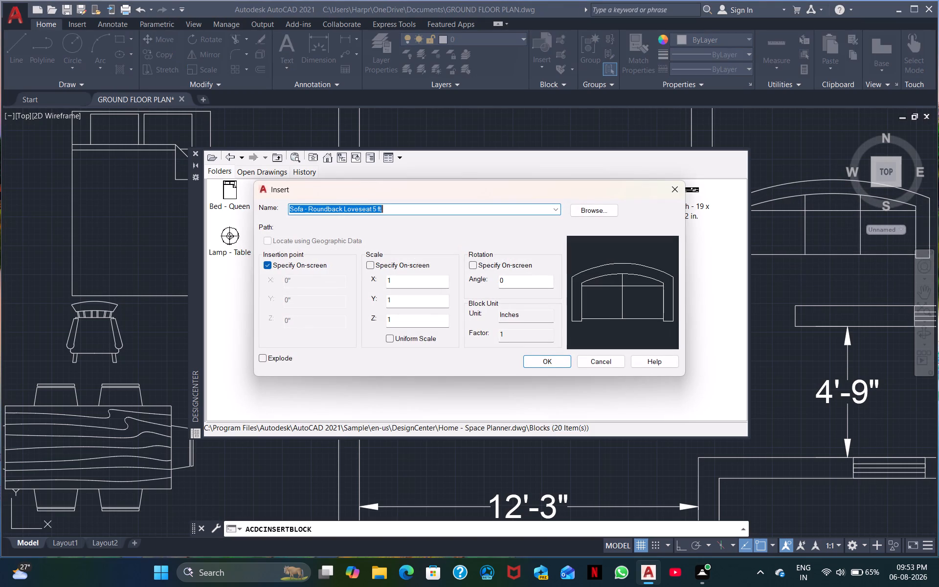
{"action": "left_click", "coordinate": [549, 361]}
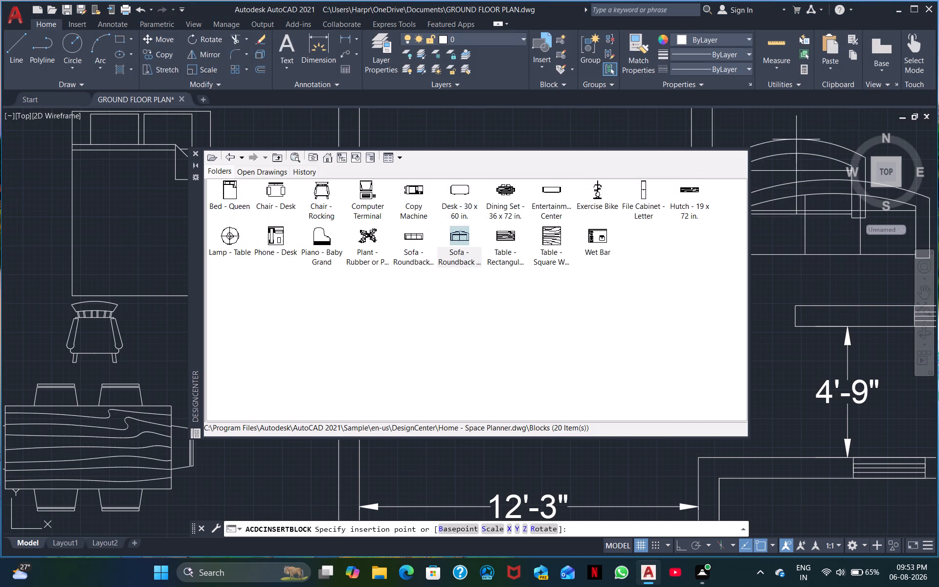
{"action": "left_click", "coordinate": [850, 103]}
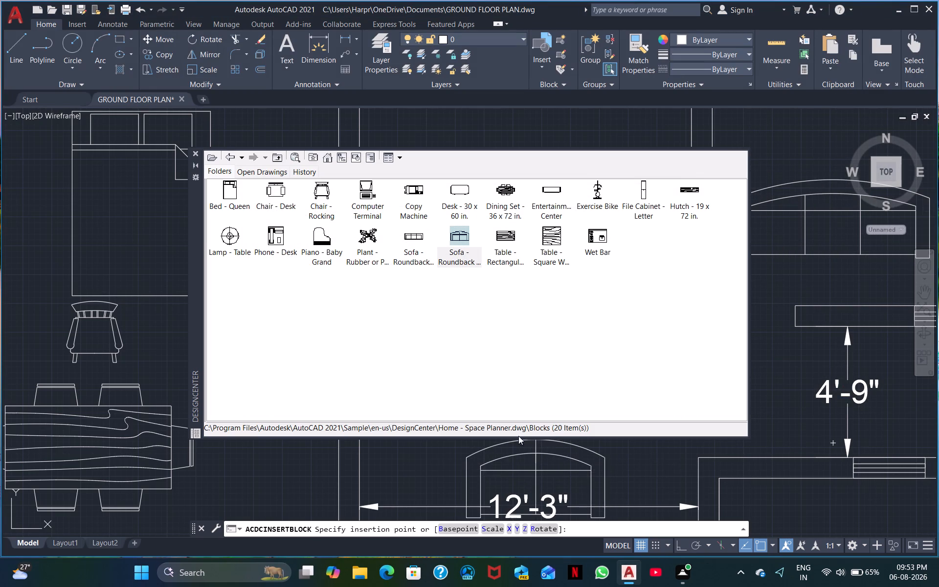
{"action": "left_click", "coordinate": [563, 452]}
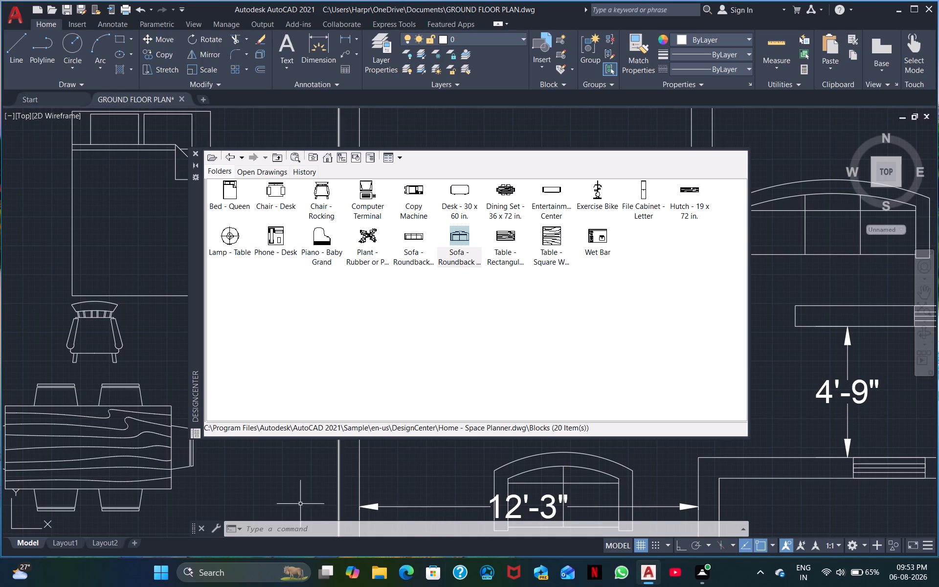
{"action": "middle_click_drag", "start_coordinate": [652, 255], "coordinate": [650, 314]}
{"action": "left_click", "coordinate": [517, 334]}
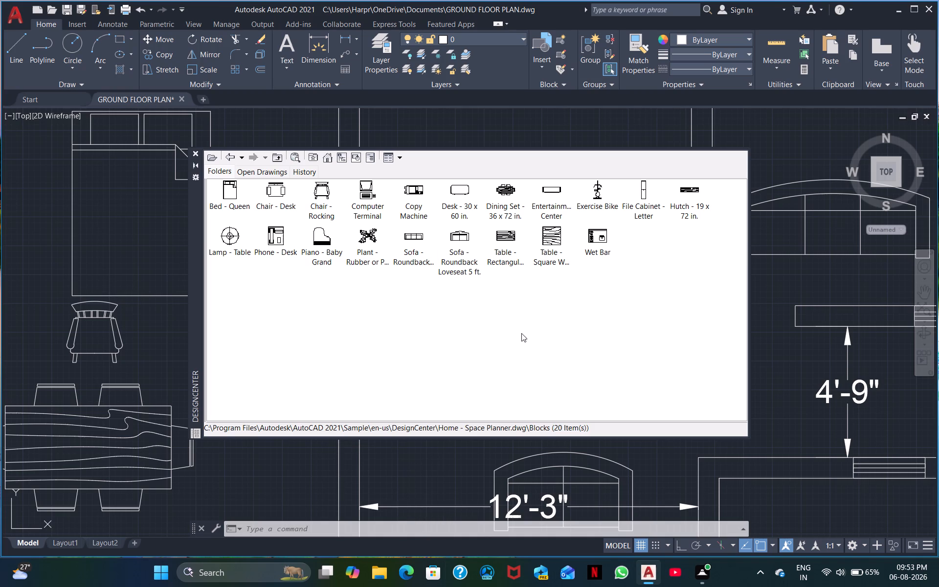
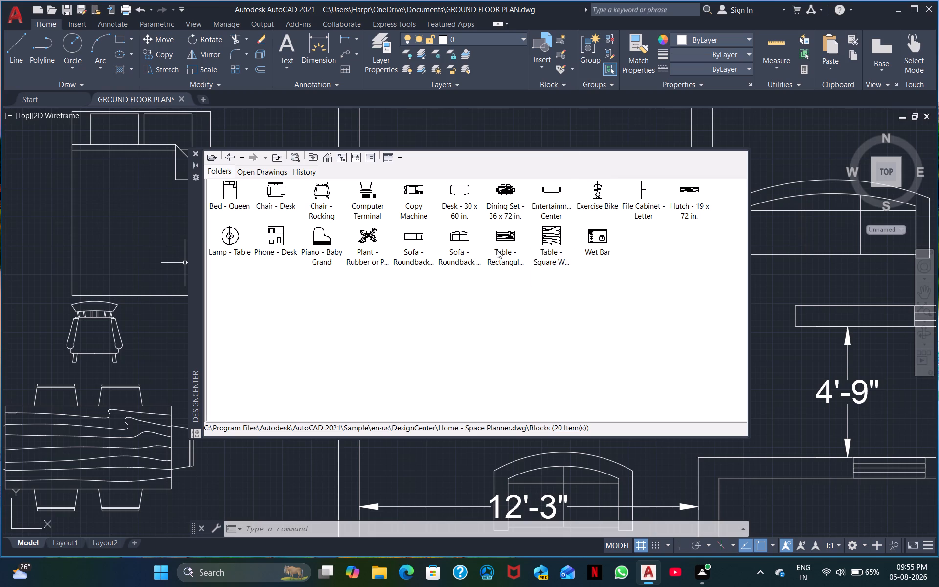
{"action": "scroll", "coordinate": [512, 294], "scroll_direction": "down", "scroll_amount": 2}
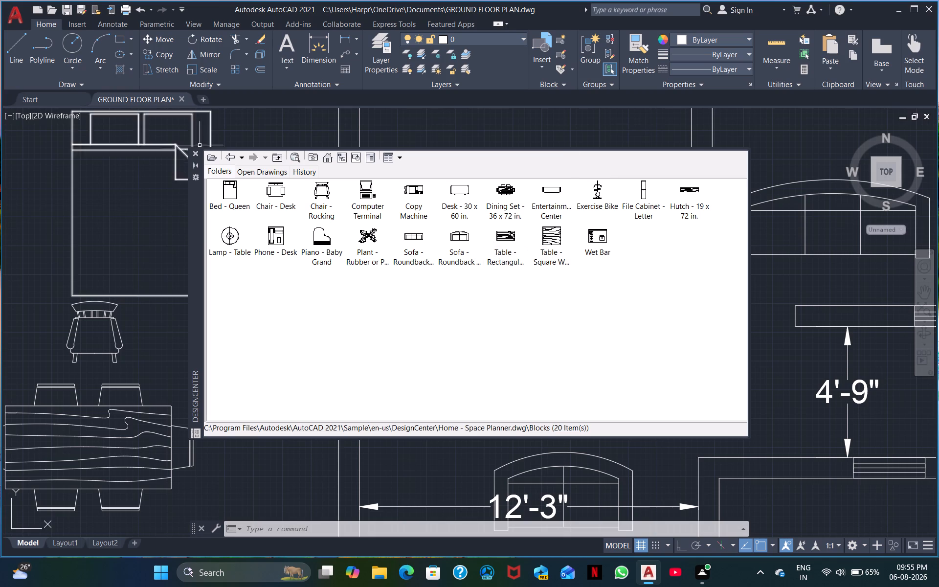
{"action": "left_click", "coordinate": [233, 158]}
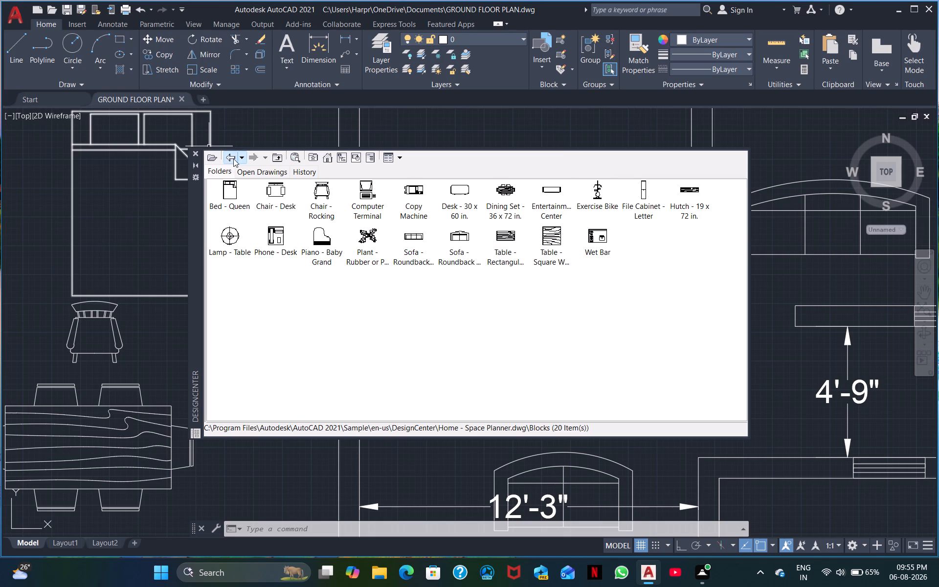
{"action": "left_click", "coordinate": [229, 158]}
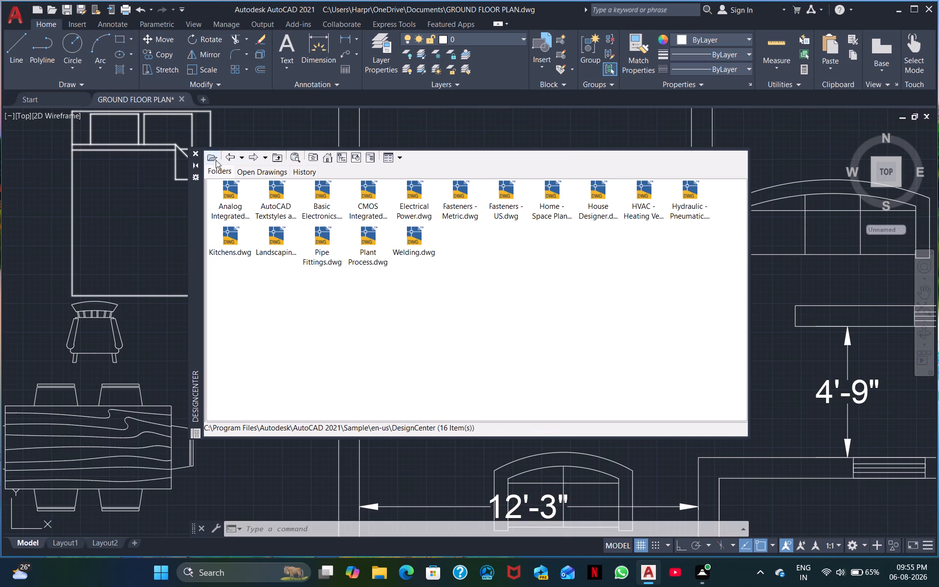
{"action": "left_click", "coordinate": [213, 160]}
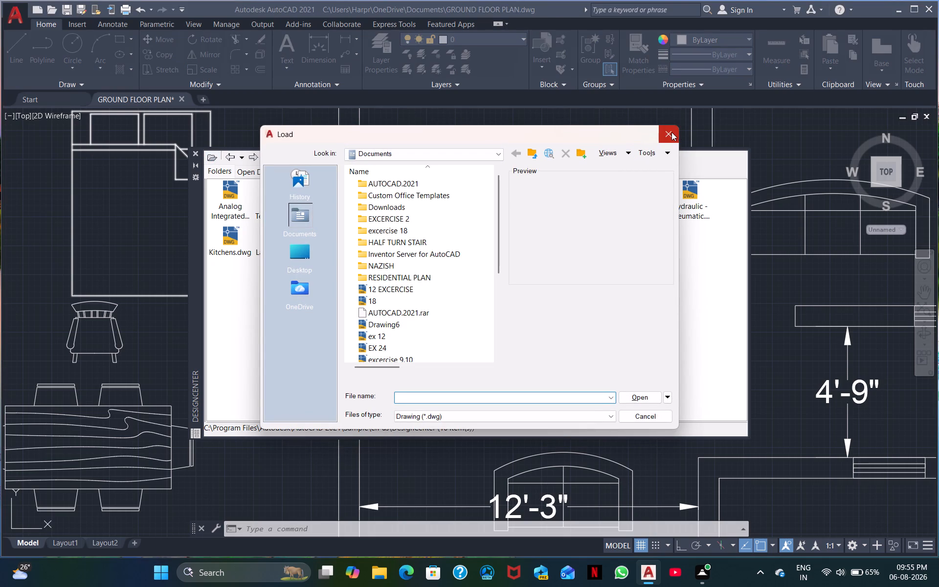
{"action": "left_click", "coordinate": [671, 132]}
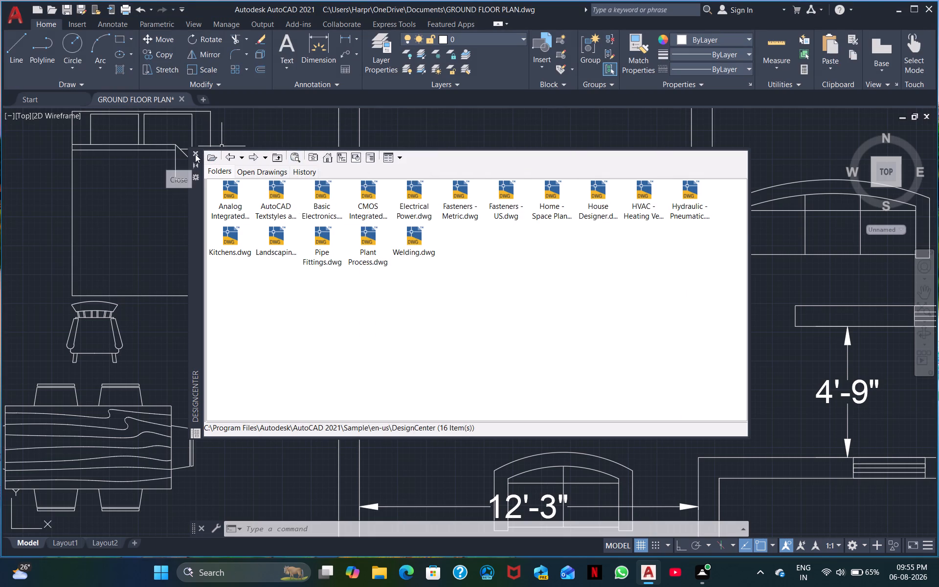
Close DesignCenter and move the 7 ft three-seat sofa out of the top-row room to the empty area left of the bed.
{"action": "left_click", "coordinate": [195, 154]}
{"action": "scroll", "coordinate": [281, 274], "scroll_direction": "down", "scroll_amount": 2}
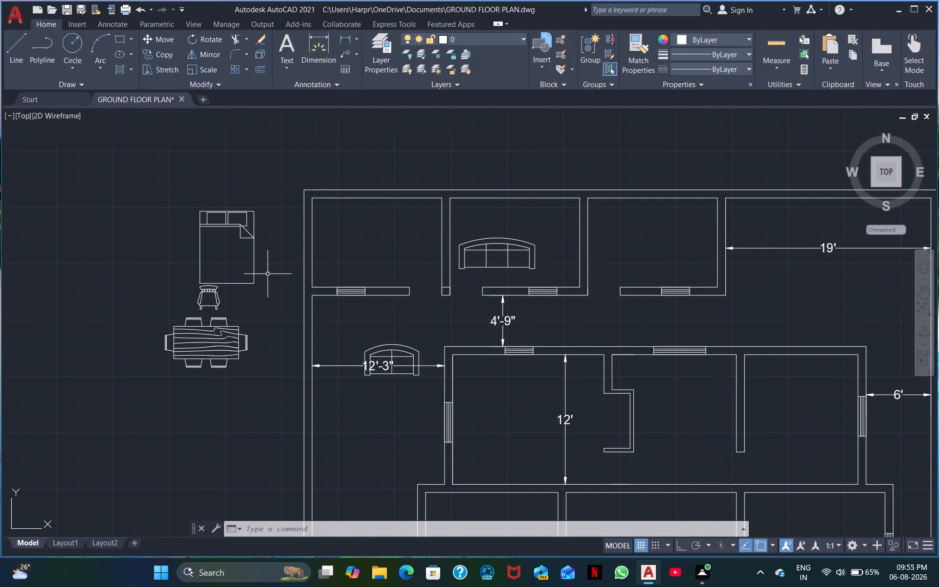
{"action": "left_click", "coordinate": [473, 249]}
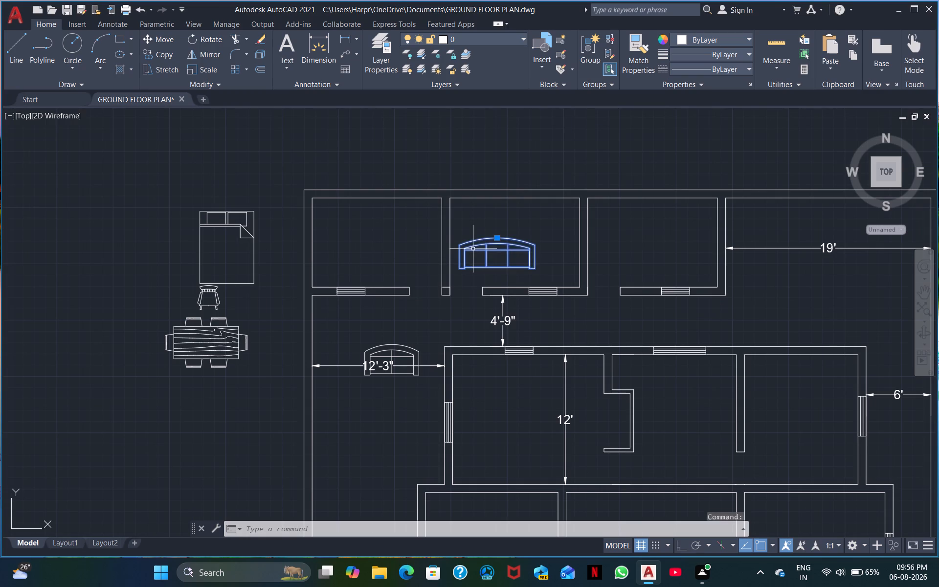
{"action": "right_click", "coordinate": [473, 249]}
{"action": "left_click", "coordinate": [520, 342]}
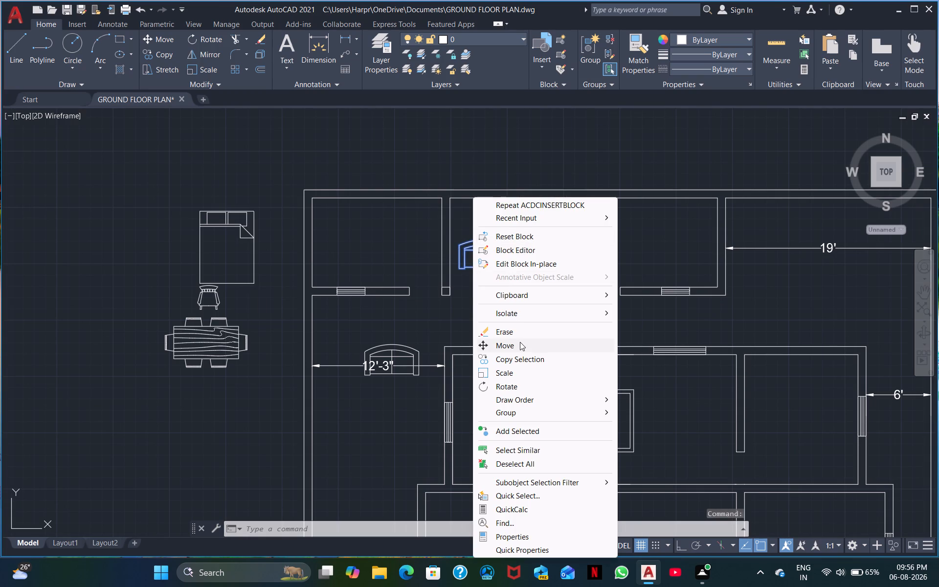
{"action": "left_click", "coordinate": [496, 256]}
{"action": "left_click", "coordinate": [78, 245]}
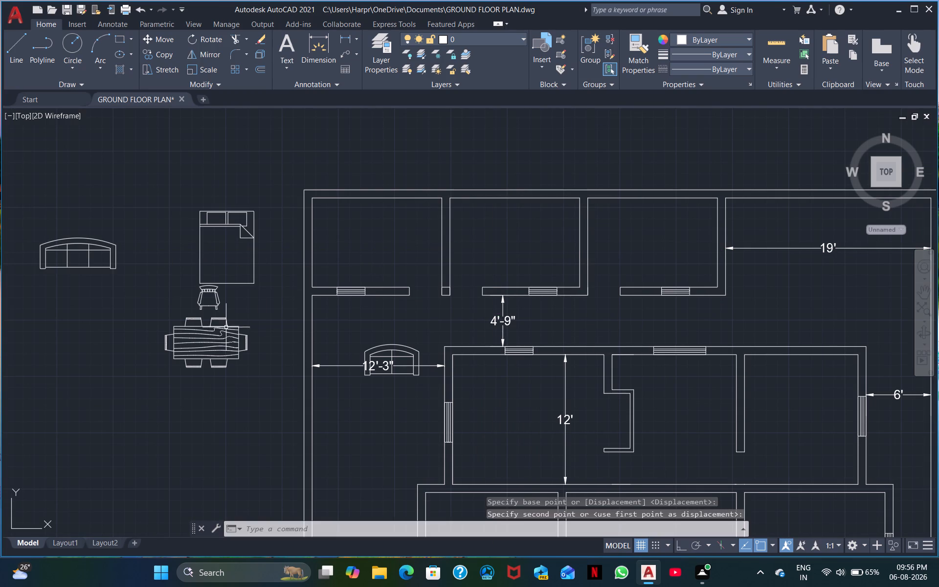
Move the 5 ft loveseat off the 12'-3" dimension to outside the plan, just below the three-seat sofa.
{"action": "left_click", "coordinate": [397, 347]}
{"action": "right_click", "coordinate": [397, 347]}
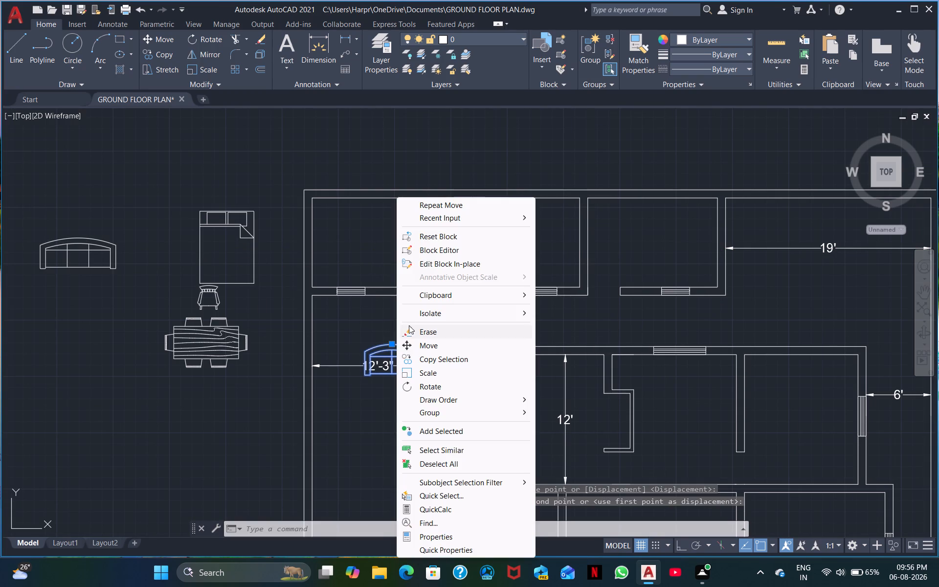
{"action": "left_click", "coordinate": [421, 346]}
{"action": "left_click", "coordinate": [405, 350]}
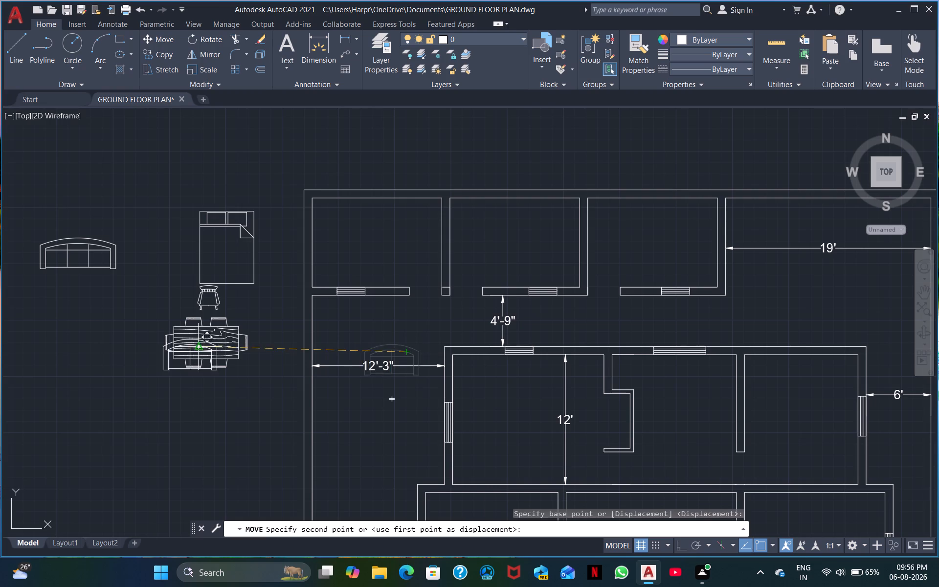
{"action": "left_click", "coordinate": [89, 314]}
Open the tool palettes and insert a Door - Imperial block outside the plan, to the right of the 19' dimension.
{"action": "scroll", "coordinate": [282, 329], "scroll_direction": "down", "scroll_amount": 1}
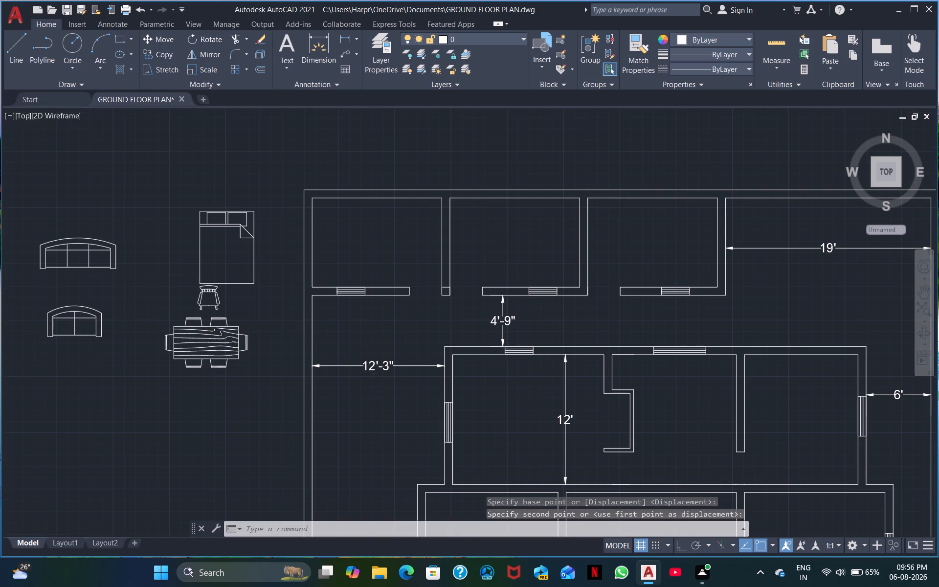
{"action": "middle_click_drag", "start_coordinate": [289, 305], "coordinate": [247, 261]}
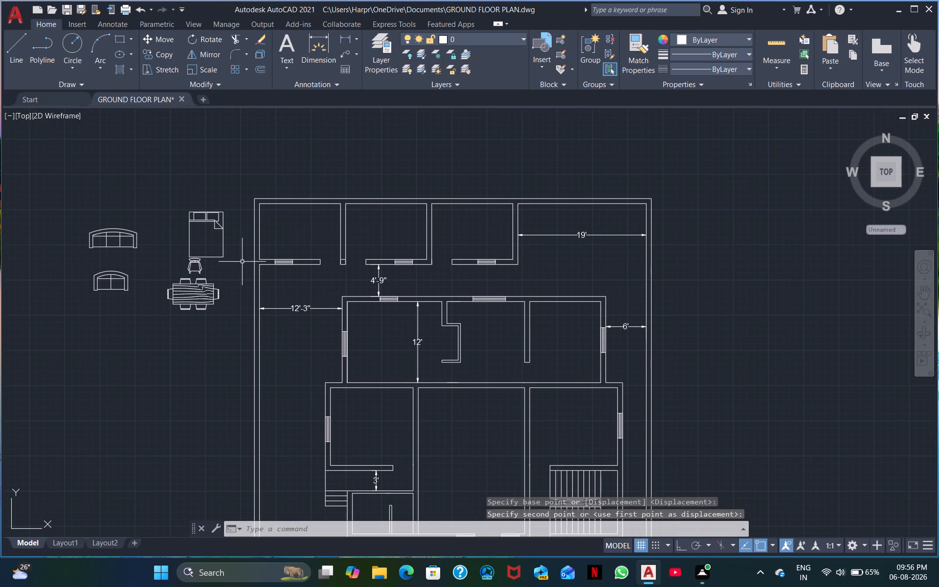
{"action": "scroll", "coordinate": [321, 527], "scroll_direction": "down", "scroll_amount": 1}
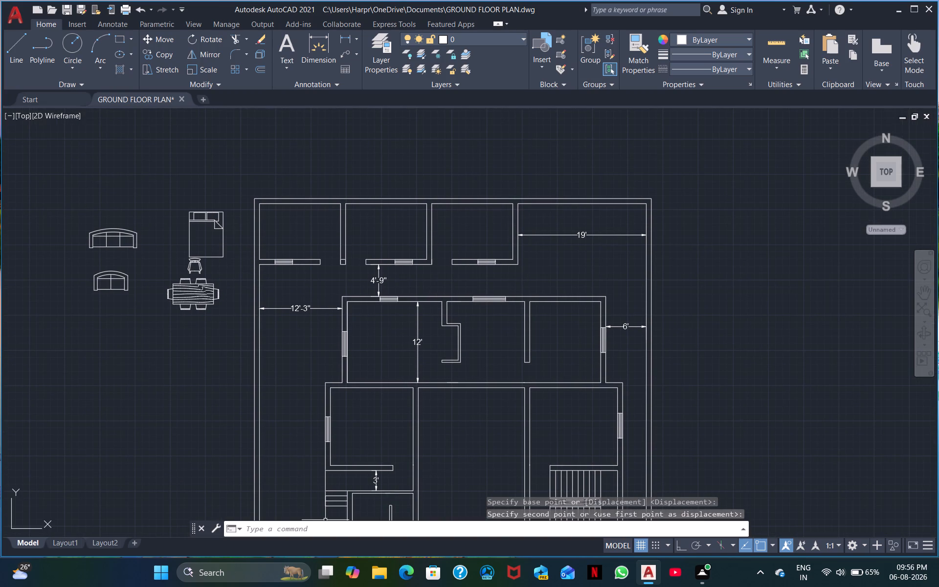
{"action": "left_click", "coordinate": [319, 531]}
{"action": "type", "text": "TP"}
{"action": "key", "text": "space"}
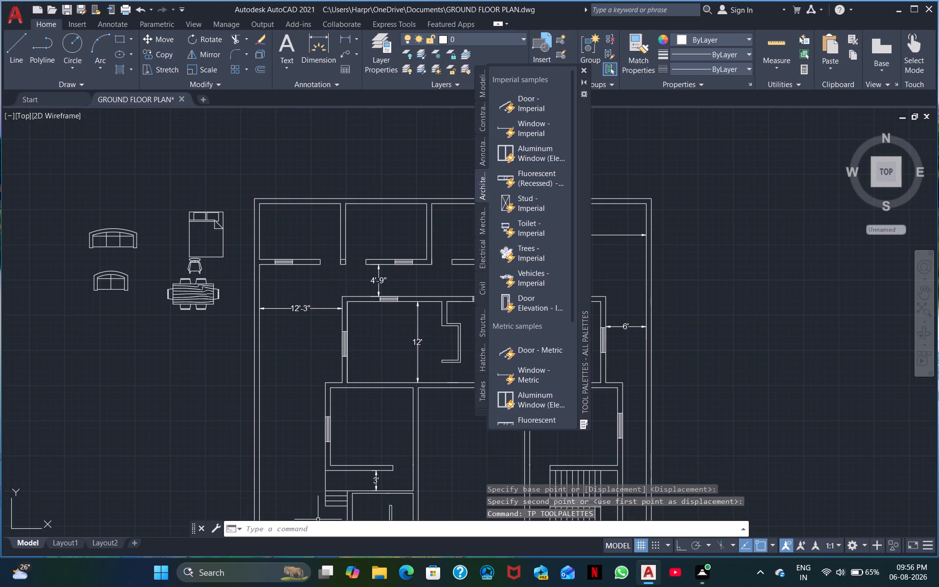
{"action": "left_click", "coordinate": [526, 108]}
{"action": "left_click", "coordinate": [724, 239]}
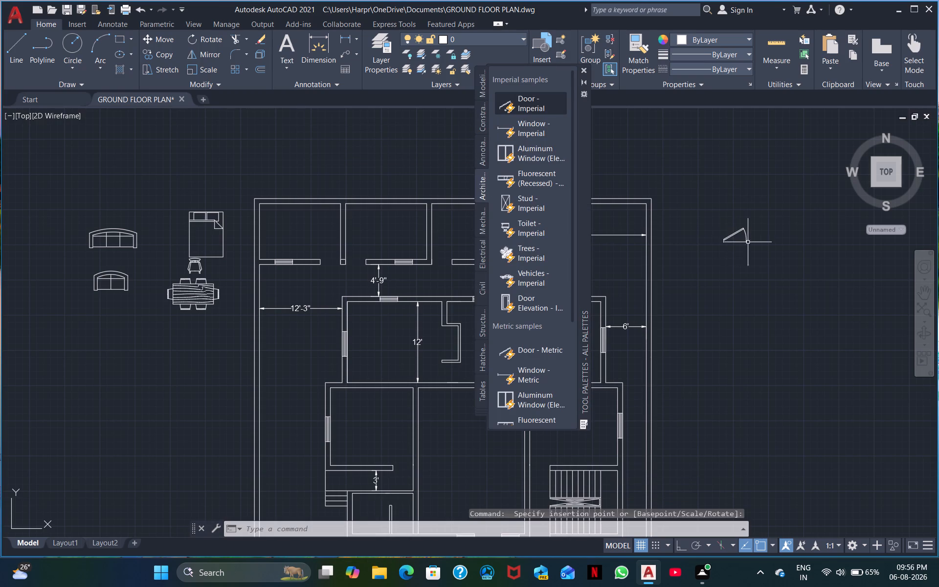
{"action": "left_click", "coordinate": [767, 260]}
{"action": "left_click", "coordinate": [778, 276]}
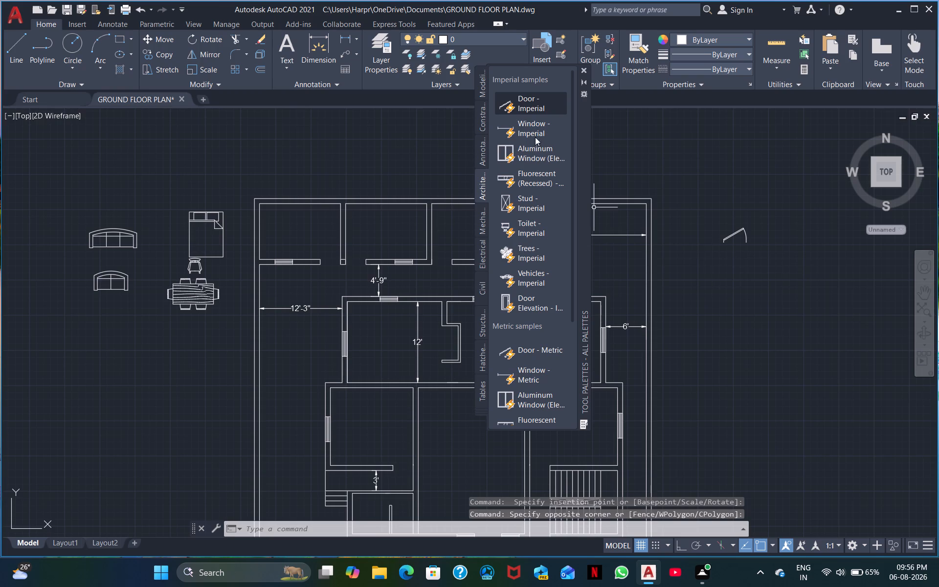
Insert a second Door - Imperial block just below the first one outside the plan, and close the tool palettes.
{"action": "left_click", "coordinate": [531, 102]}
{"action": "left_click", "coordinate": [738, 297]}
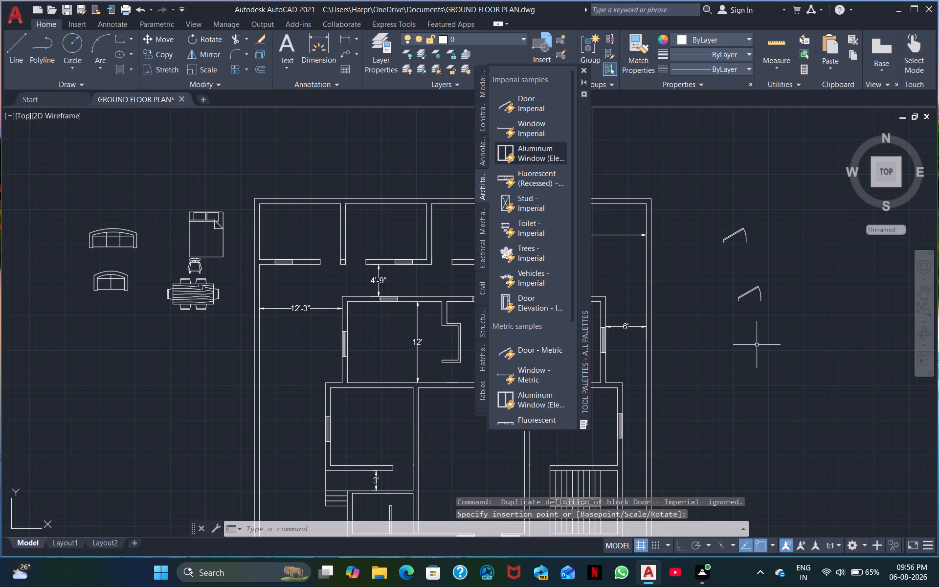
{"action": "scroll", "coordinate": [757, 346], "scroll_direction": "down", "scroll_amount": 1}
{"action": "scroll", "coordinate": [757, 346], "scroll_direction": "up", "scroll_amount": 1}
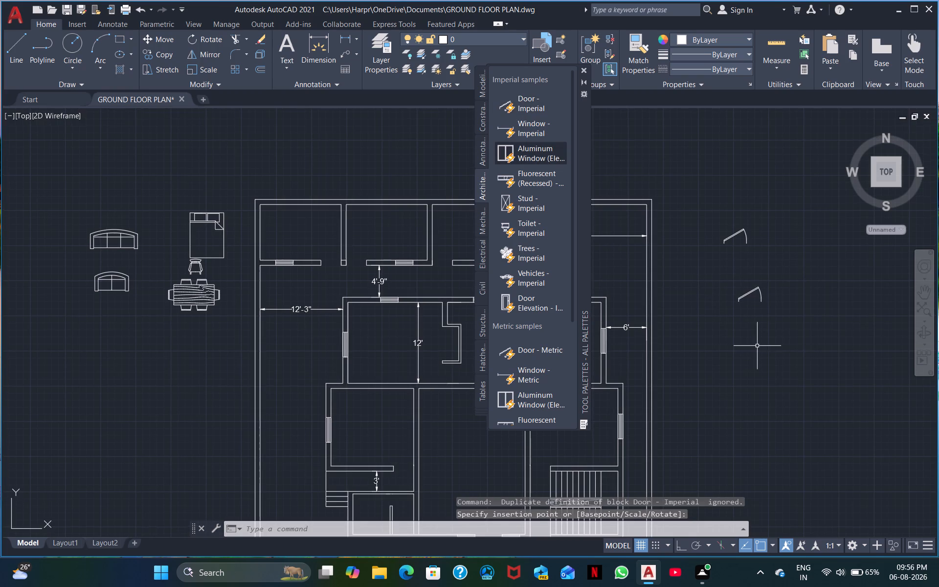
{"action": "scroll", "coordinate": [757, 346], "scroll_direction": "down", "scroll_amount": 1}
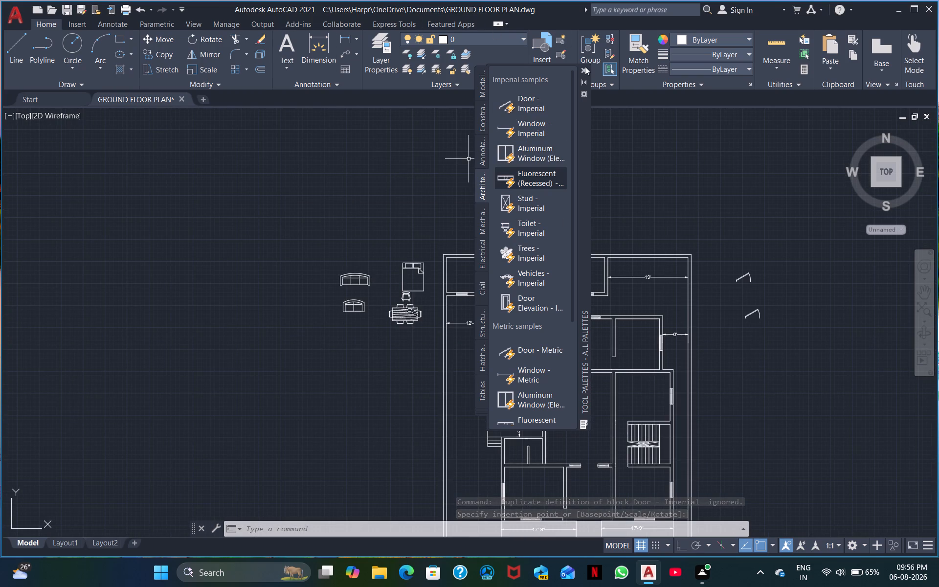
{"action": "left_click", "coordinate": [585, 67]}
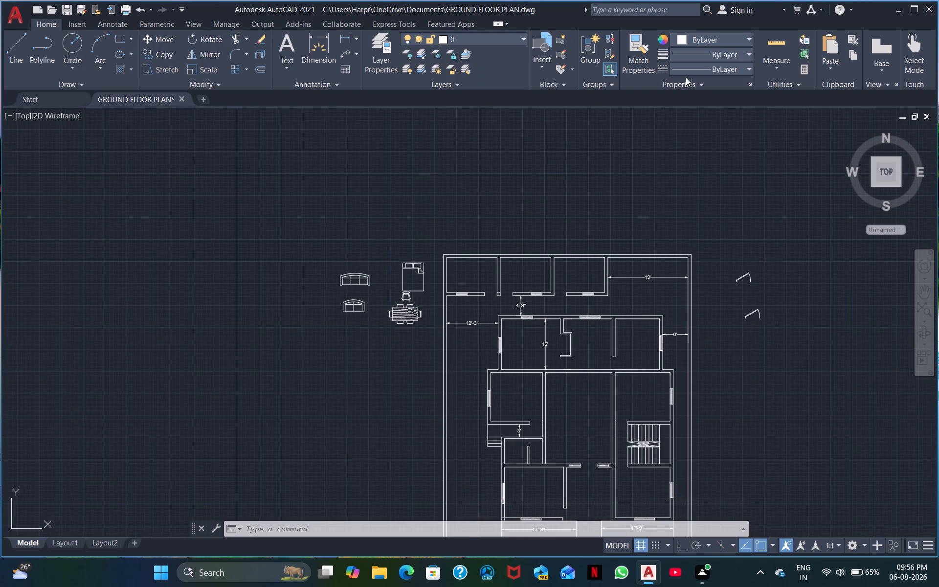
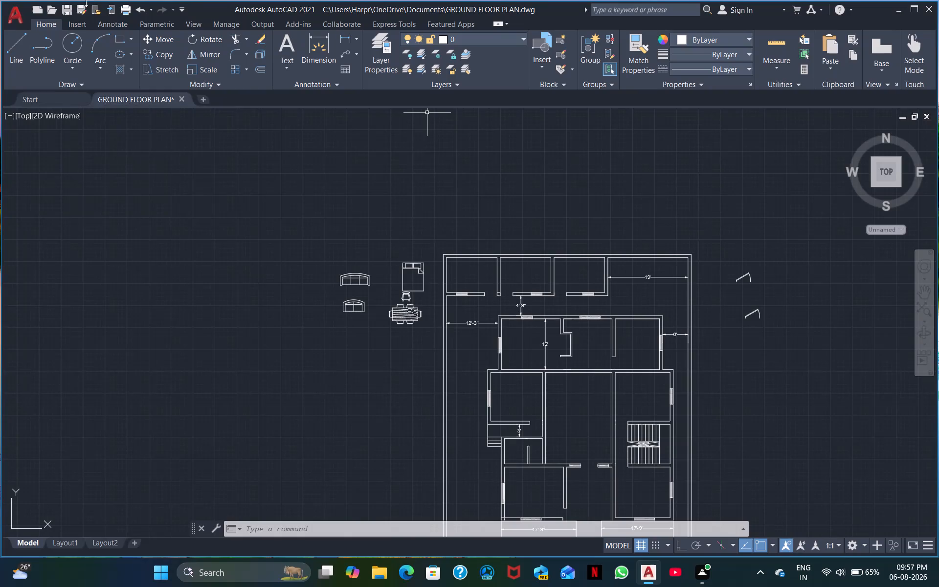
Set the opening angle of the upper door block outside the plan to Open 90º.
{"action": "left_click", "coordinate": [756, 291]}
{"action": "left_click", "coordinate": [734, 270]}
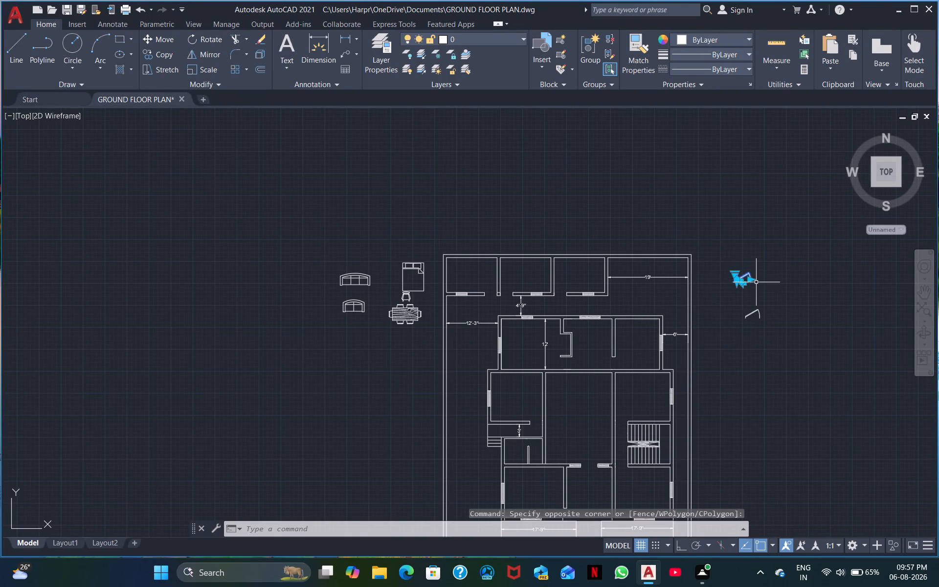
{"action": "left_click", "coordinate": [734, 276]}
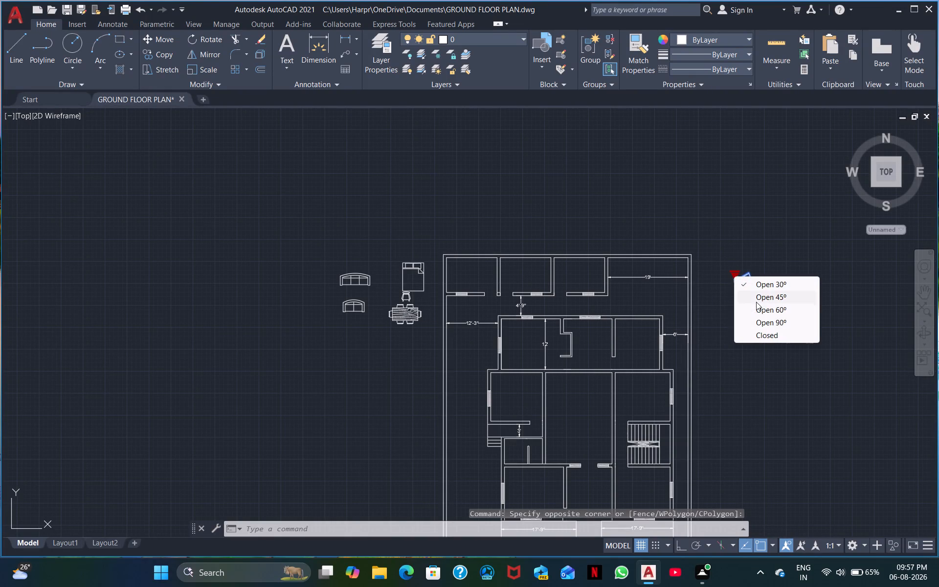
{"action": "left_click", "coordinate": [774, 321]}
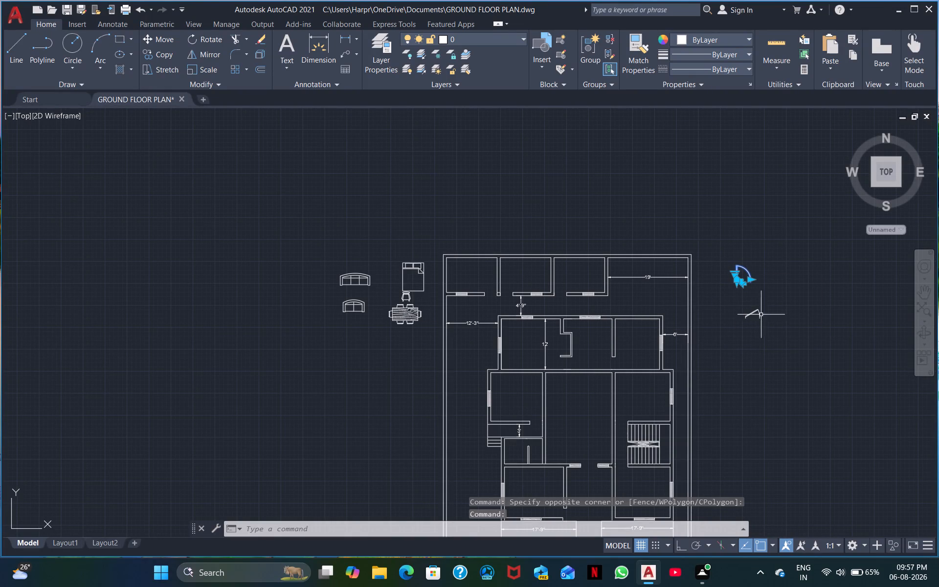
Set the opening angle of the lower door block outside the plan to Open 90º.
{"action": "left_click", "coordinate": [765, 325]}
{"action": "left_click", "coordinate": [729, 306]}
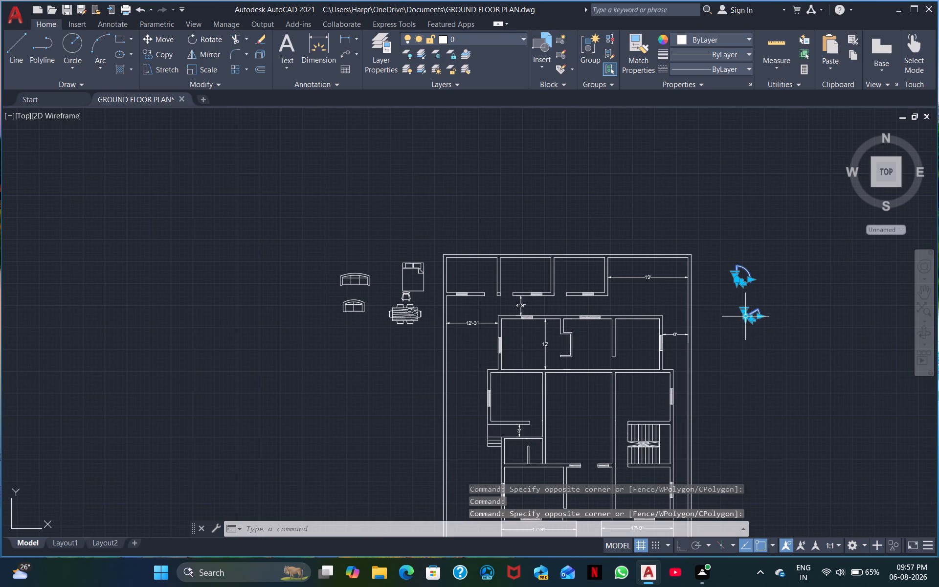
{"action": "left_click", "coordinate": [742, 311]}
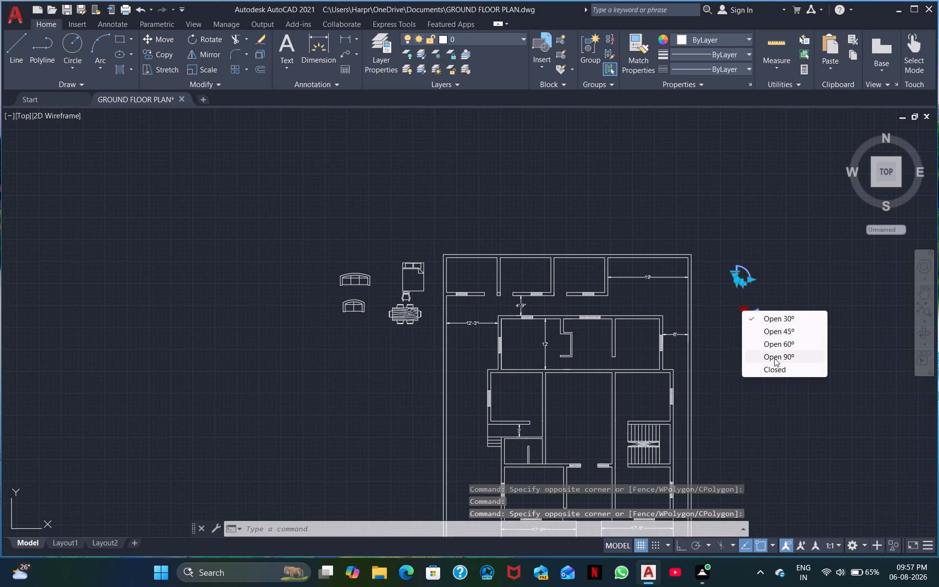
{"action": "left_click", "coordinate": [774, 357]}
{"action": "left_click", "coordinate": [778, 332]}
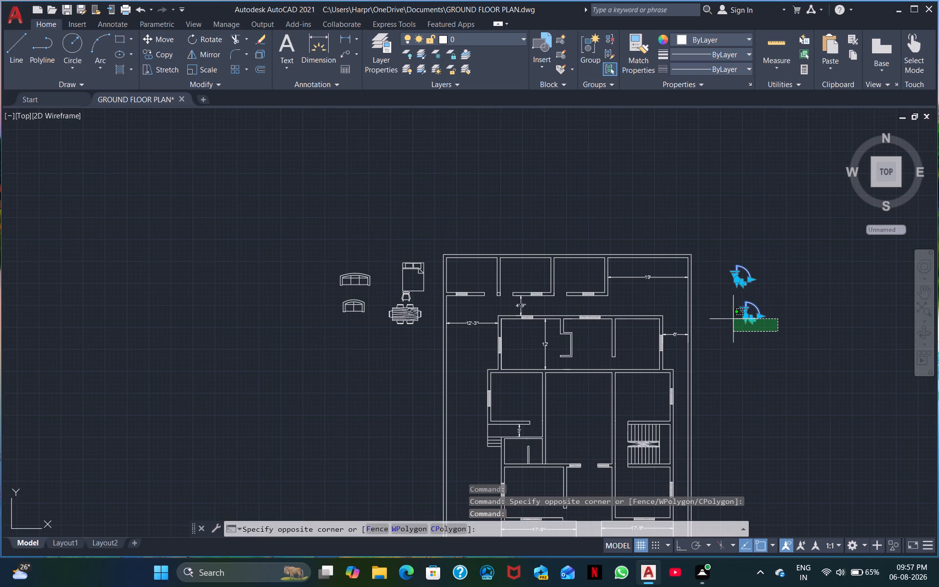
{"action": "left_click", "coordinate": [783, 357]}
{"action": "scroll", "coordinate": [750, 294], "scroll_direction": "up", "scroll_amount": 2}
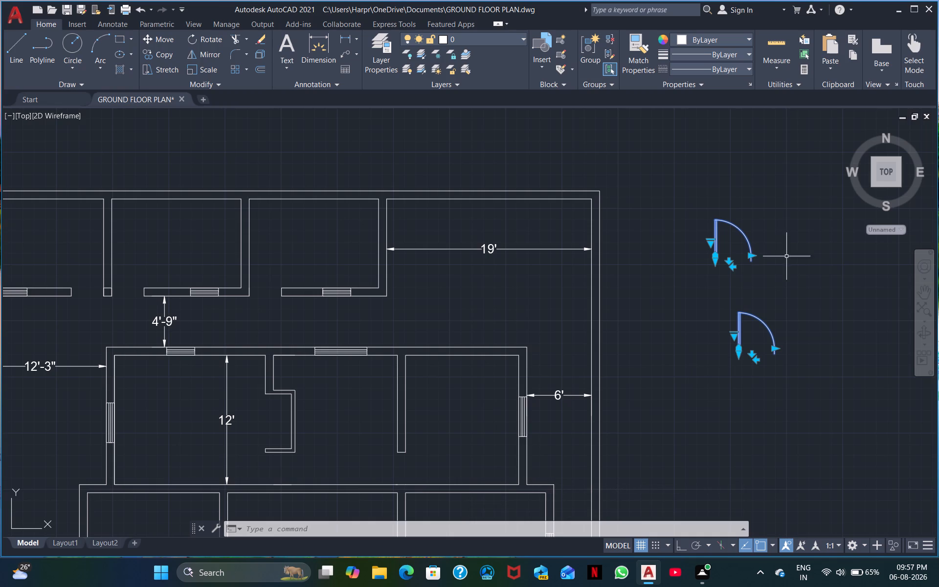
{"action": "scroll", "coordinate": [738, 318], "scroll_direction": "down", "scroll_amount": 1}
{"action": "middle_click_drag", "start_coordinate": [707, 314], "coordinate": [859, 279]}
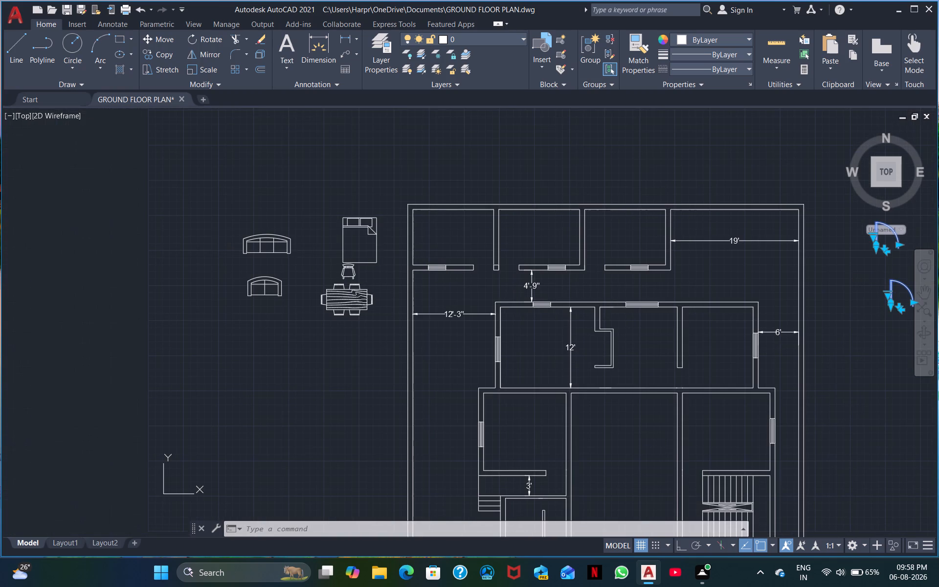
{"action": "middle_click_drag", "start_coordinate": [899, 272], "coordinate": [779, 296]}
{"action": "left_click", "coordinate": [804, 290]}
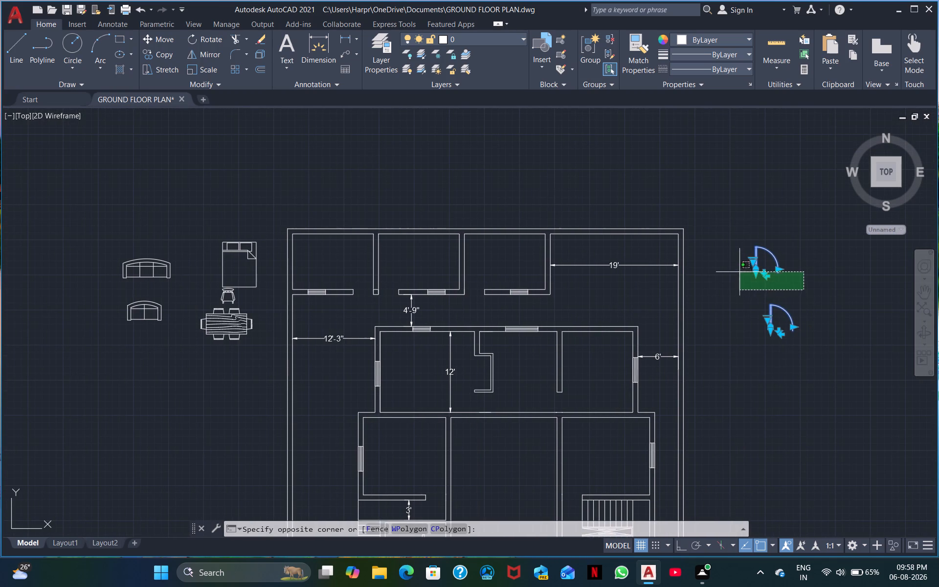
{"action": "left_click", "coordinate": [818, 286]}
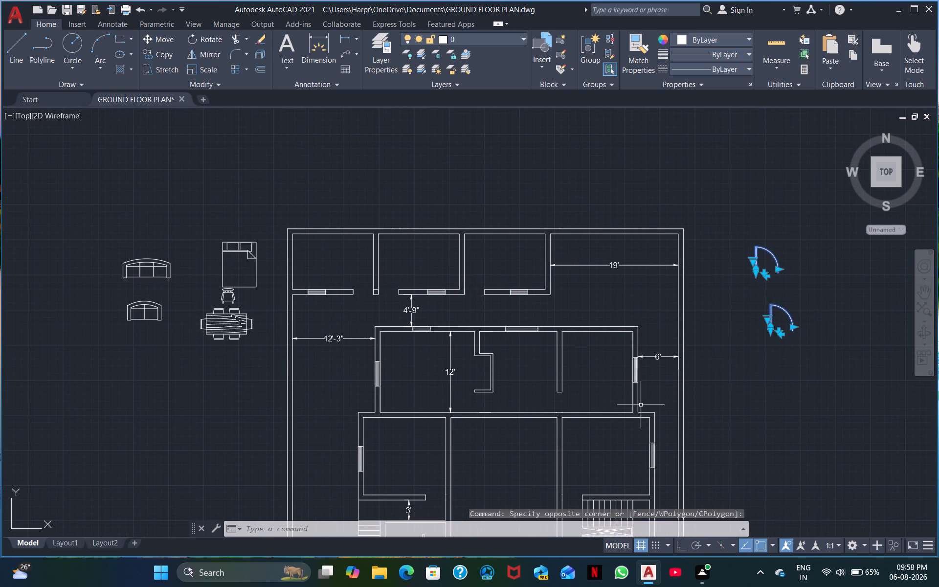
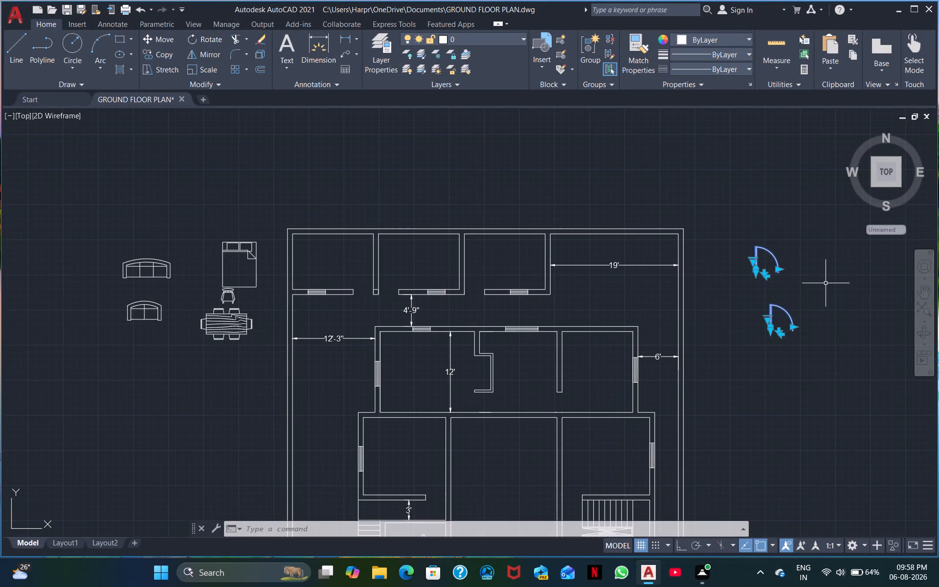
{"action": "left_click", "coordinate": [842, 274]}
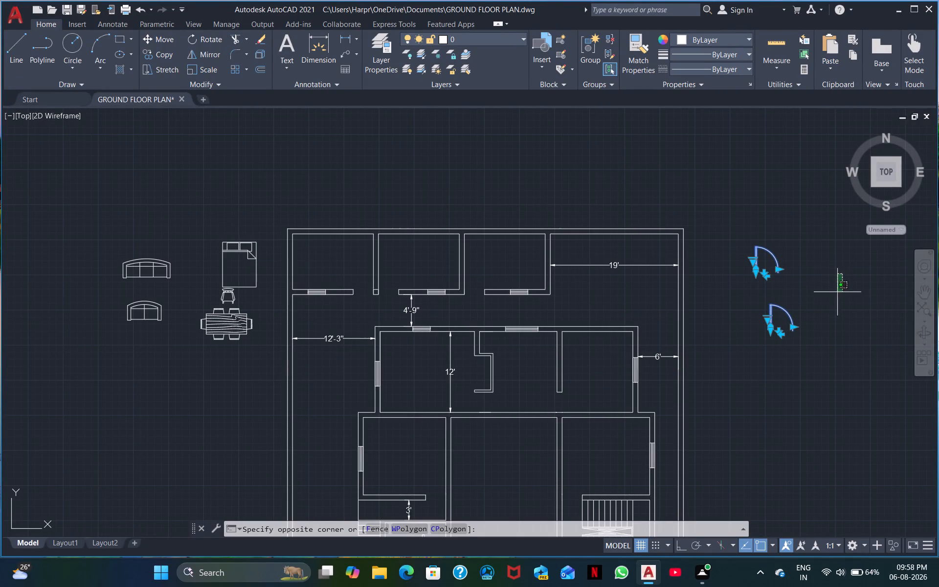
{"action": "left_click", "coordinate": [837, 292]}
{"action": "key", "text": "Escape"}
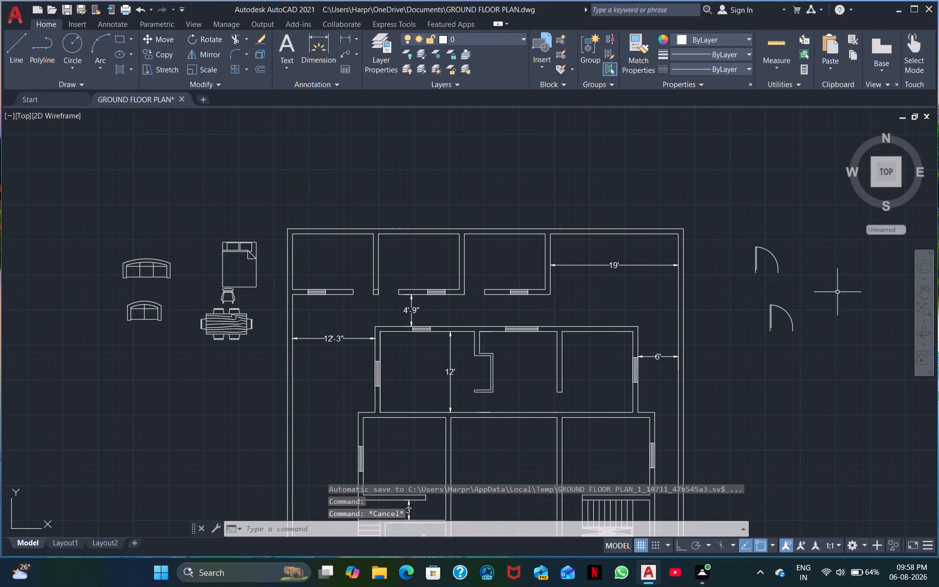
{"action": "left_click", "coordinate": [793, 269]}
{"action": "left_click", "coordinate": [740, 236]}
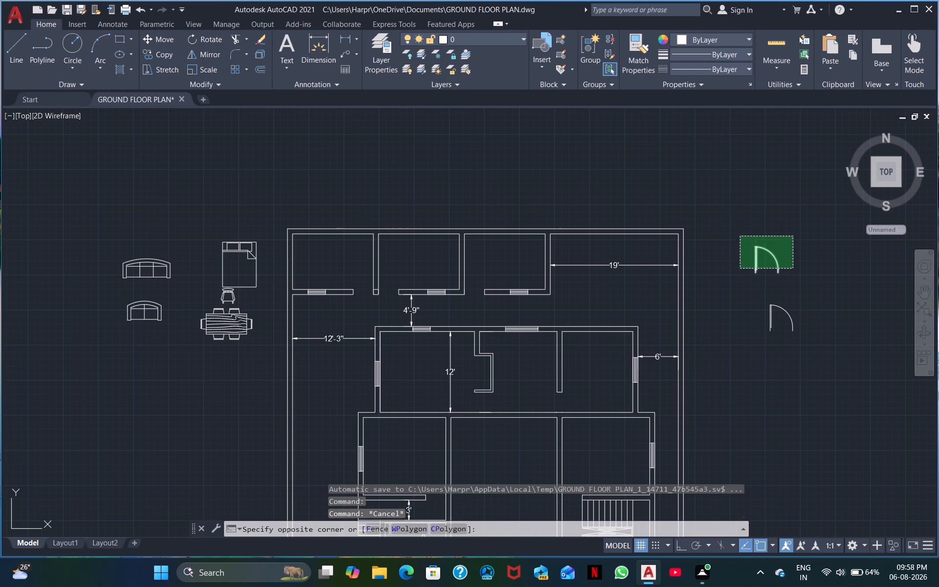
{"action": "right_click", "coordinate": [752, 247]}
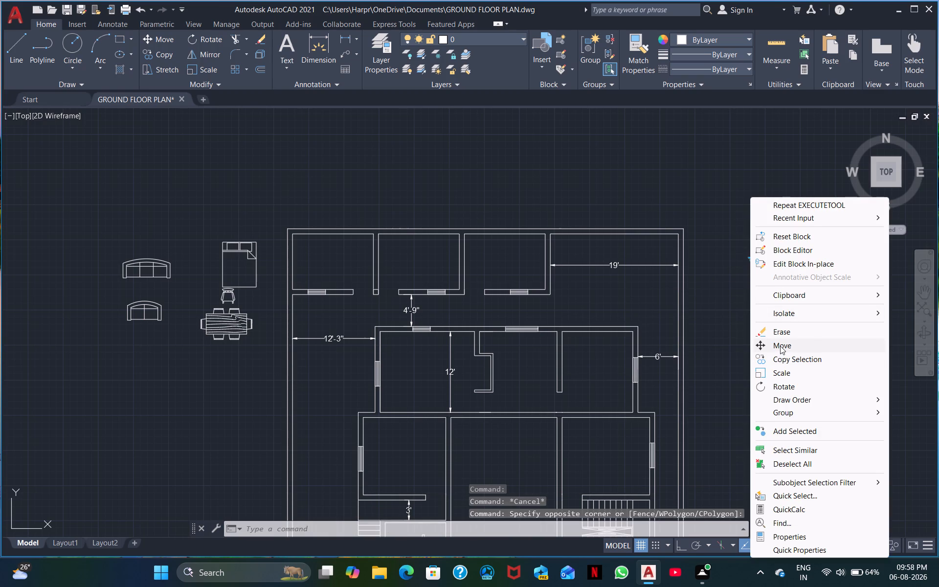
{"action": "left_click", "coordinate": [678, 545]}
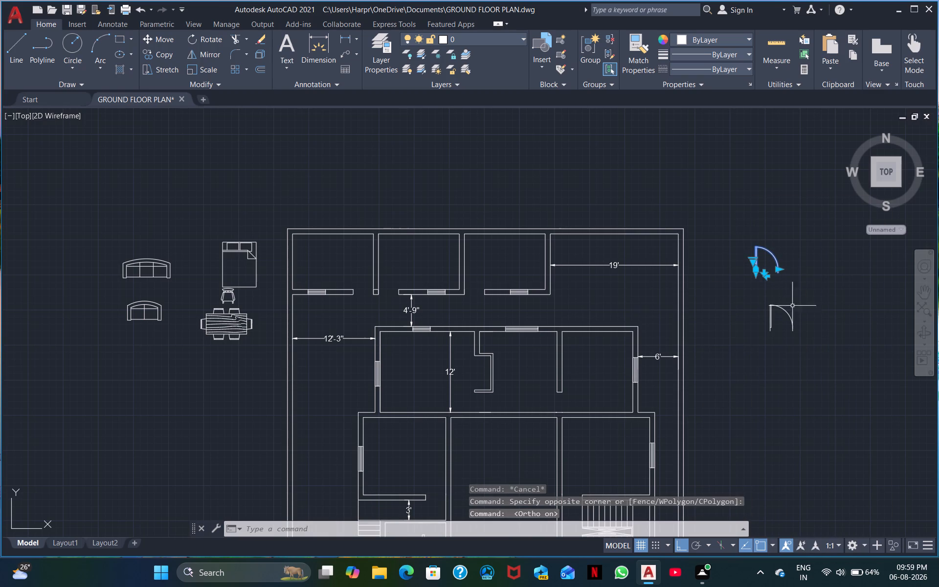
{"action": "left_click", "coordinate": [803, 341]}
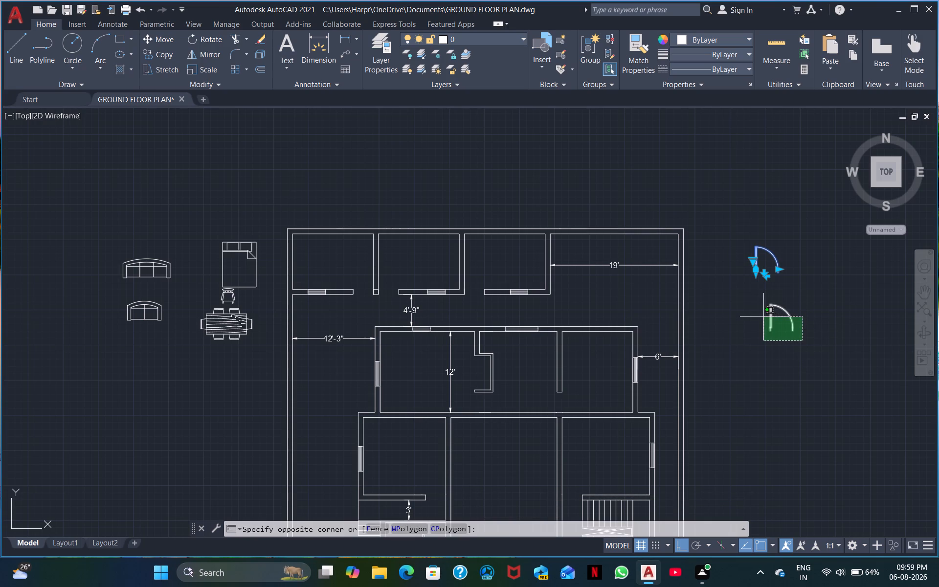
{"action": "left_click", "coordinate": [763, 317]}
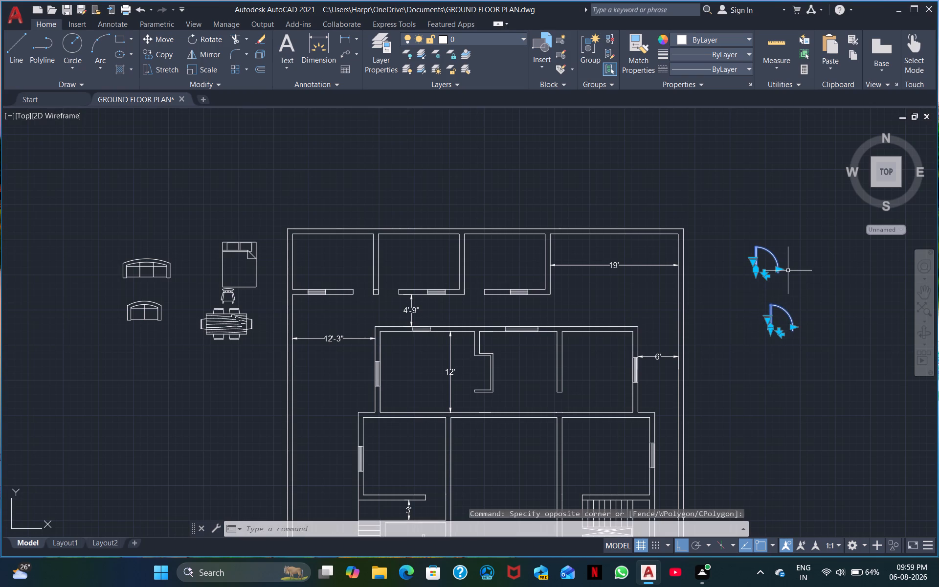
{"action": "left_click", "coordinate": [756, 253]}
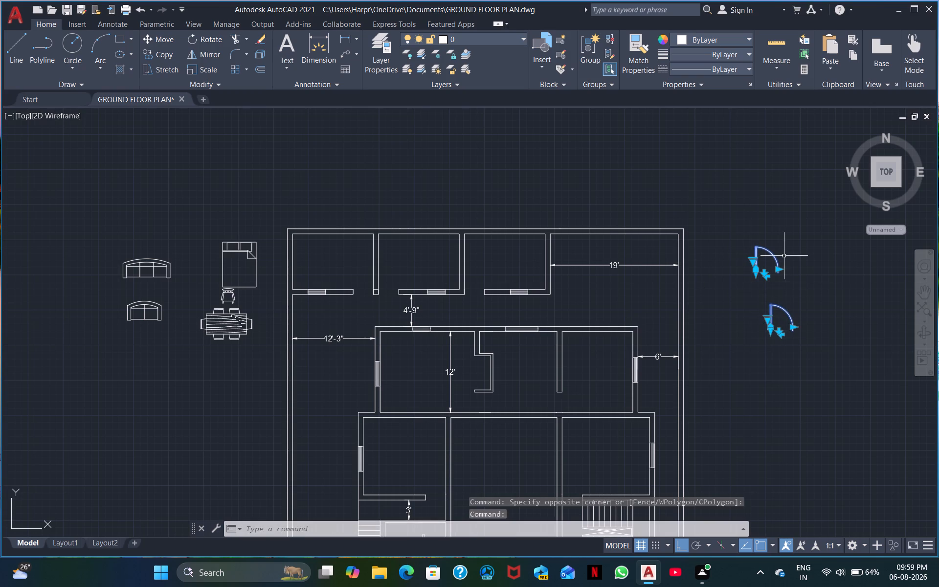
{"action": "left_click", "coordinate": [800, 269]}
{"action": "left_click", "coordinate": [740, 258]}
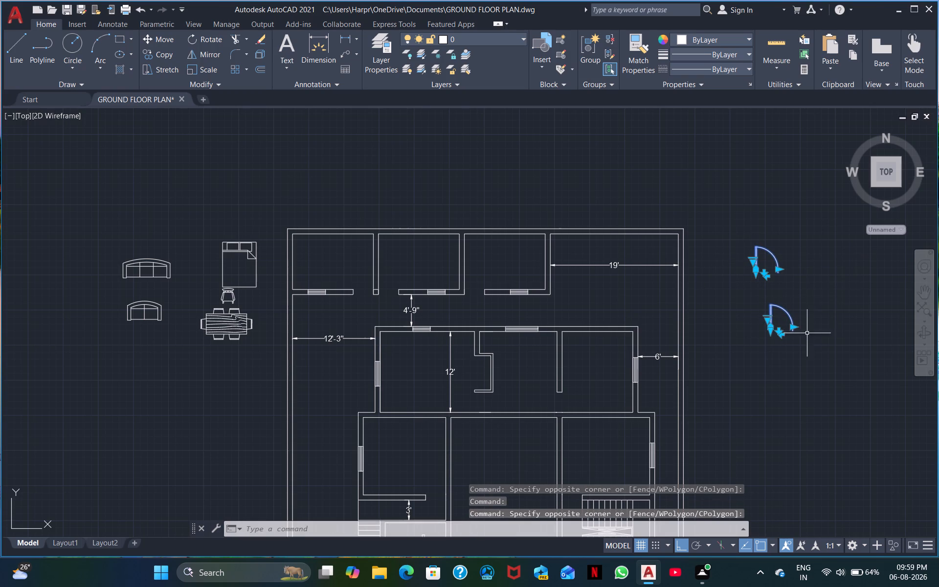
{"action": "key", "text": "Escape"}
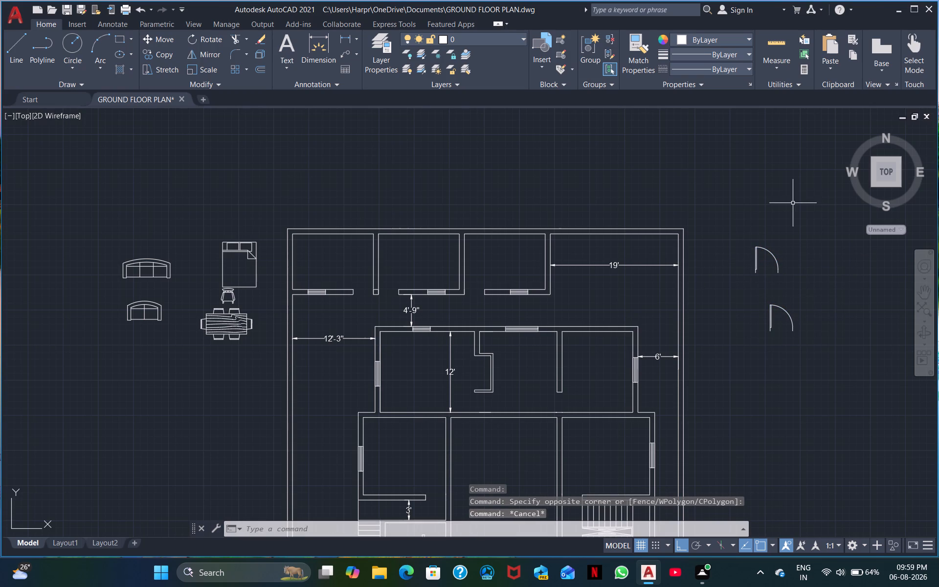
Copy the upper door block outside the plan into the third room of the top row and beside the wall of the room above the staircase.
{"action": "left_click", "coordinate": [815, 286]}
{"action": "left_click", "coordinate": [728, 233]}
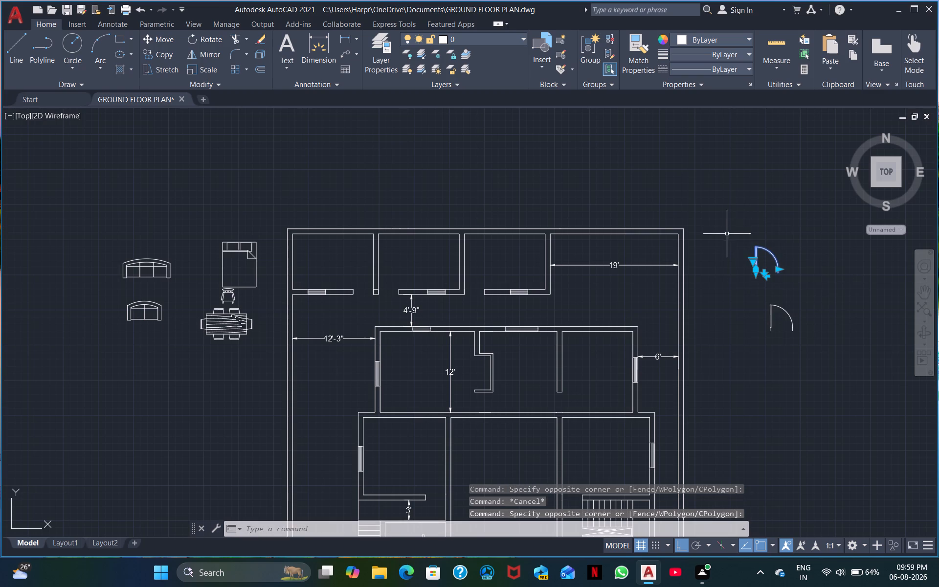
{"action": "right_click", "coordinate": [767, 256]}
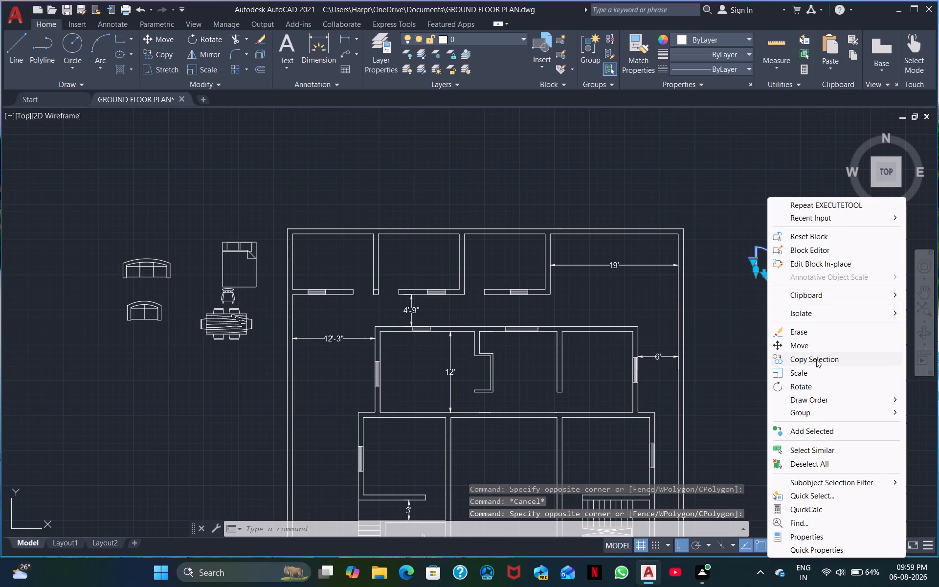
{"action": "left_click", "coordinate": [816, 359]}
{"action": "left_click", "coordinate": [762, 258]}
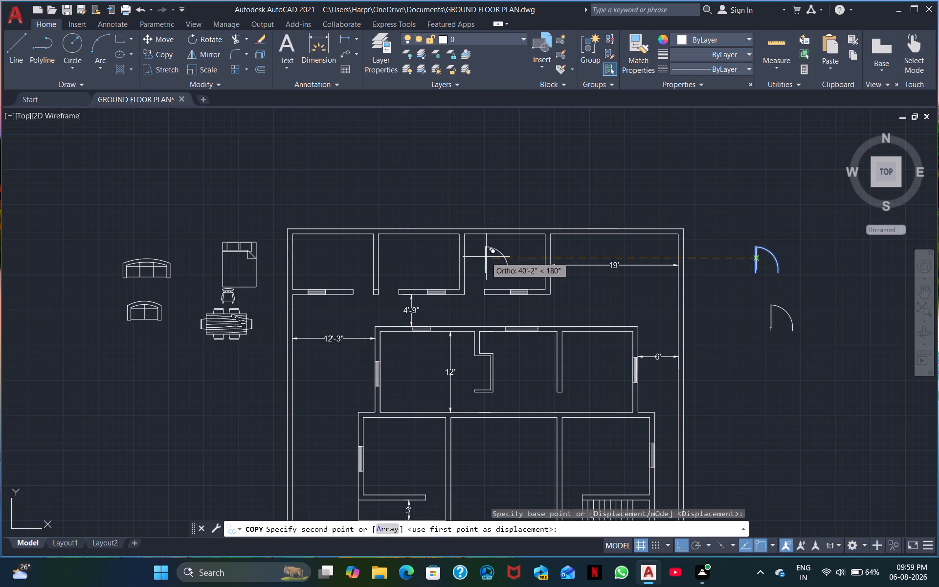
{"action": "left_click", "coordinate": [486, 257]}
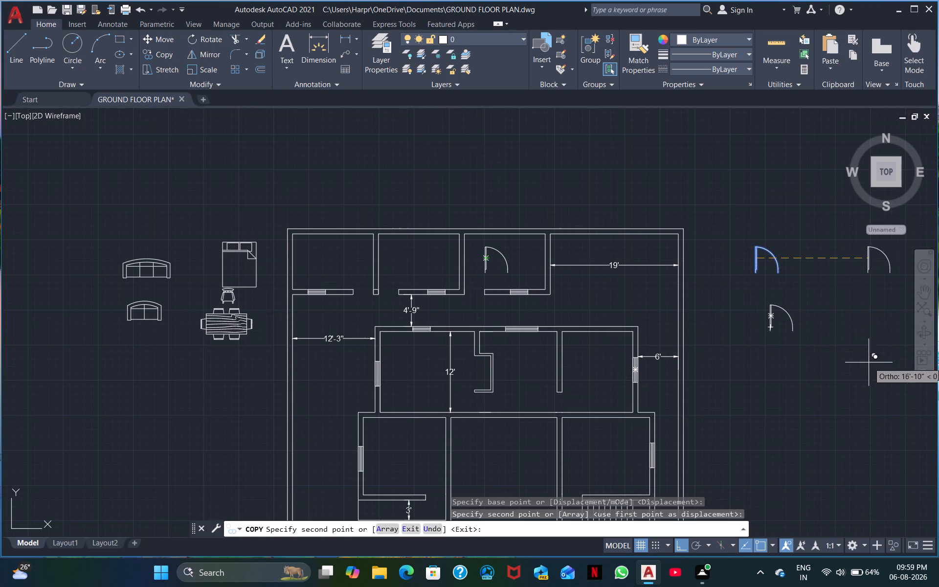
{"action": "left_click", "coordinate": [676, 548]}
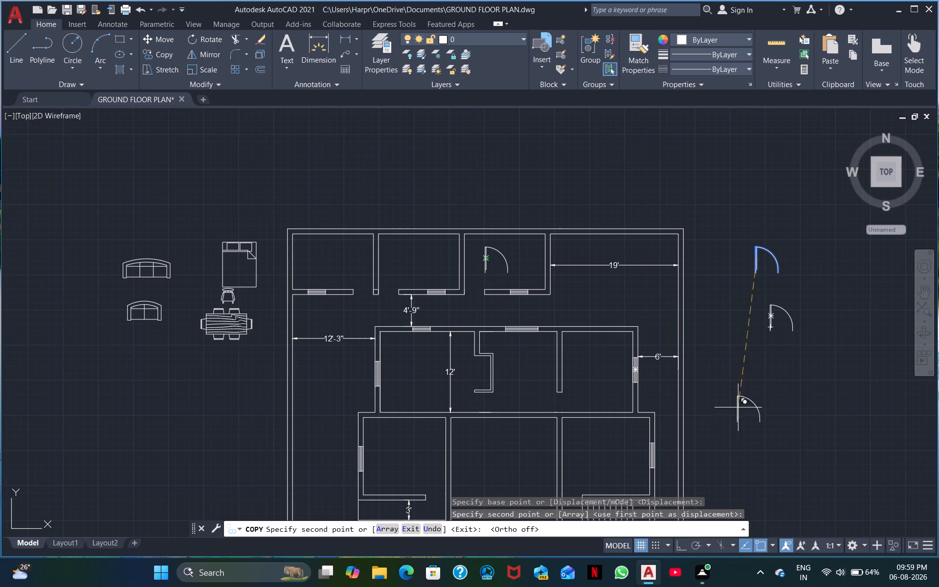
{"action": "middle_click_drag", "start_coordinate": [768, 369], "coordinate": [711, 165]}
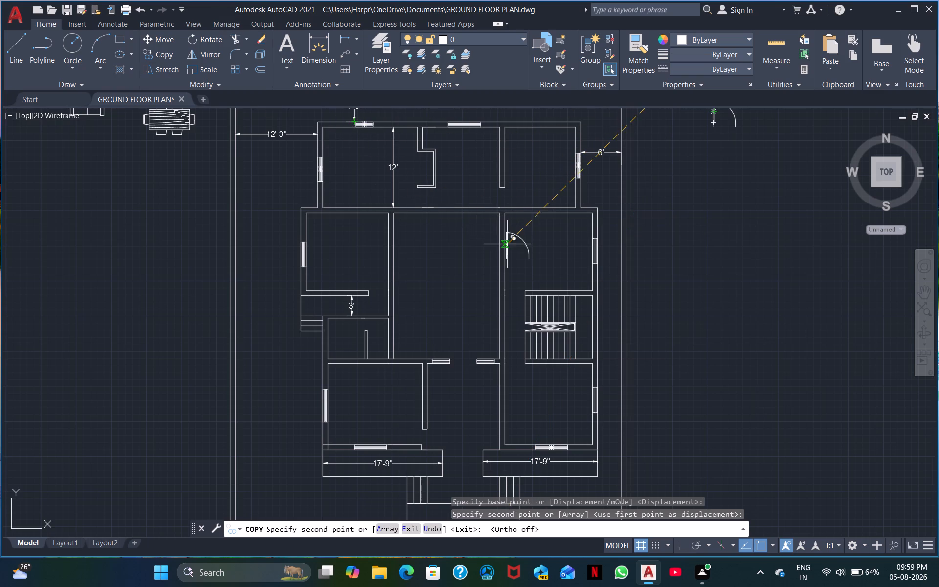
{"action": "left_click", "coordinate": [510, 273]}
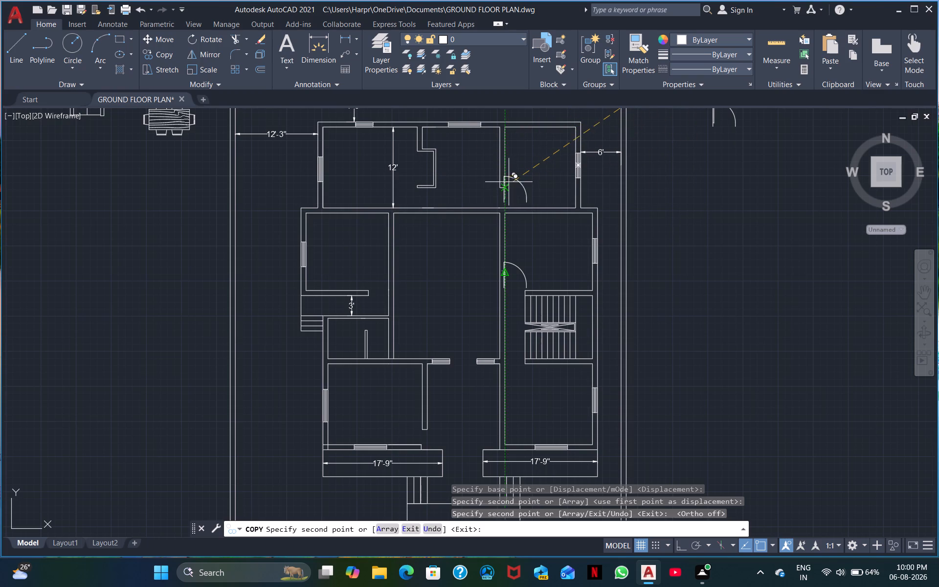
{"action": "middle_click_drag", "start_coordinate": [501, 193], "coordinate": [492, 373]}
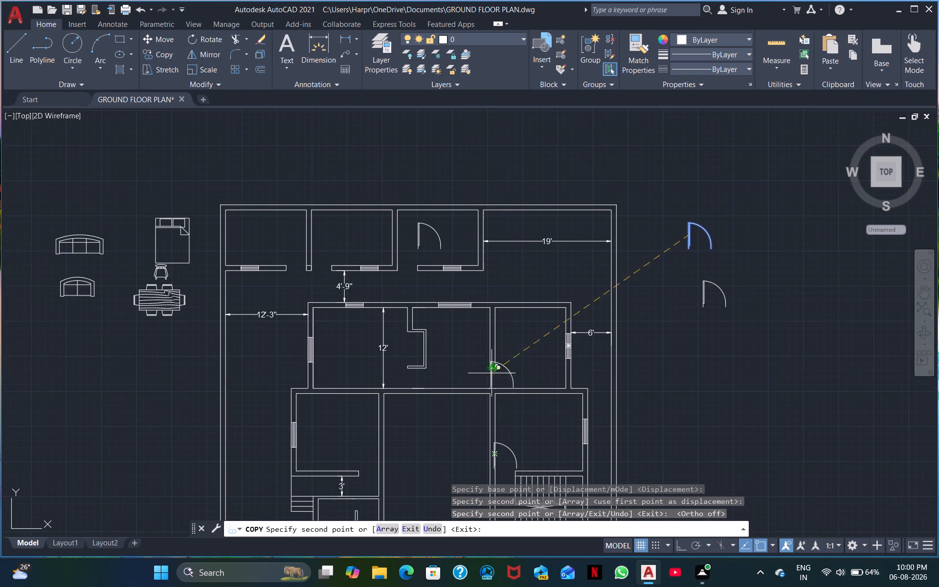
{"action": "right_click", "coordinate": [556, 152]}
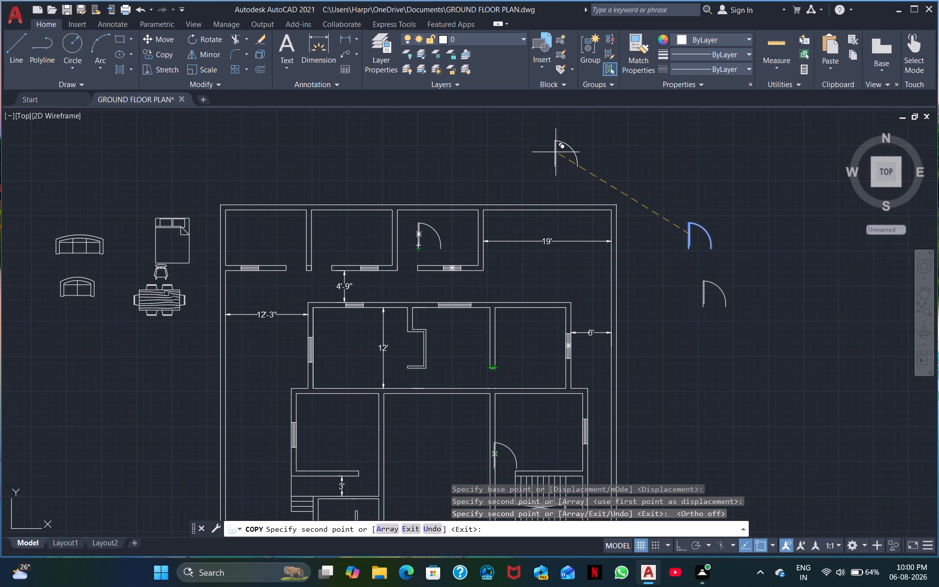
{"action": "left_click", "coordinate": [593, 173]}
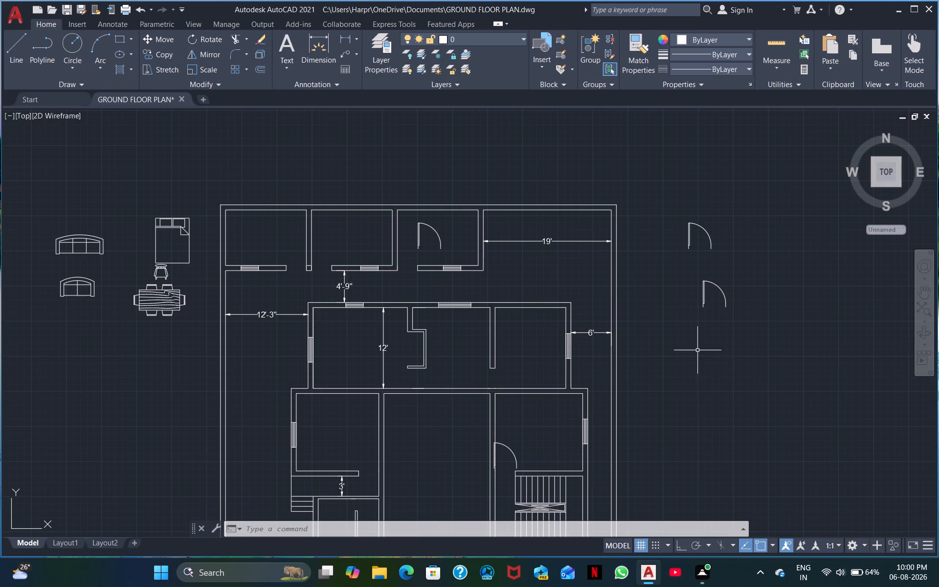
Mirror the lower door block outside the plan about a vertical line along its door leaf, keeping the source object.
{"action": "left_click", "coordinate": [757, 324]}
{"action": "left_click", "coordinate": [695, 280]}
{"action": "right_click", "coordinate": [694, 280]}
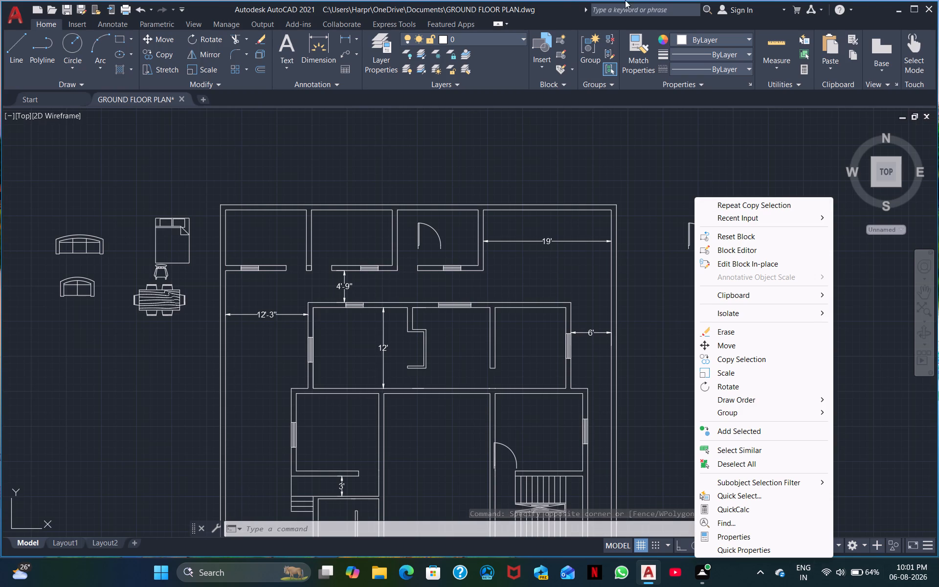
{"action": "left_click", "coordinate": [197, 55]}
{"action": "scroll", "coordinate": [683, 372], "scroll_direction": "up", "scroll_amount": 1}
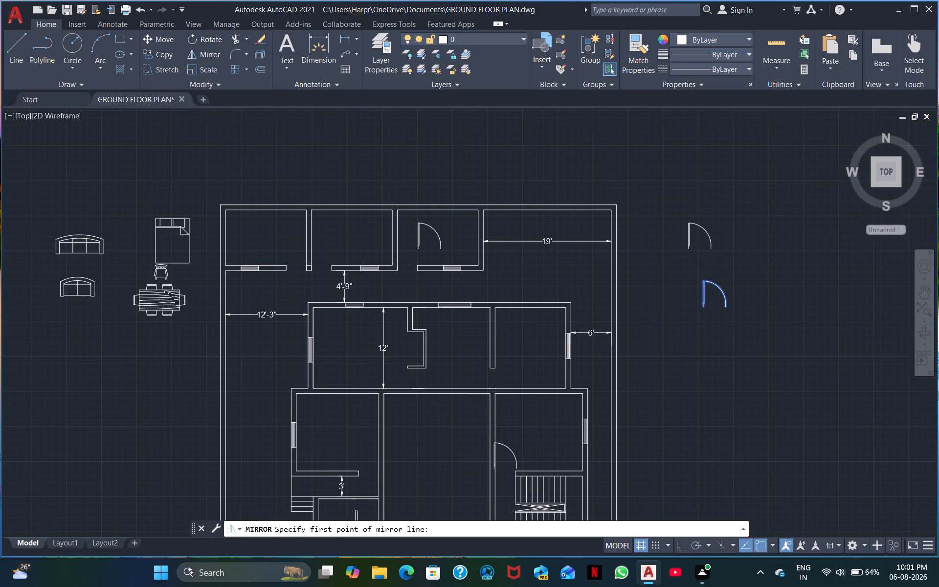
{"action": "scroll", "coordinate": [683, 372], "scroll_direction": "up", "scroll_amount": 1}
{"action": "left_click", "coordinate": [737, 168]}
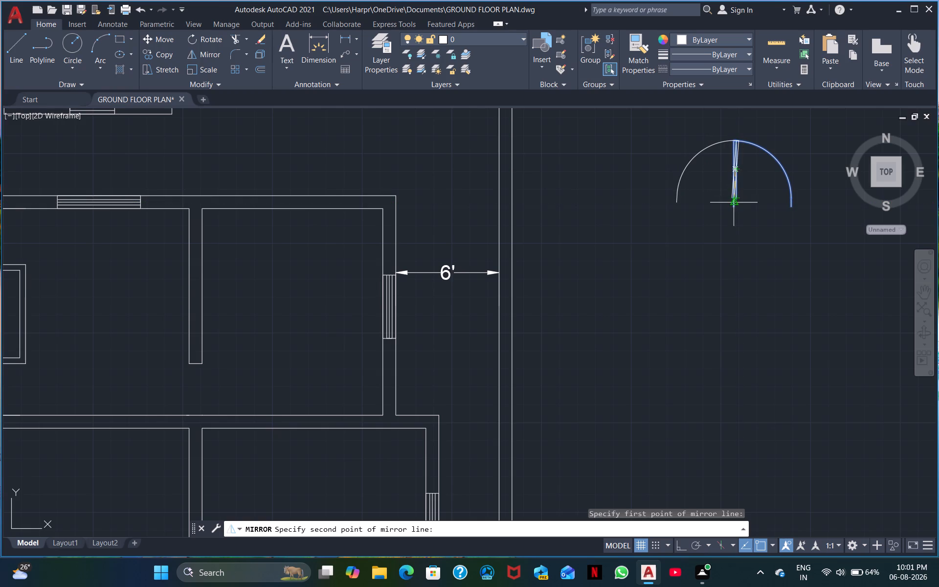
{"action": "scroll", "coordinate": [735, 201], "scroll_direction": "up", "scroll_amount": 3}
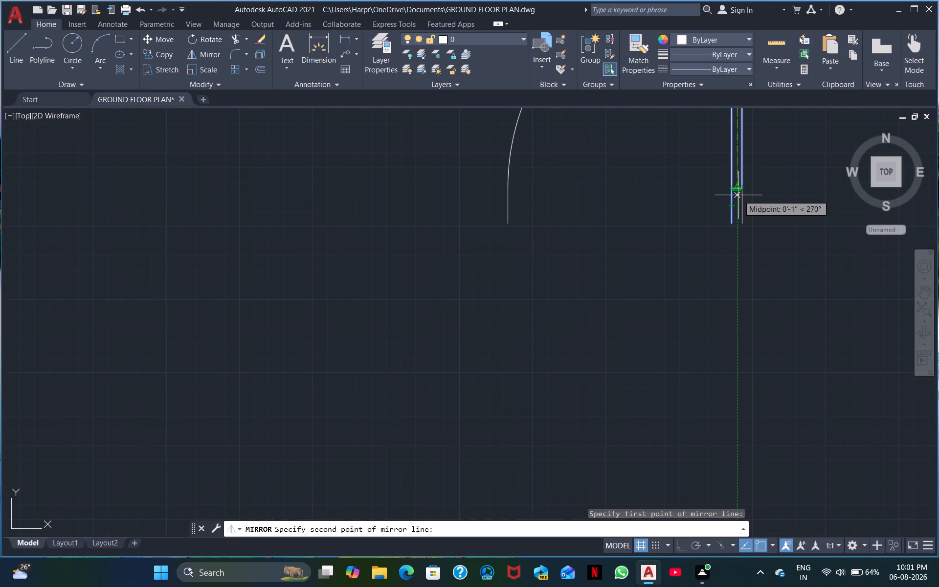
{"action": "left_click", "coordinate": [738, 195]}
{"action": "scroll", "coordinate": [737, 273], "scroll_direction": "down", "scroll_amount": 3}
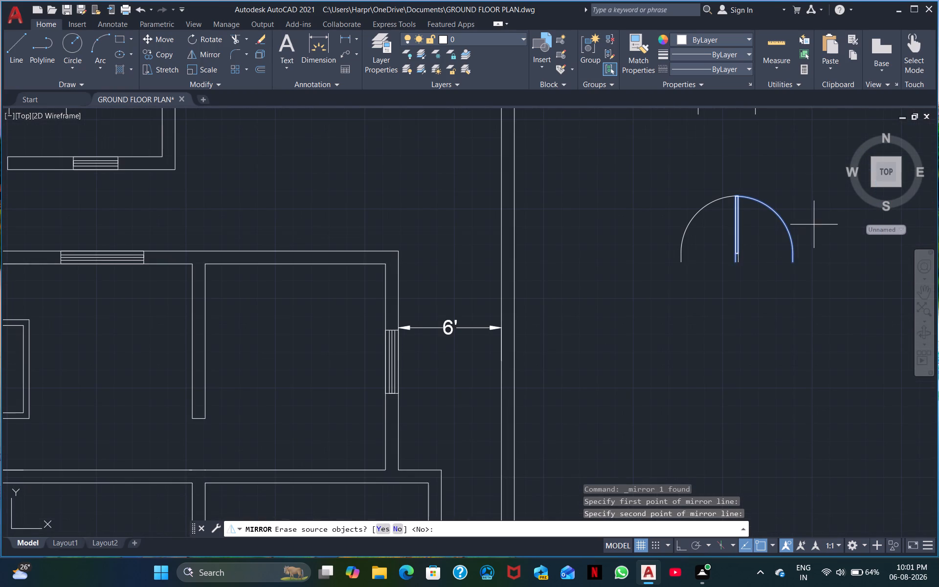
{"action": "key", "text": "Return"}
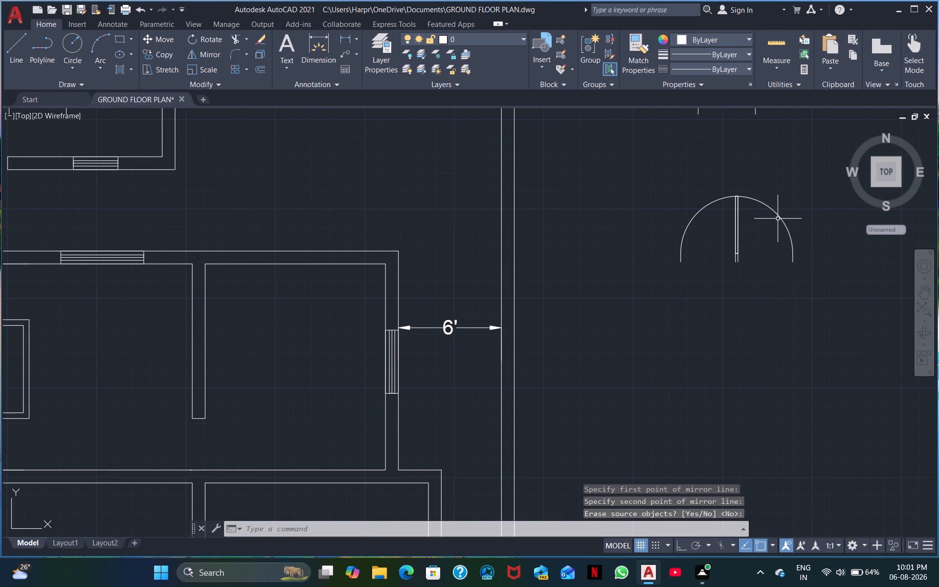
Erase the original right-swinging door block, leaving only its mirrored copy outside the plan.
{"action": "left_click", "coordinate": [781, 213]}
{"action": "left_click", "coordinate": [772, 224]}
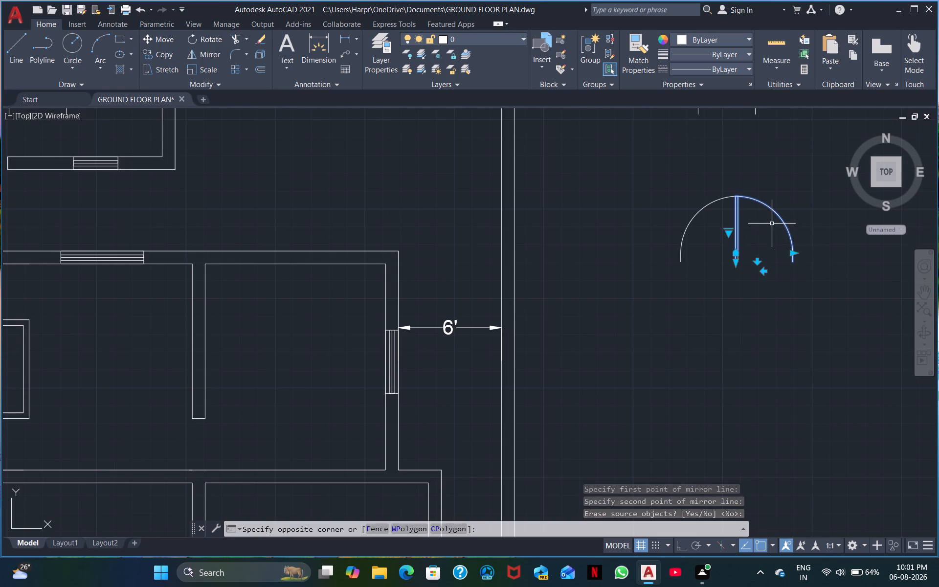
{"action": "right_click", "coordinate": [779, 250]}
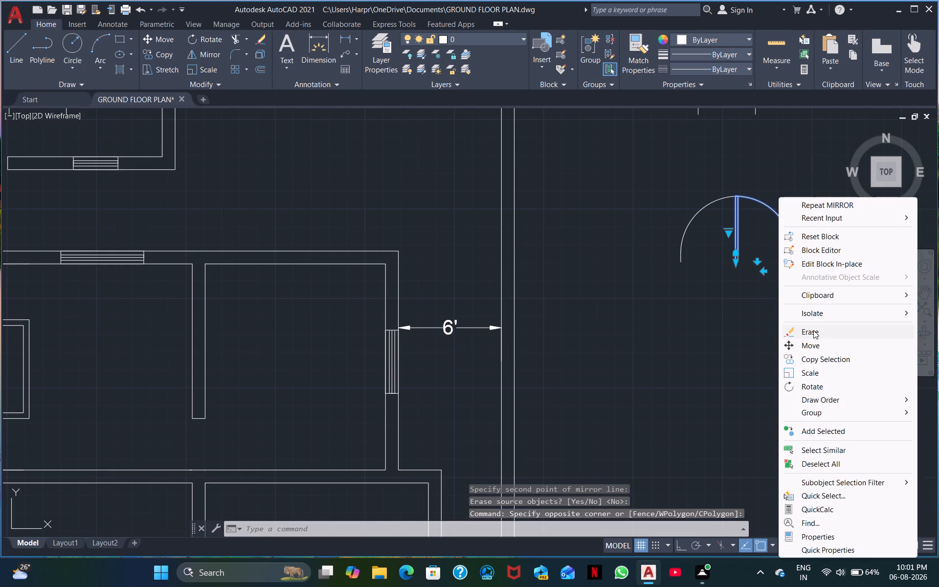
{"action": "left_click", "coordinate": [813, 330]}
Copy the mirrored door block outside the plan into the second and first rooms of the top row.
{"action": "left_click", "coordinate": [757, 257]}
{"action": "left_click", "coordinate": [639, 217]}
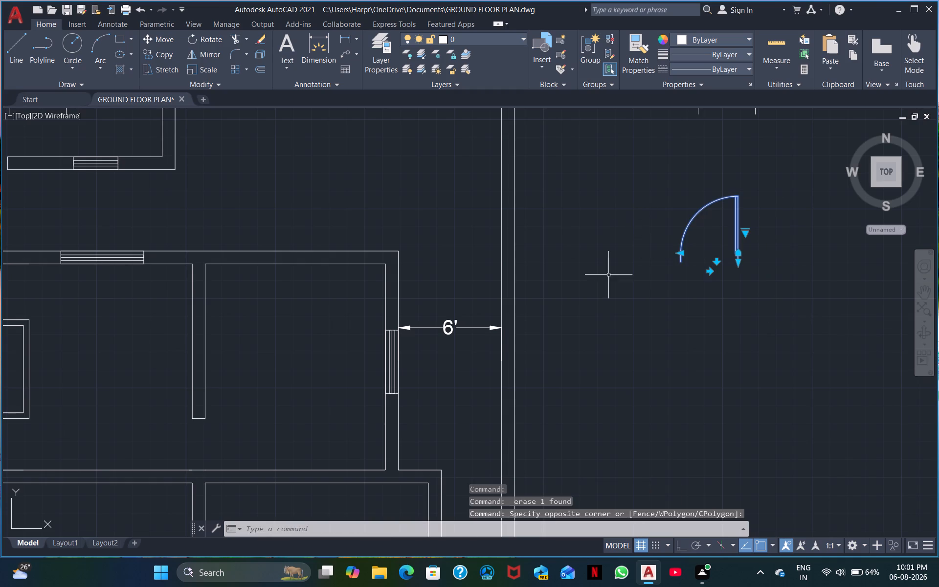
{"action": "right_click", "coordinate": [581, 341]}
{"action": "left_click", "coordinate": [629, 361]}
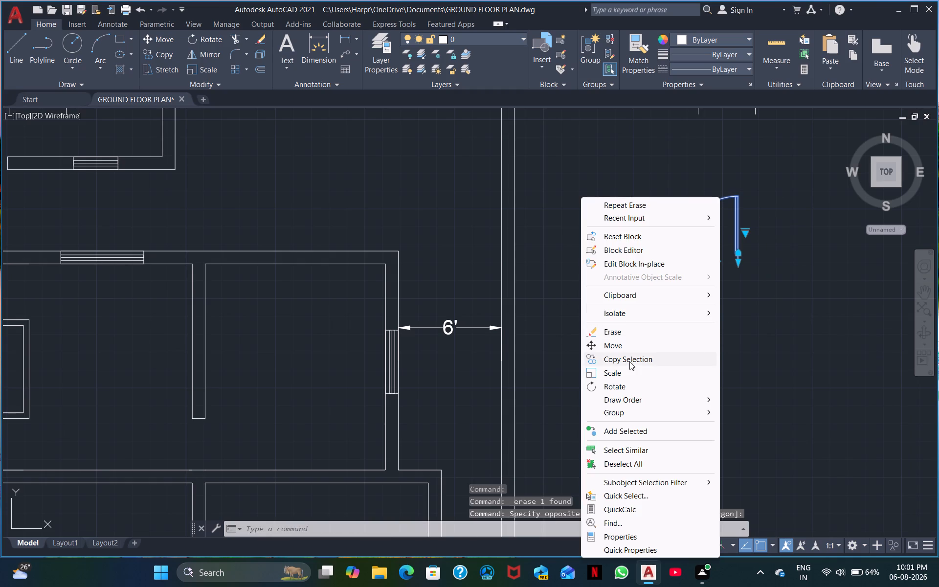
{"action": "left_click", "coordinate": [737, 253]}
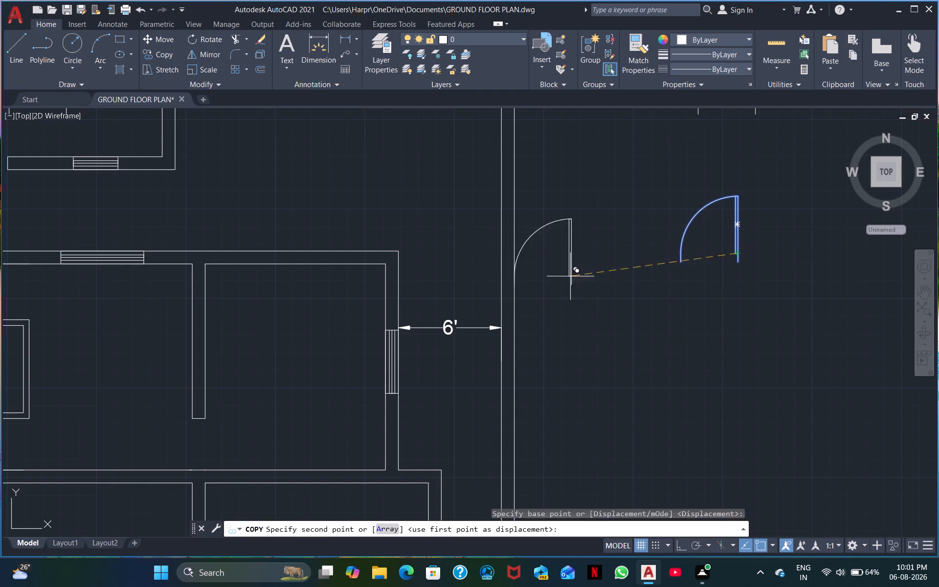
{"action": "middle_click_drag", "start_coordinate": [550, 354], "coordinate": [707, 389]}
{"action": "scroll", "coordinate": [323, 286], "scroll_direction": "down", "scroll_amount": 1}
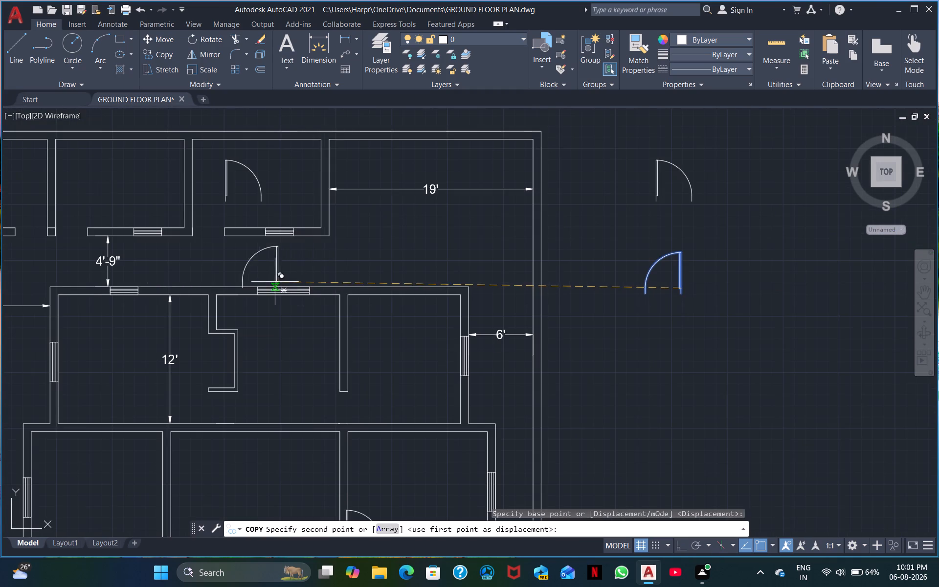
{"action": "scroll", "coordinate": [258, 277], "scroll_direction": "down", "scroll_amount": 1}
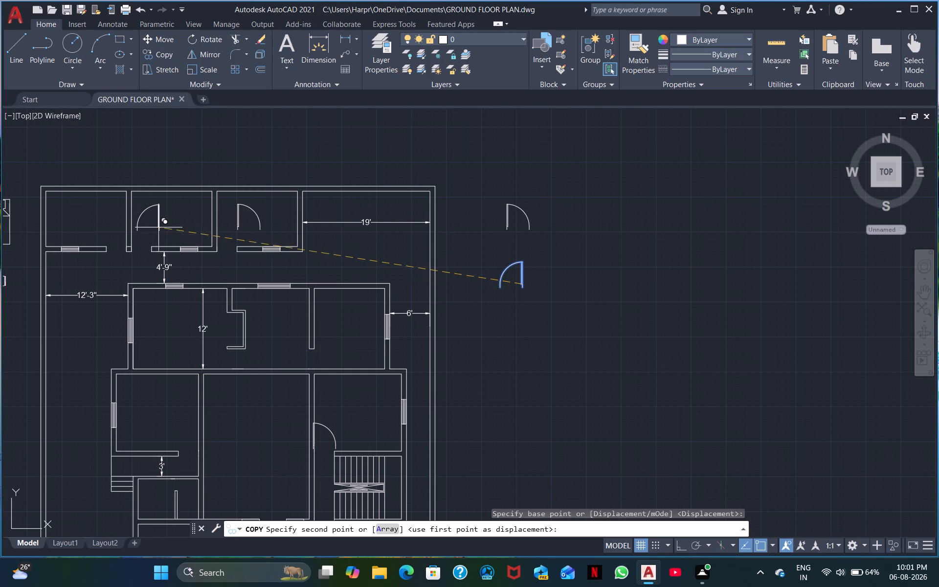
{"action": "left_click", "coordinate": [168, 226]}
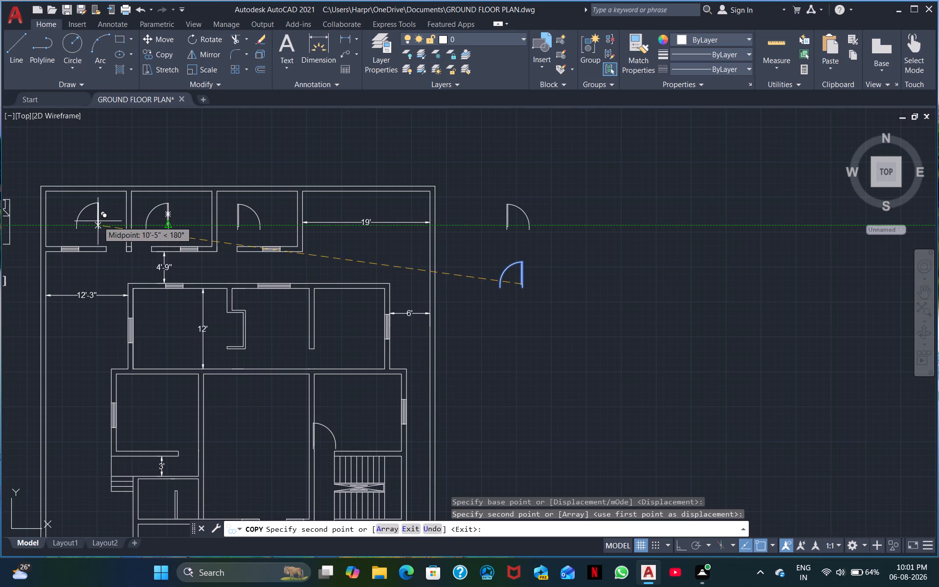
{"action": "left_click", "coordinate": [98, 221]}
Place further copies of the mirrored door in the room below the staircase, the small left-side room, the room above it and the lower-left room.
{"action": "middle_click_drag", "start_coordinate": [214, 392], "coordinate": [218, 306]}
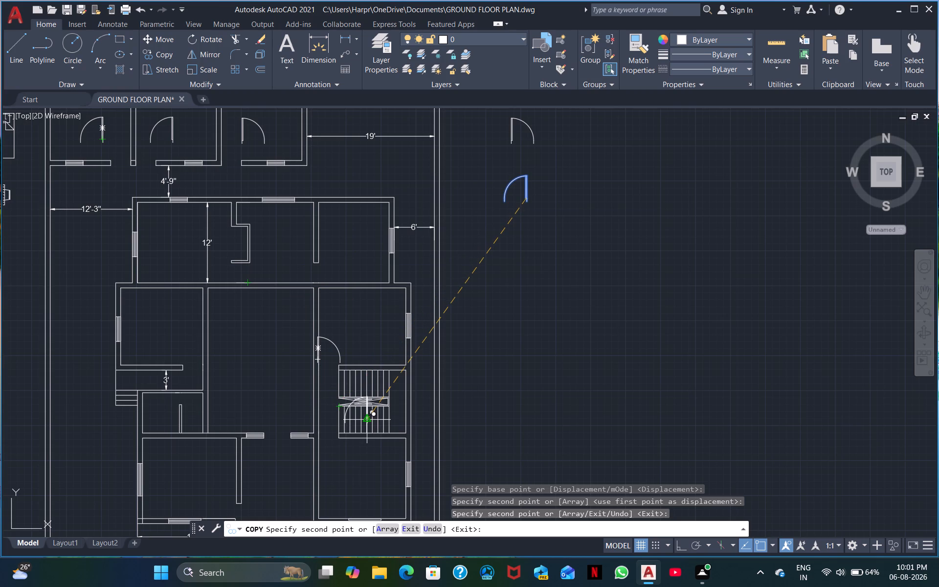
{"action": "left_click", "coordinate": [345, 467]}
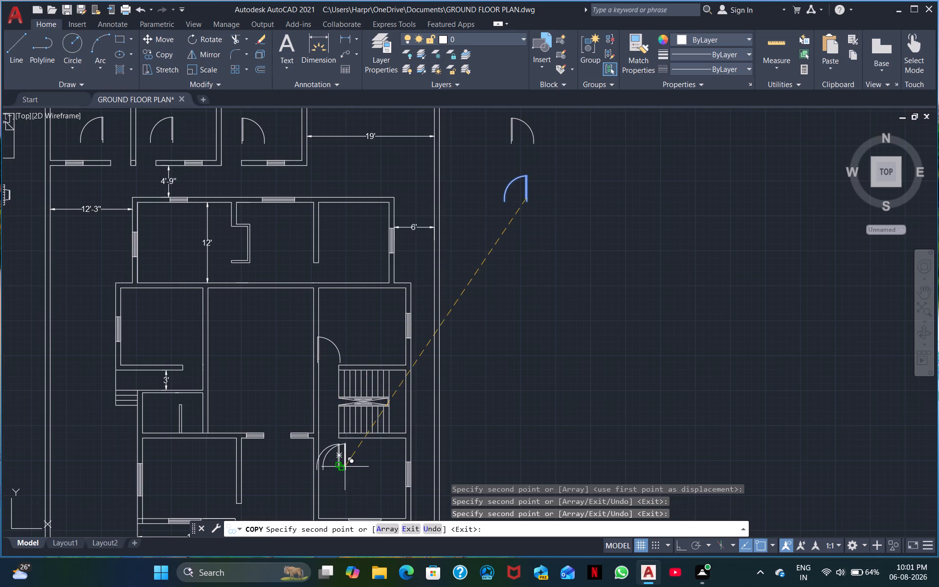
{"action": "middle_click_drag", "start_coordinate": [281, 493], "coordinate": [363, 421]}
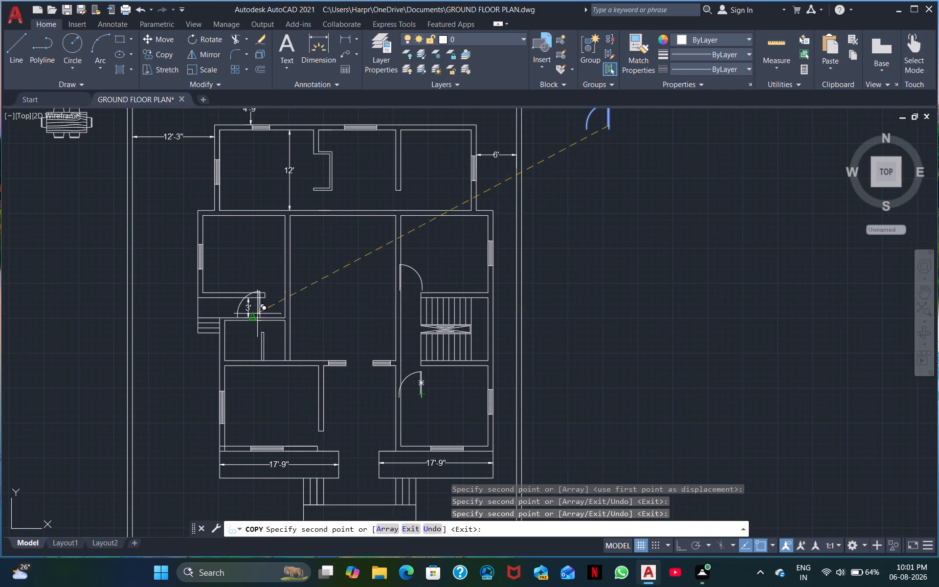
{"action": "left_click", "coordinate": [255, 351]}
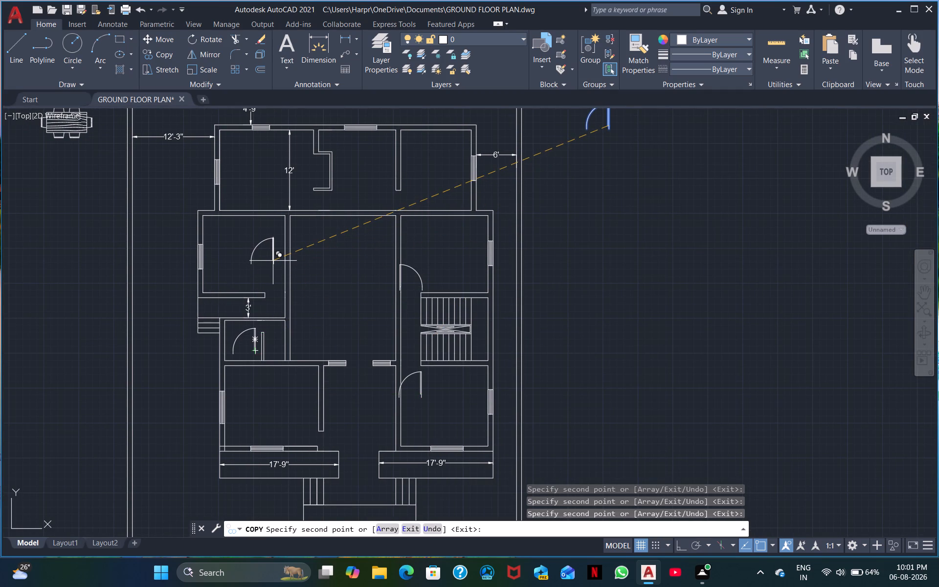
{"action": "left_click", "coordinate": [273, 261]}
{"action": "left_click", "coordinate": [300, 428]}
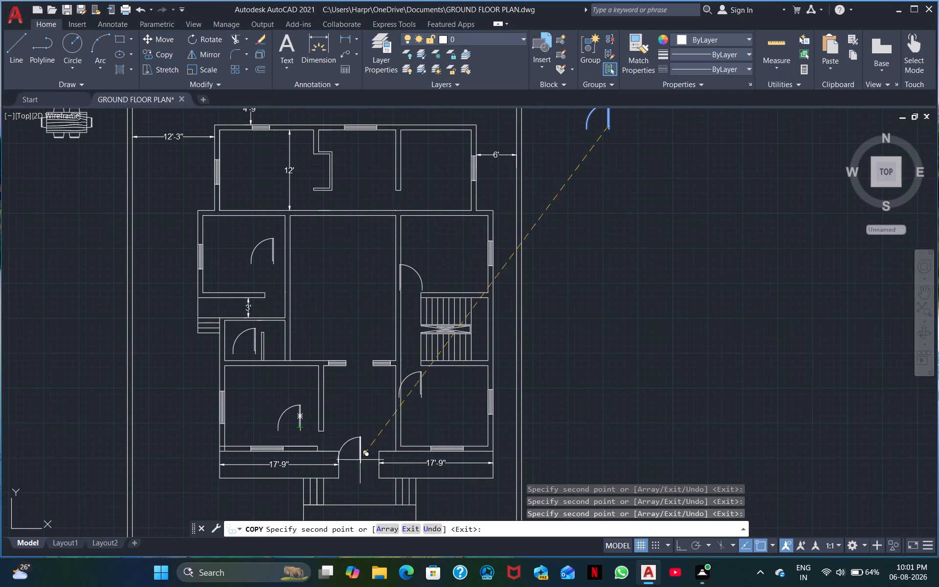
{"action": "middle_click_drag", "start_coordinate": [381, 434], "coordinate": [346, 344]}
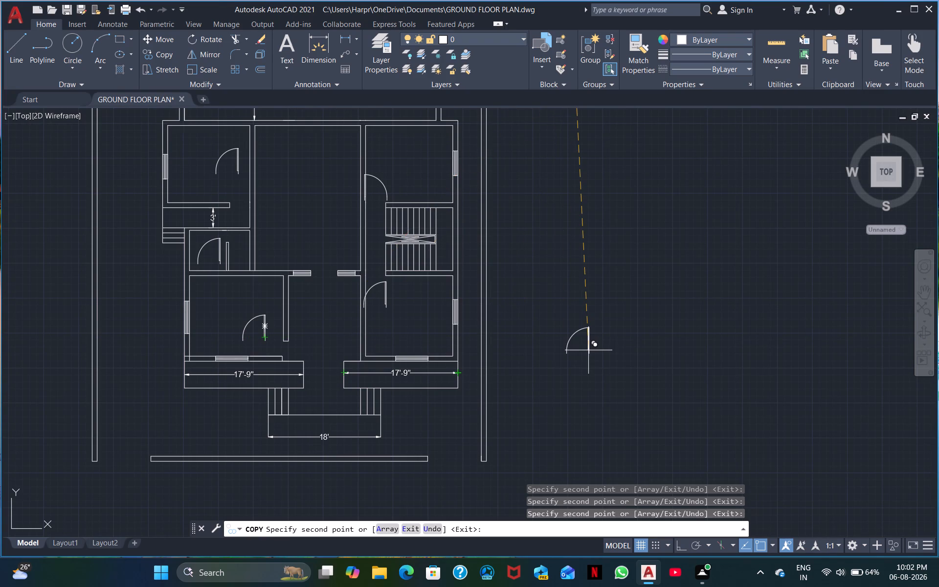
{"action": "right_click", "coordinate": [588, 350]}
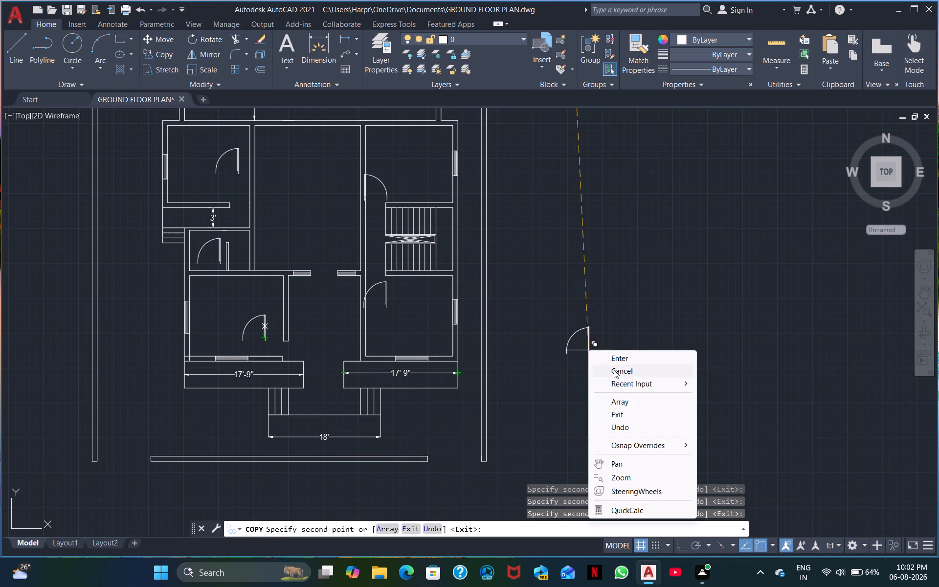
{"action": "left_click", "coordinate": [614, 370]}
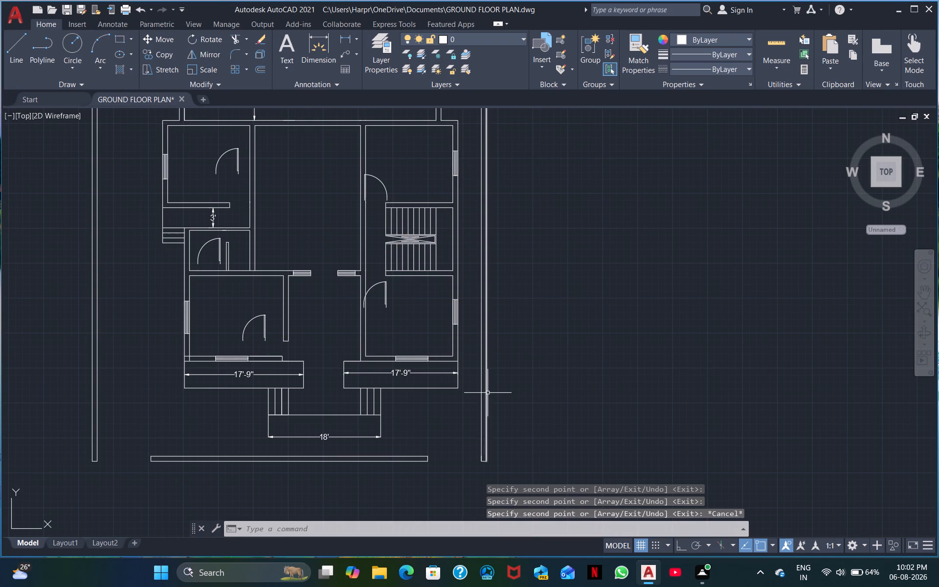
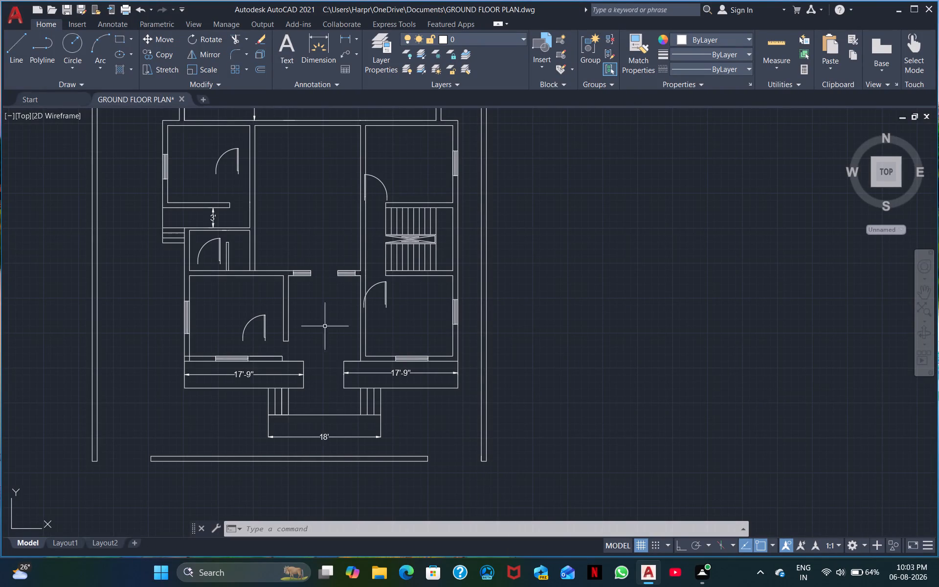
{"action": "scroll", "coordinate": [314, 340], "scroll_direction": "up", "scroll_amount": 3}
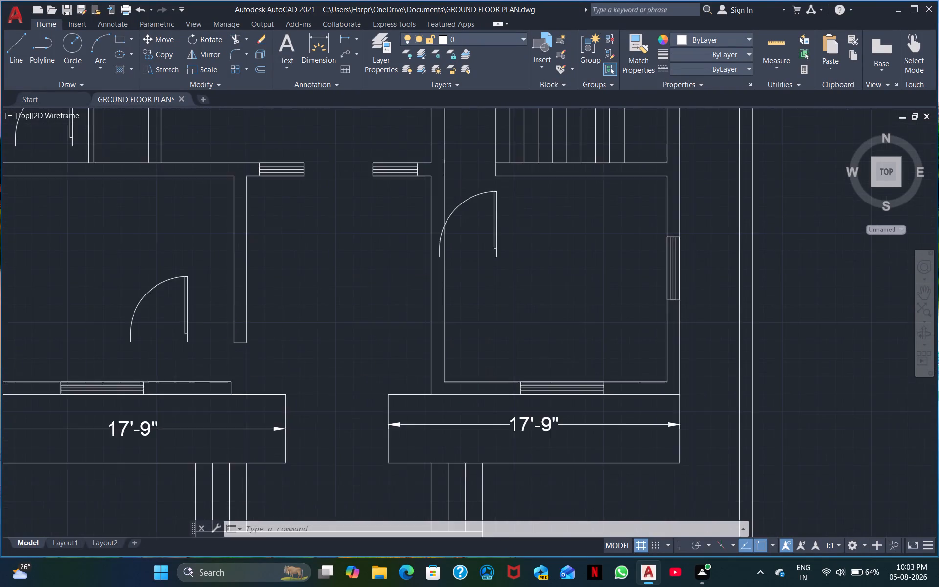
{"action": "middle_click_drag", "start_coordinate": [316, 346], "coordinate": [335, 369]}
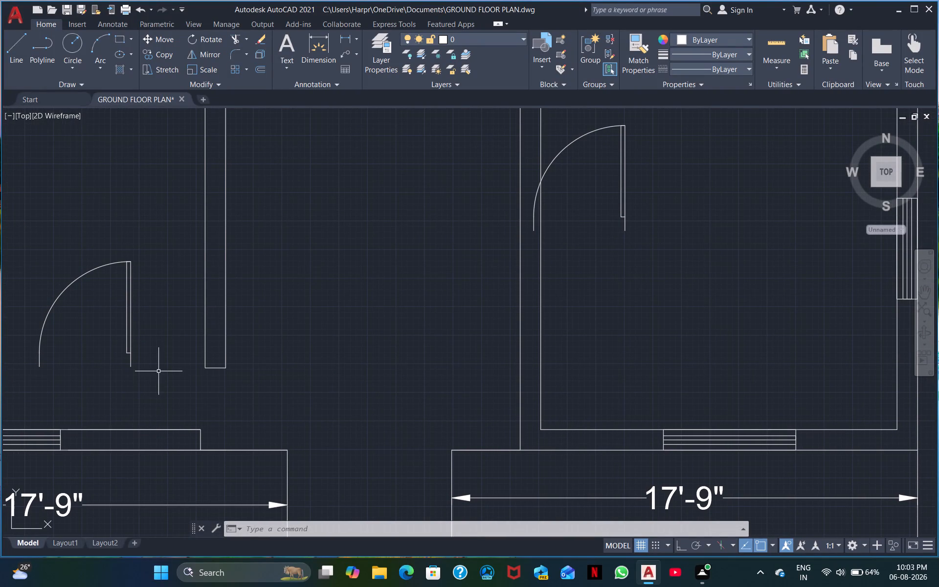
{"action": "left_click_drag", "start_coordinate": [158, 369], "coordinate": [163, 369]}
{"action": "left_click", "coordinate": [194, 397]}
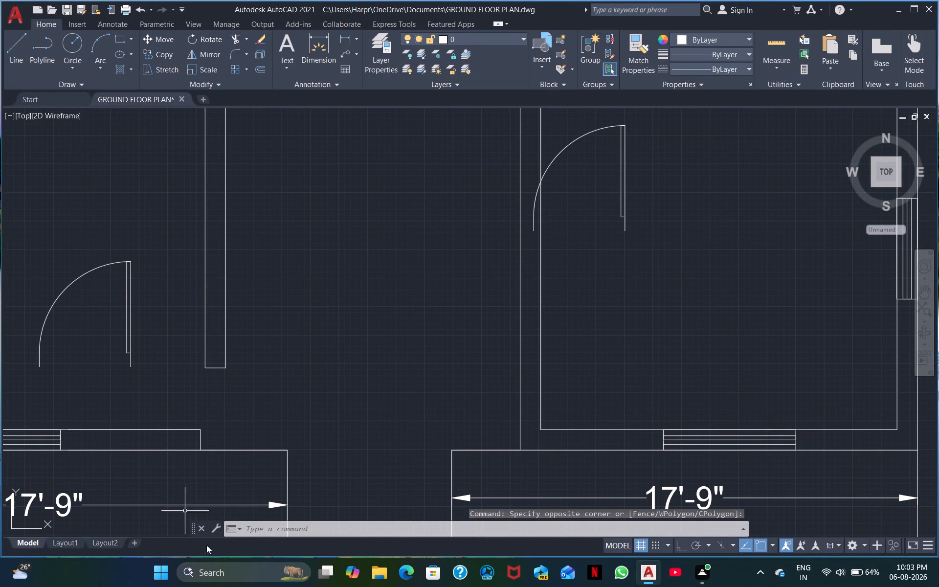
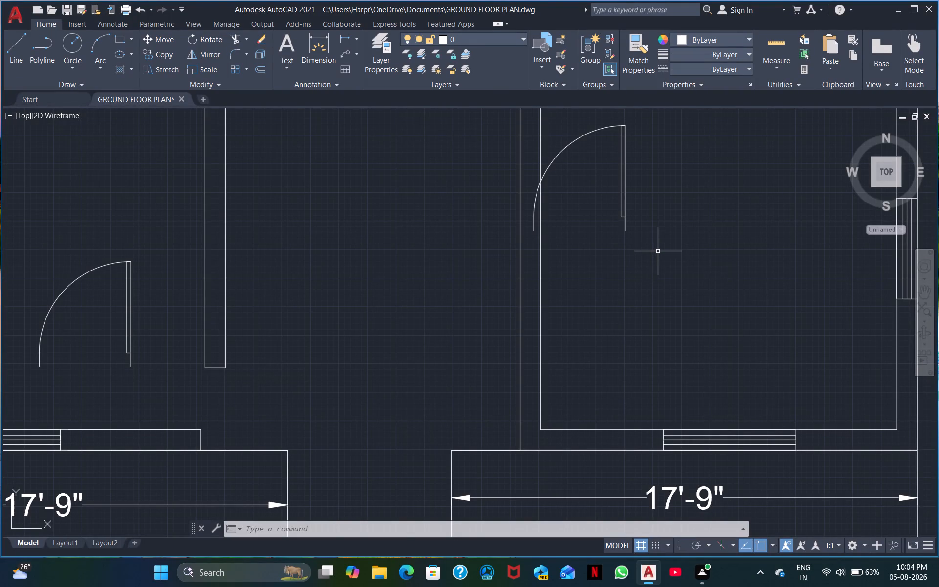
Turn on Ortho and rotate the door block in the front room below the staircase by 180° about its hinge end.
{"action": "scroll", "coordinate": [658, 251], "scroll_direction": "down", "scroll_amount": 2}
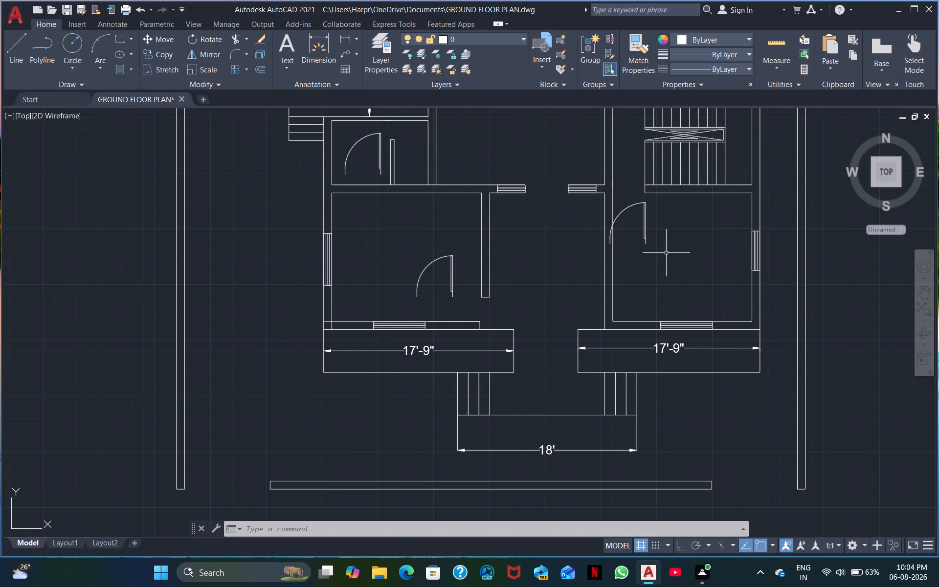
{"action": "left_click", "coordinate": [666, 253]}
{"action": "left_click", "coordinate": [638, 210]}
{"action": "right_click", "coordinate": [686, 231]}
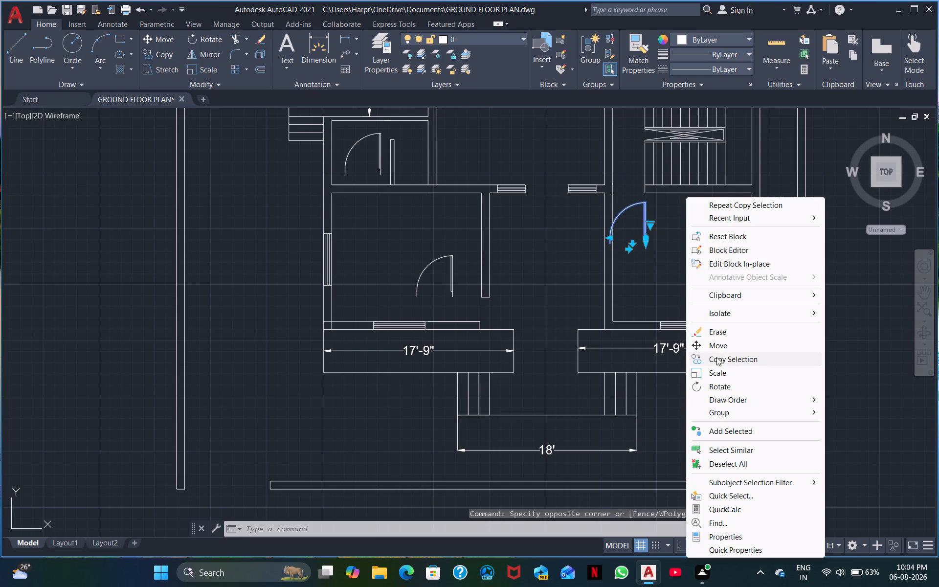
{"action": "left_click", "coordinate": [713, 389]}
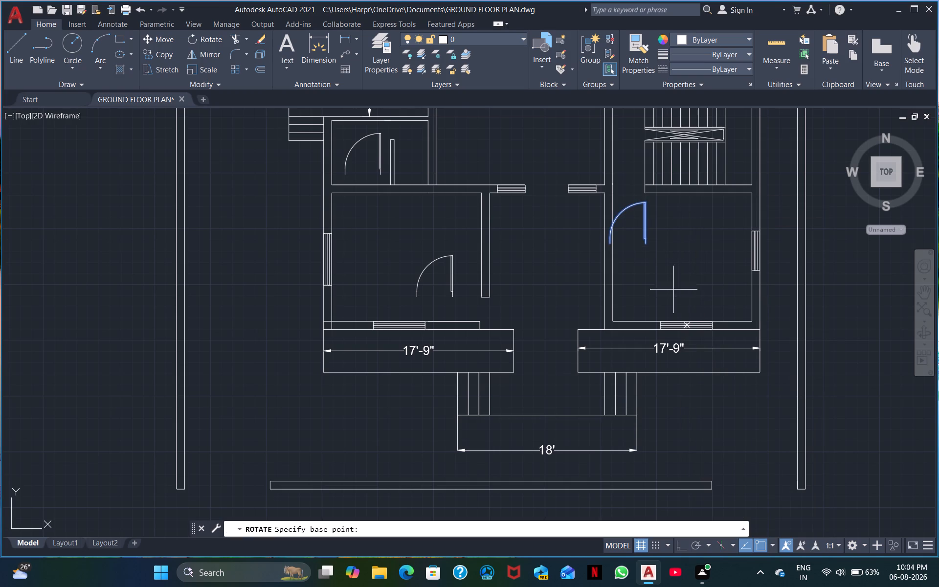
{"action": "left_click", "coordinate": [683, 549]}
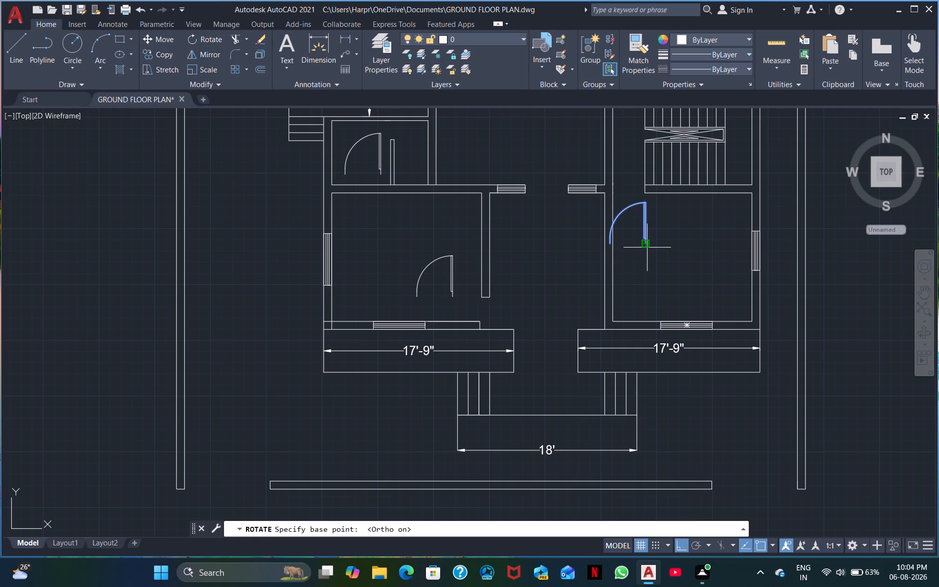
{"action": "left_click", "coordinate": [647, 248]}
{"action": "left_click", "coordinate": [626, 234]}
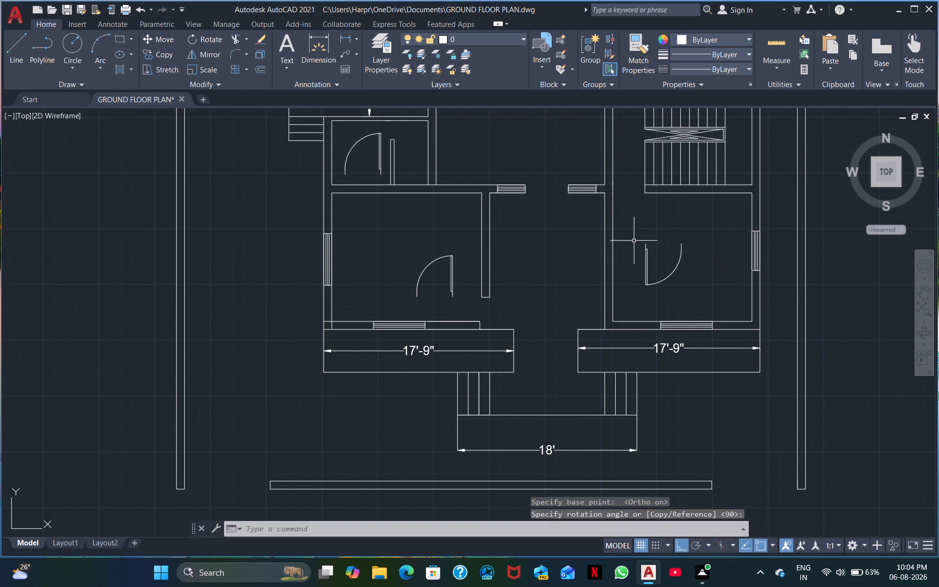
Rotate the door block in the front-left room by 90° about its hinge end.
{"action": "left_click", "coordinate": [453, 296]}
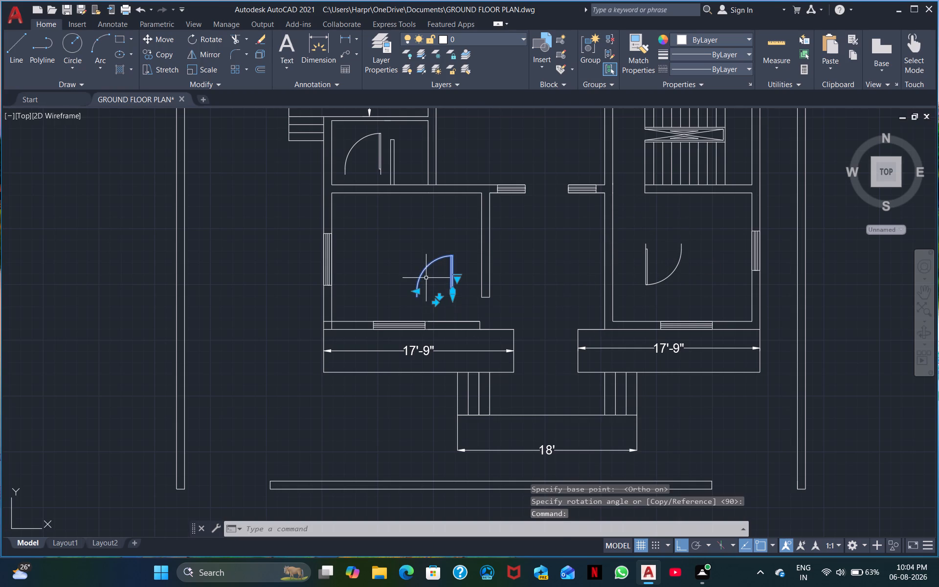
{"action": "right_click", "coordinate": [426, 278]}
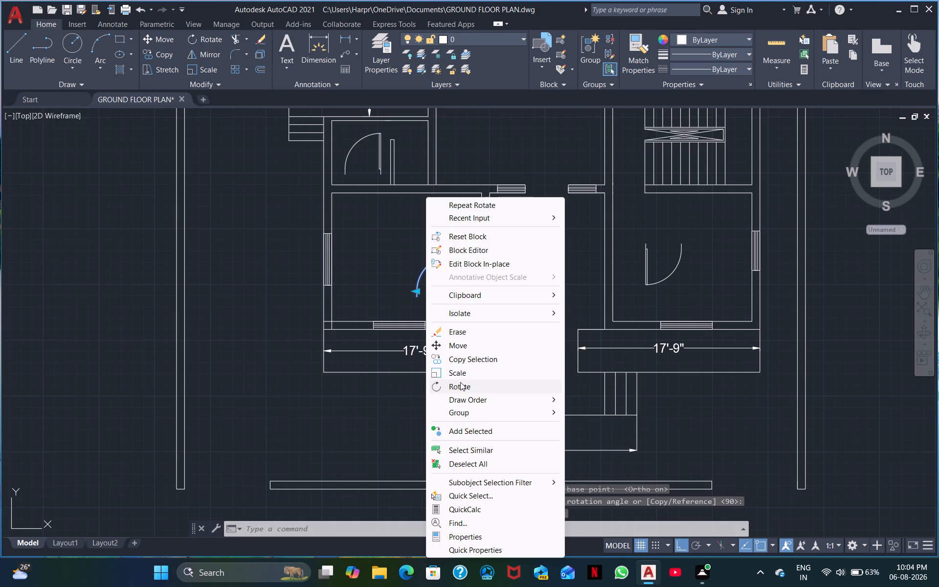
{"action": "left_click", "coordinate": [460, 386]}
{"action": "left_click", "coordinate": [452, 297]}
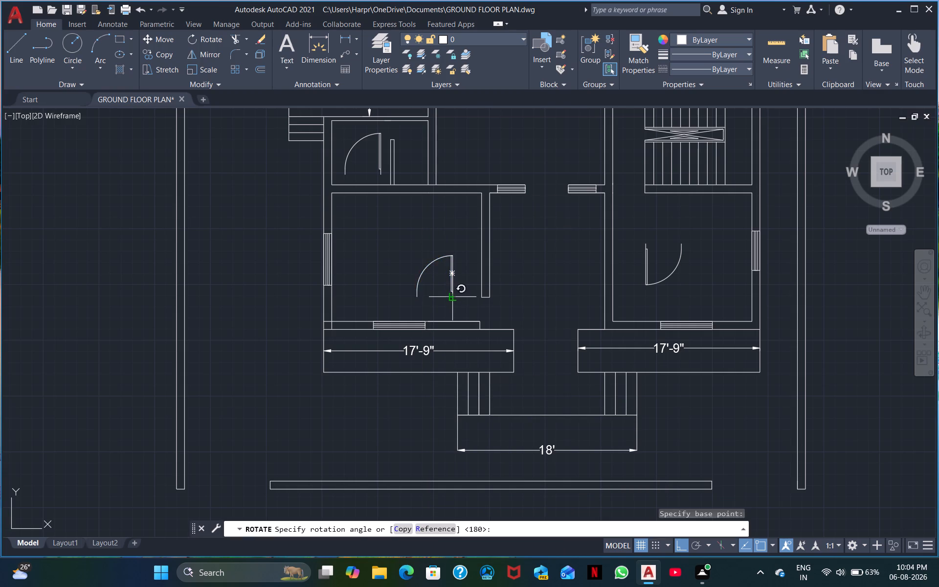
{"action": "left_click", "coordinate": [467, 272]}
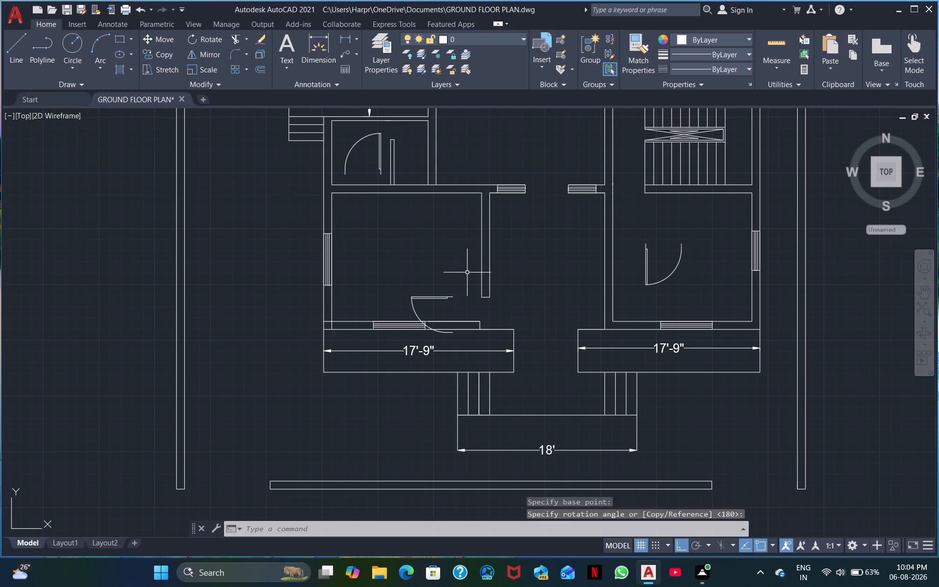
Rotate the door block in the small room behind the front-left room by 90° about its hinge end.
{"action": "left_click", "coordinate": [383, 173]}
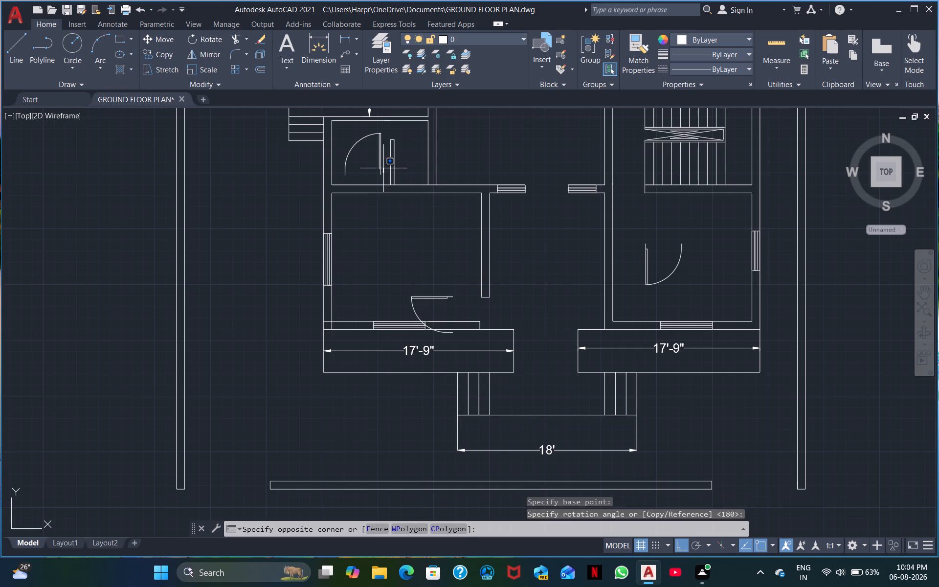
{"action": "left_click", "coordinate": [380, 154]}
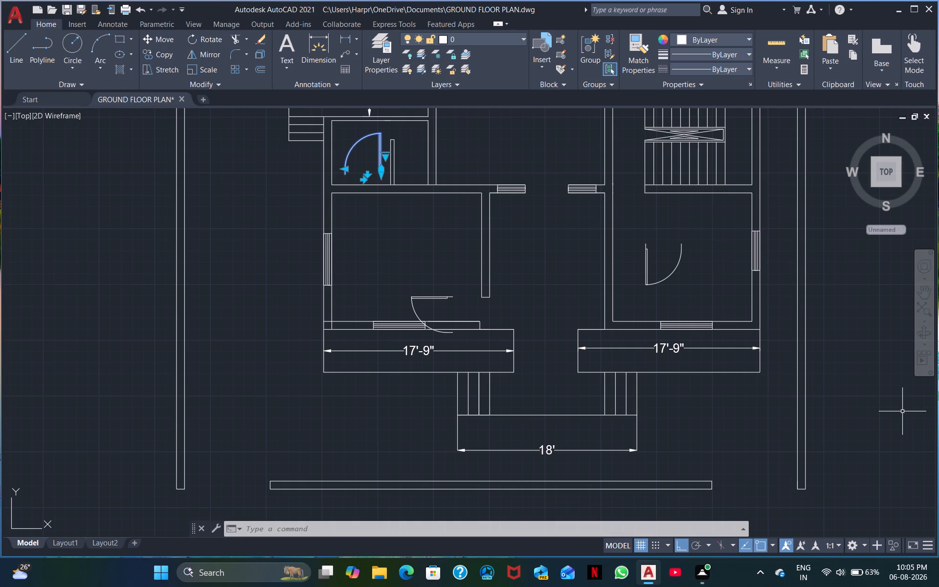
{"action": "right_click", "coordinate": [363, 155]}
{"action": "left_click", "coordinate": [398, 343]}
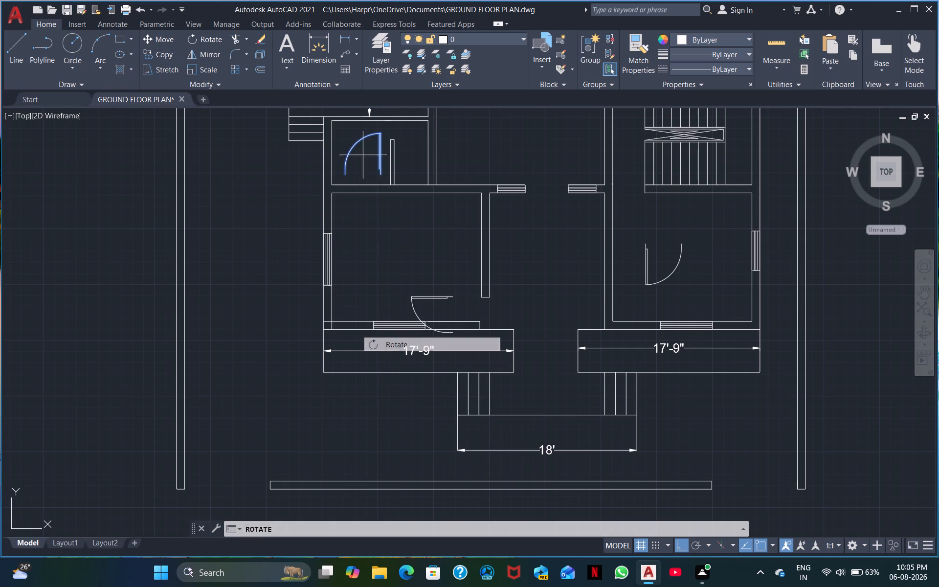
{"action": "left_click", "coordinate": [378, 176]}
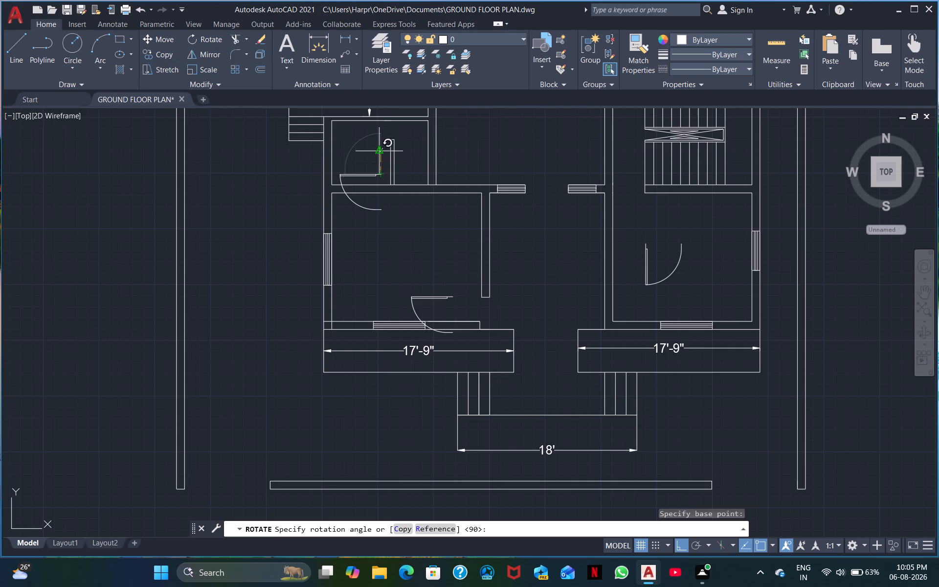
{"action": "left_click", "coordinate": [382, 135]}
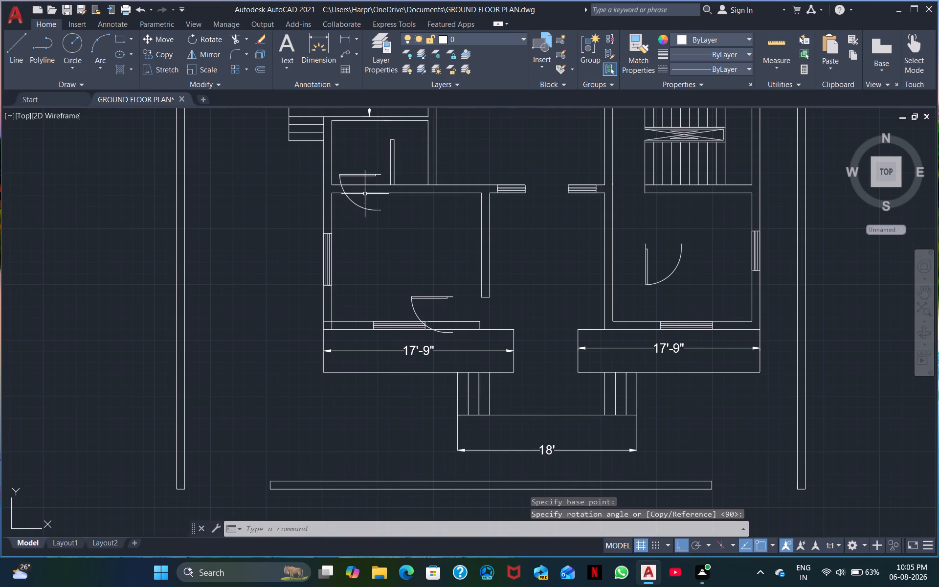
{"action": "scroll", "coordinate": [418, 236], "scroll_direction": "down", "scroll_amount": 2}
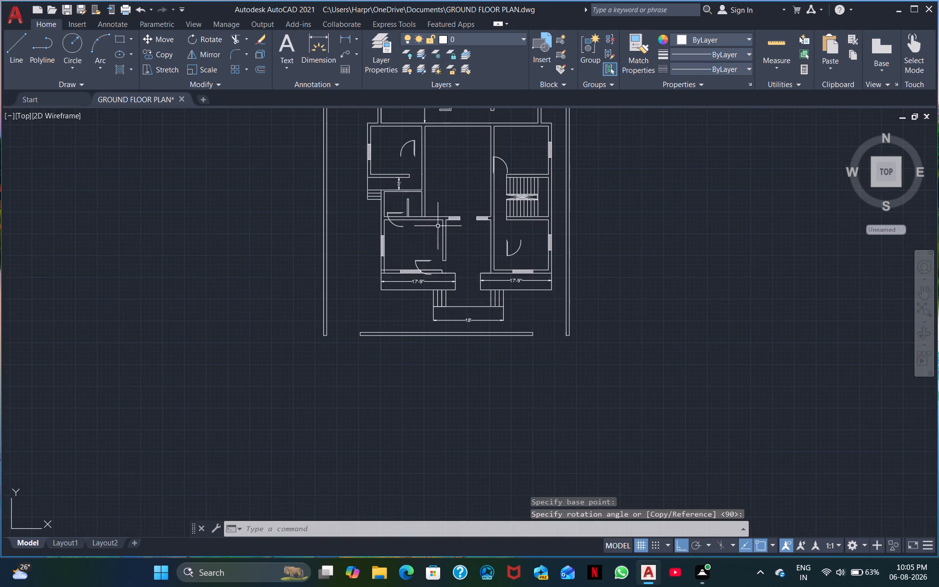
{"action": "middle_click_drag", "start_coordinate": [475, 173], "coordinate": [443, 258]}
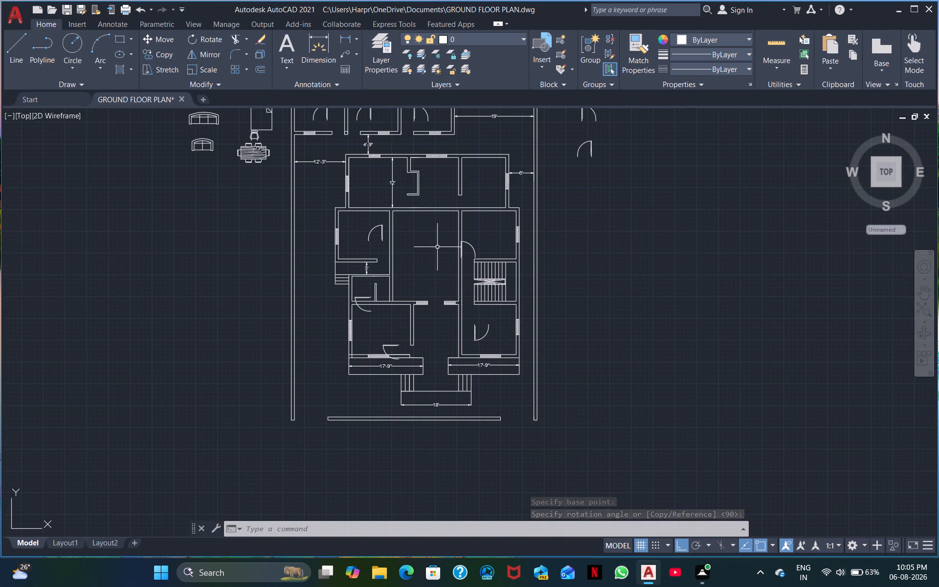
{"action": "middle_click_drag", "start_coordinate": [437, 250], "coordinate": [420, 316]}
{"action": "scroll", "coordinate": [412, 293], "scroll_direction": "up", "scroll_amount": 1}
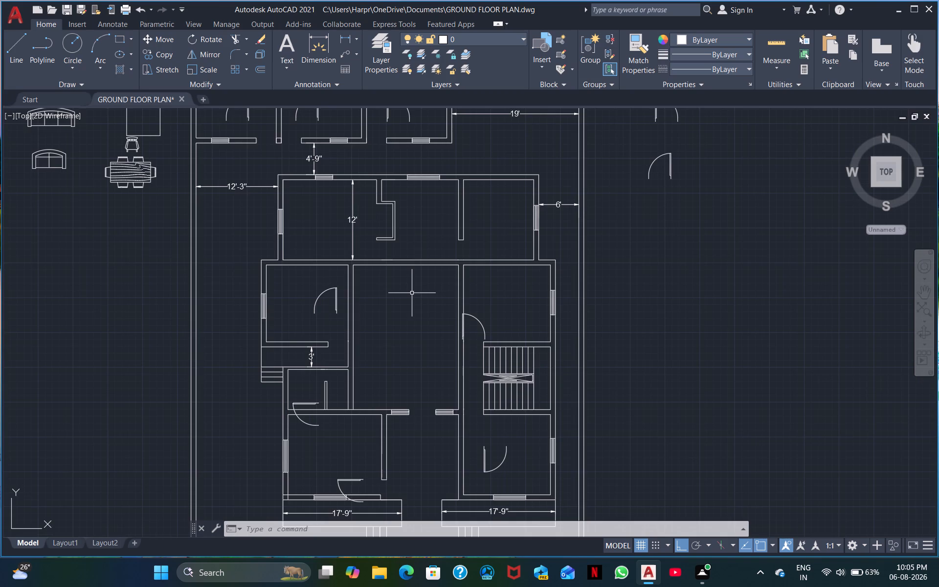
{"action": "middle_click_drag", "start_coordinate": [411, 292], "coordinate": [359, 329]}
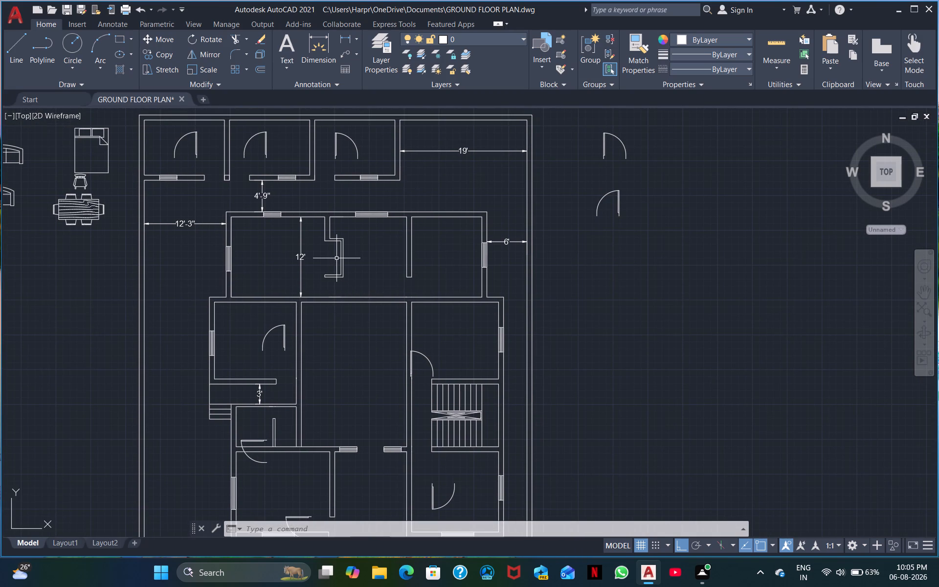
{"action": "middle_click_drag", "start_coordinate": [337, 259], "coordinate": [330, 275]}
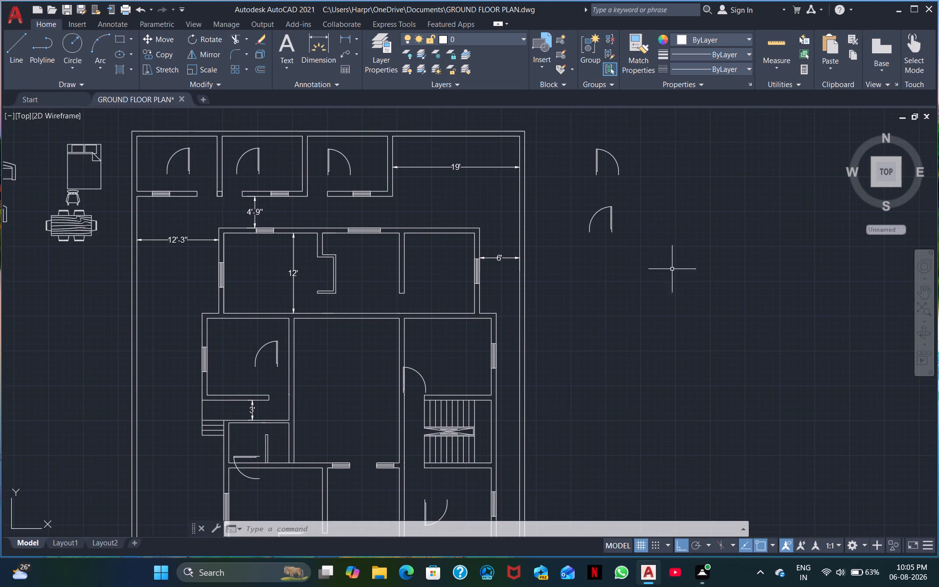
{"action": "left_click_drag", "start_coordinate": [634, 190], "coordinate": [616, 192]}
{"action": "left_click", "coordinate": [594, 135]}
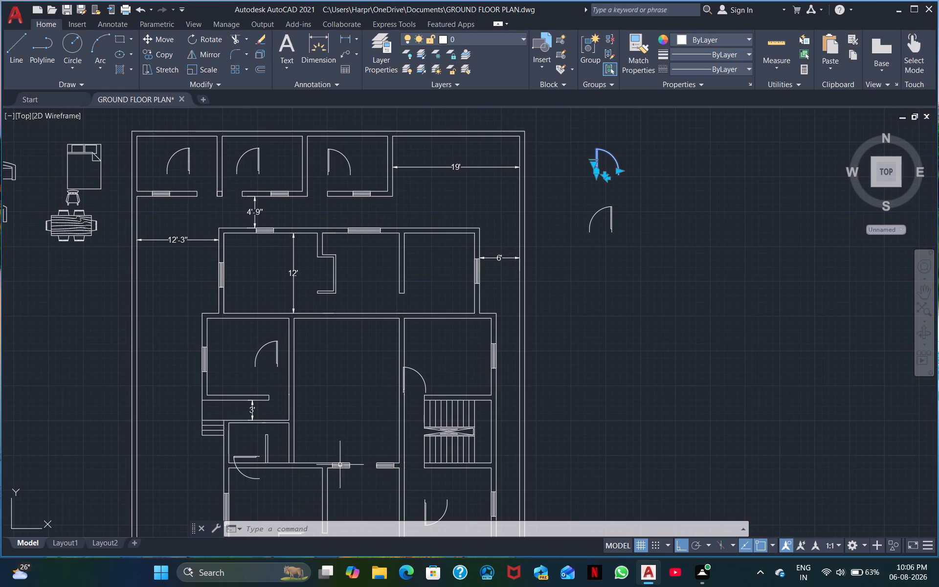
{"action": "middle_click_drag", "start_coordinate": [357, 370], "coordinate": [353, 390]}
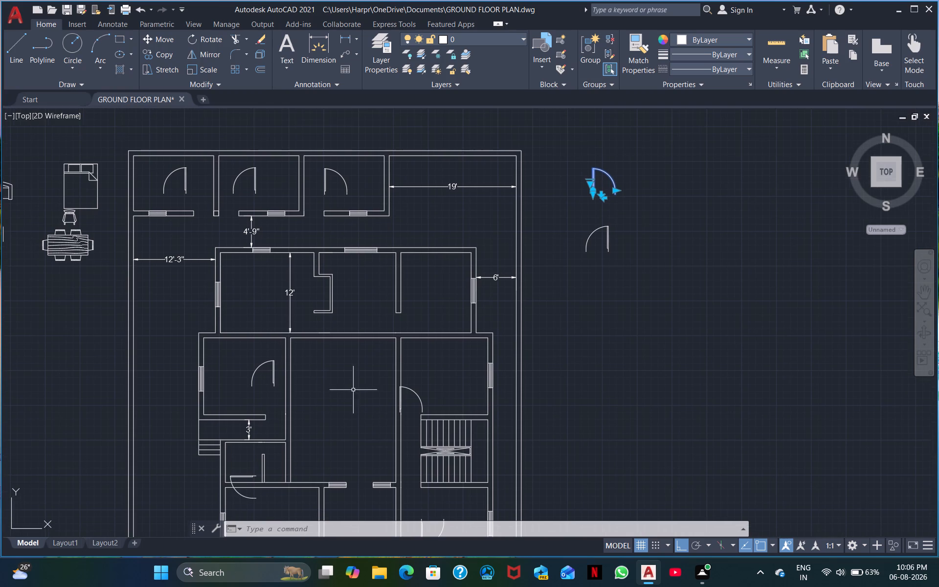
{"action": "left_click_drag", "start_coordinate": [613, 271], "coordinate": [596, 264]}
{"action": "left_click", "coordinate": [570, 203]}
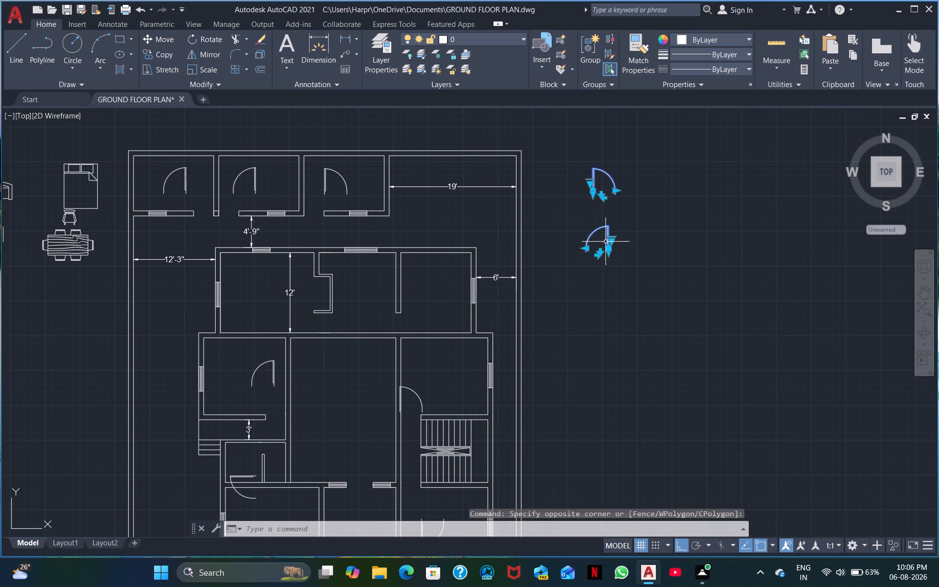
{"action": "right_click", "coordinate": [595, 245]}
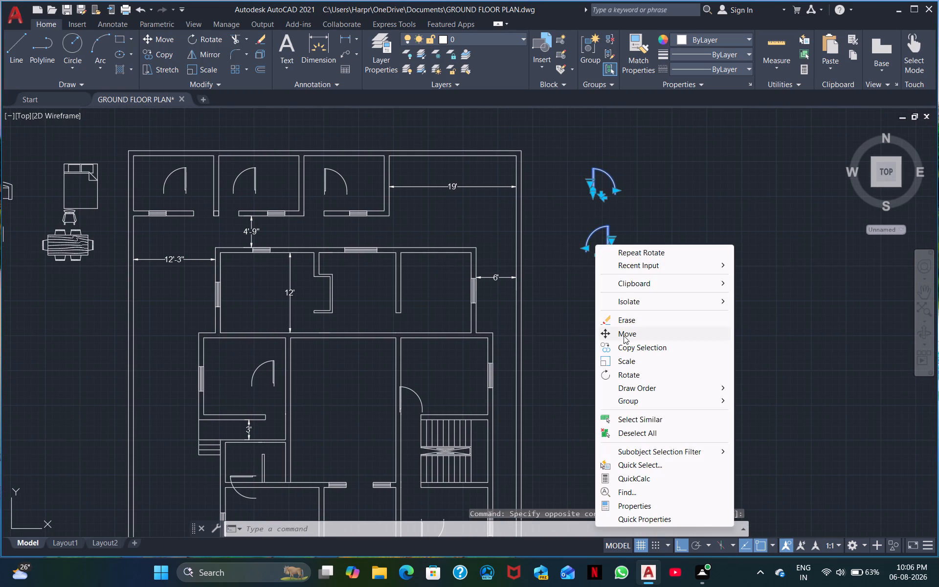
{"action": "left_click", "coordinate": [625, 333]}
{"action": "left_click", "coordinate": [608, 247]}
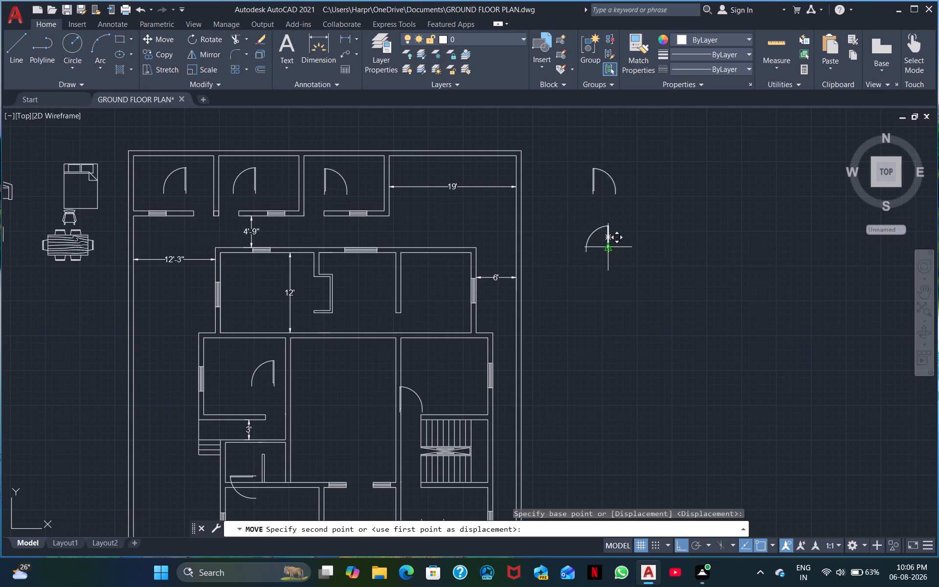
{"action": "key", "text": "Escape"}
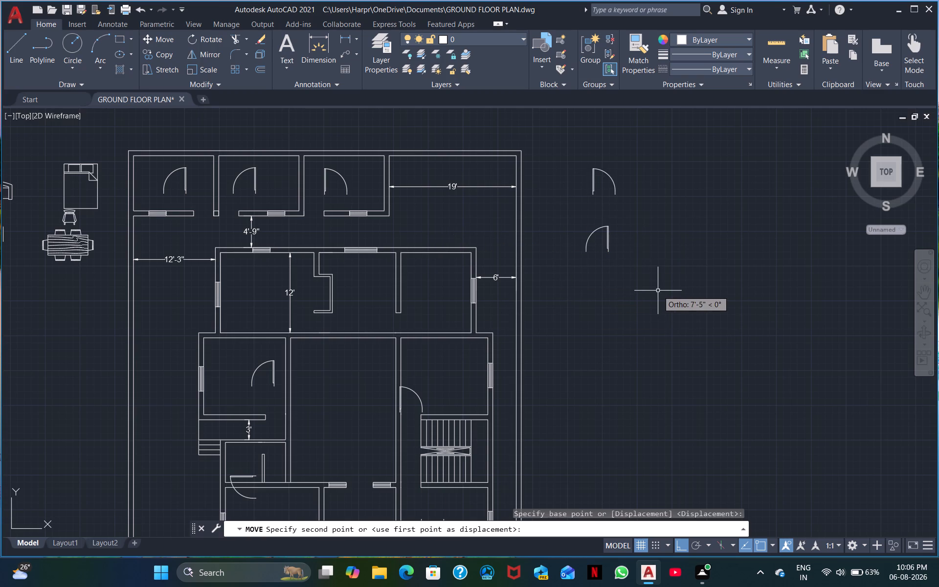
Move the lower loose door outside the plan into the rear-right room, beside the free end of its partition wall.
{"action": "left_click_drag", "start_coordinate": [681, 311], "coordinate": [585, 300]}
{"action": "left_click", "coordinate": [564, 228]}
{"action": "right_click", "coordinate": [618, 303]}
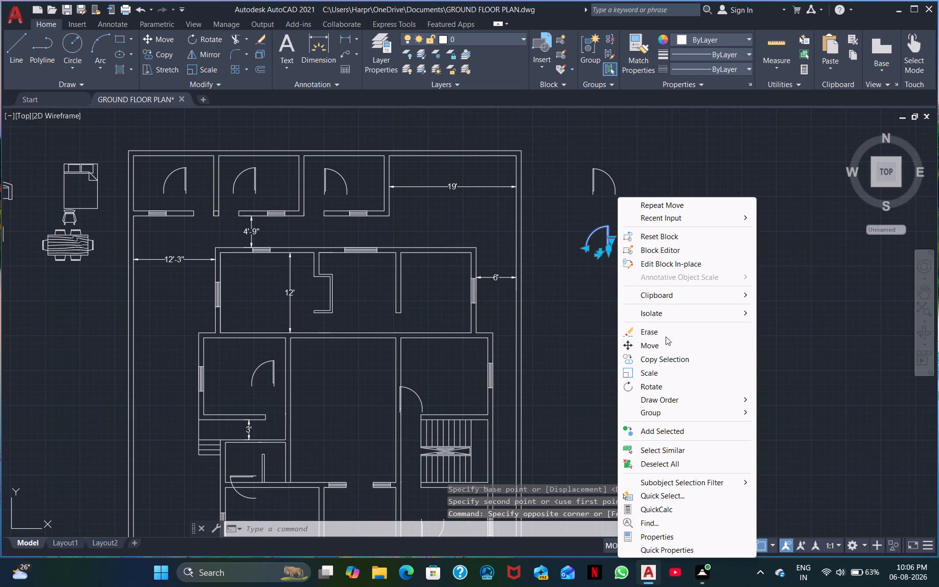
{"action": "left_click", "coordinate": [655, 342]}
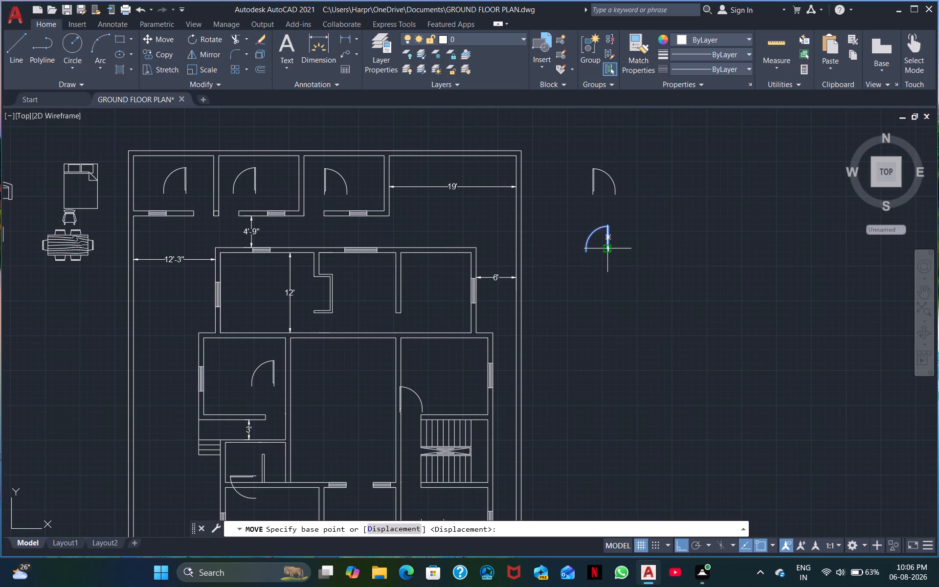
{"action": "left_click", "coordinate": [606, 250]}
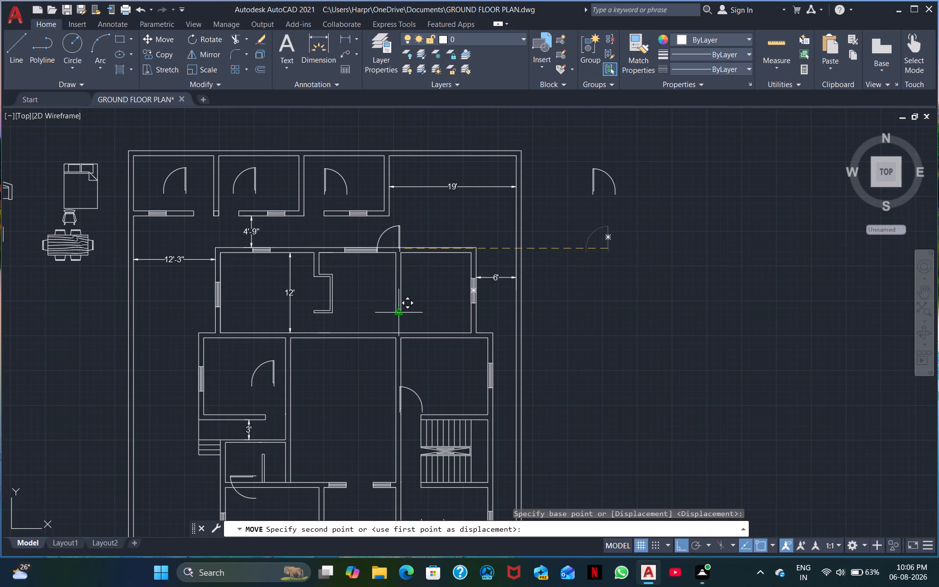
{"action": "left_click", "coordinate": [420, 317]}
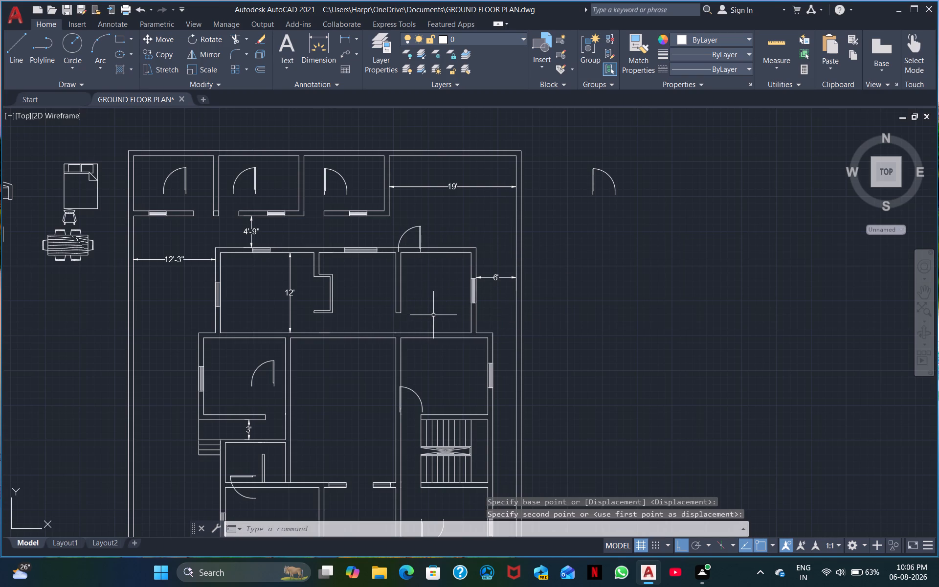
{"action": "left_click", "coordinate": [426, 235]}
{"action": "left_click", "coordinate": [409, 233]}
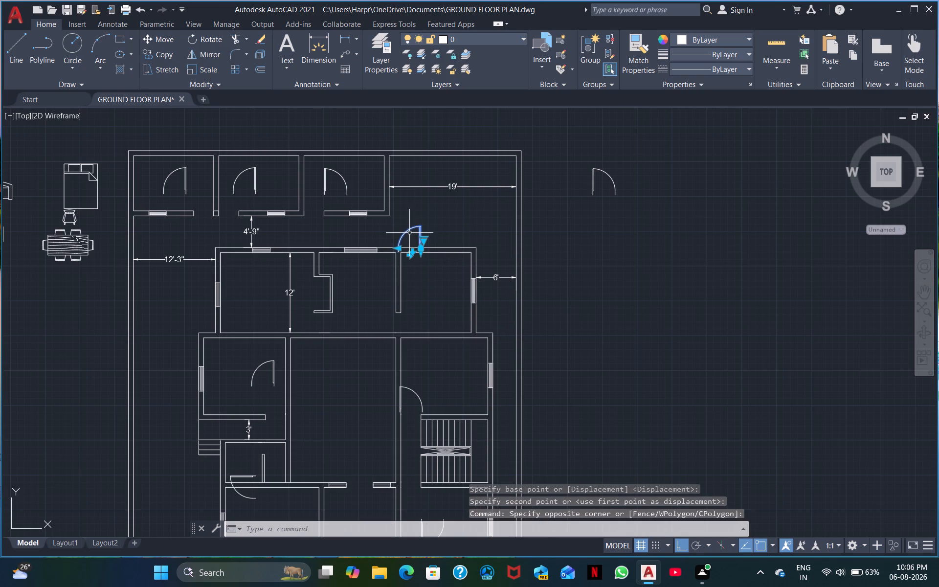
{"action": "right_click", "coordinate": [409, 233]}
{"action": "left_click", "coordinate": [454, 345]}
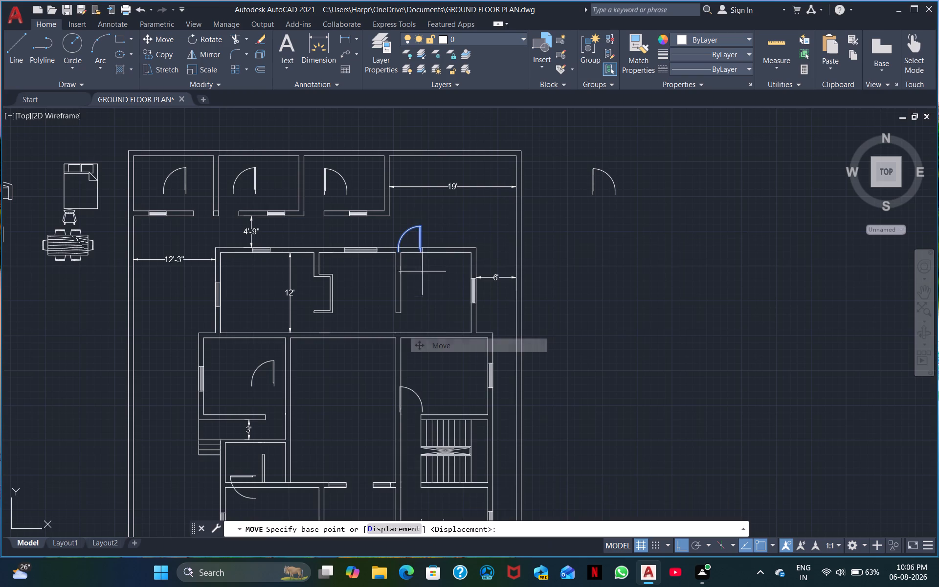
{"action": "left_click", "coordinate": [420, 236]}
{"action": "left_click", "coordinate": [430, 297]}
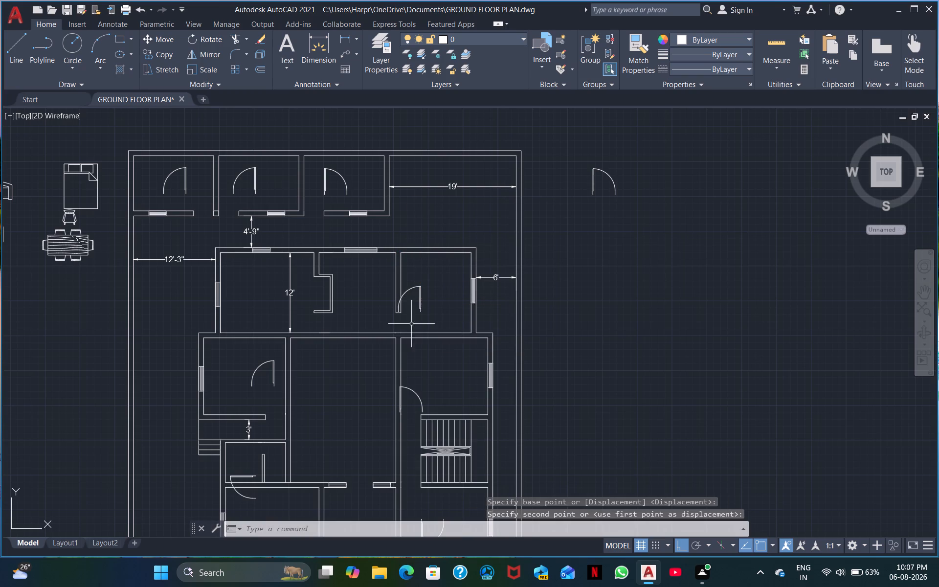
Try to move the remaining loose door to the opening below the stepped partition in the rear part of the house.
{"action": "left_click_drag", "start_coordinate": [638, 212], "coordinate": [616, 208]}
{"action": "left_click", "coordinate": [586, 173]}
{"action": "right_click", "coordinate": [602, 188]}
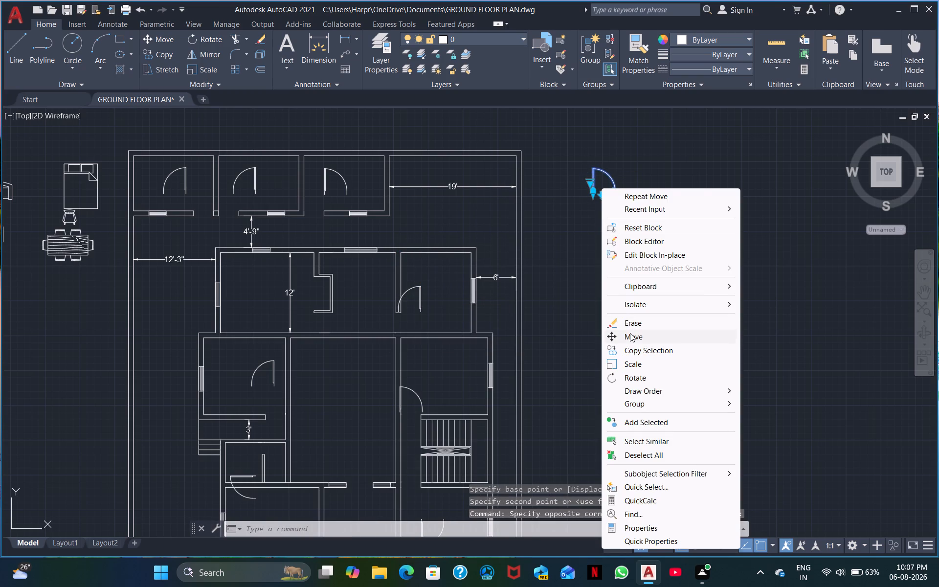
{"action": "left_click", "coordinate": [630, 334]}
{"action": "left_click", "coordinate": [598, 192]}
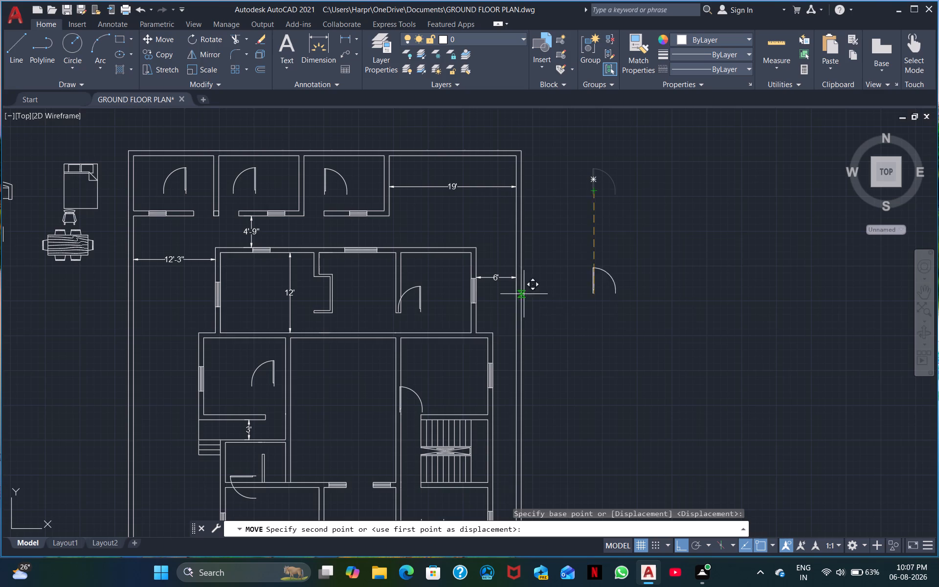
{"action": "left_click", "coordinate": [323, 325]}
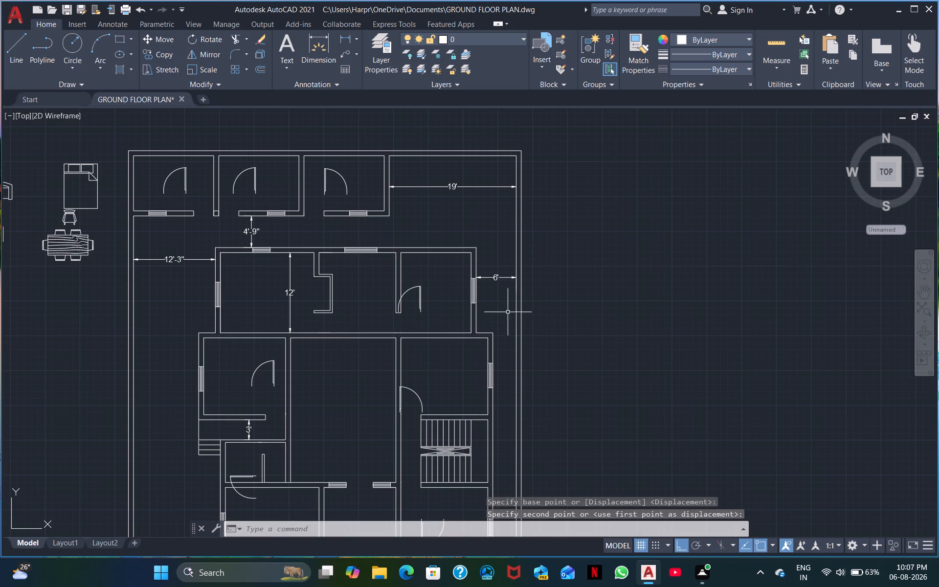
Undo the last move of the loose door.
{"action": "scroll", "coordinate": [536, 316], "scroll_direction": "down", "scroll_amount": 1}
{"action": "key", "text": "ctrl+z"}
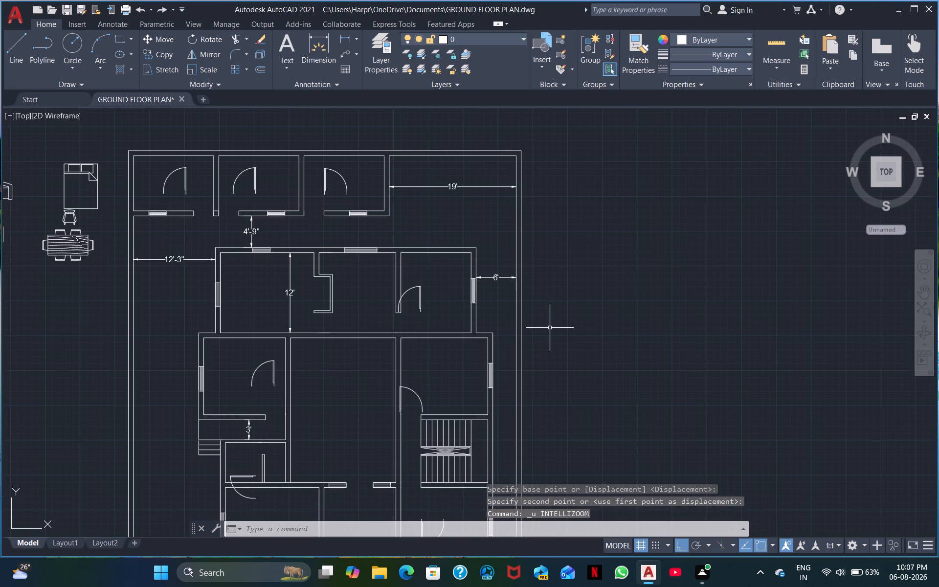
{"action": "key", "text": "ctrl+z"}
Move the loose door outside the plan by its hinge end into the rear-left room, near the foot of the 12' dimension, with Ortho off.
{"action": "left_click_drag", "start_coordinate": [635, 266], "coordinate": [620, 233]}
{"action": "left_click", "coordinate": [572, 152]}
{"action": "right_click", "coordinate": [579, 173]}
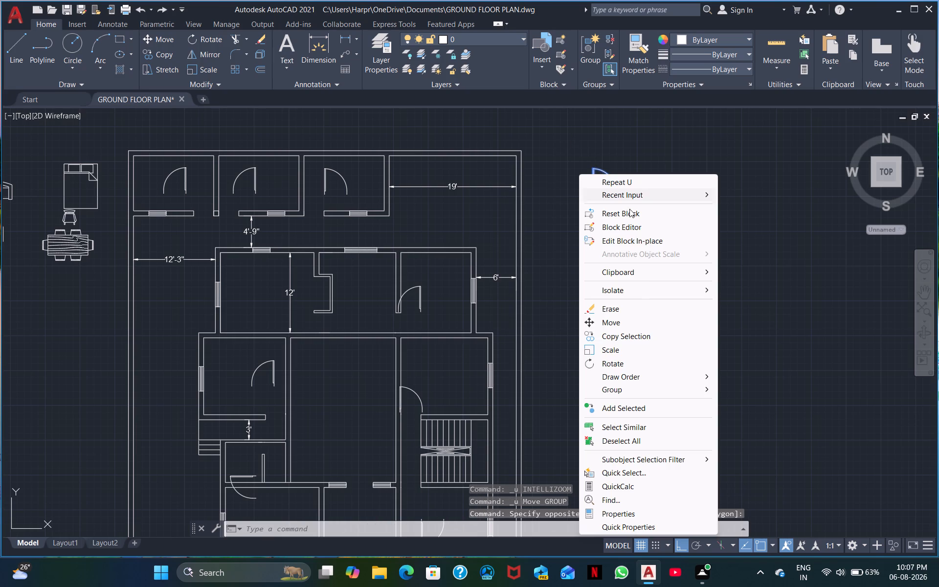
{"action": "left_click", "coordinate": [619, 321]}
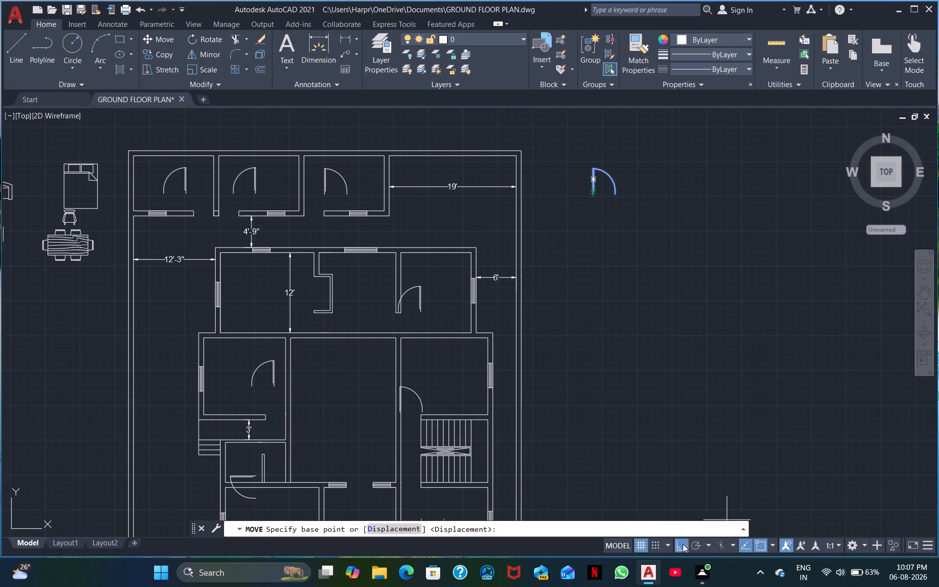
{"action": "left_click", "coordinate": [683, 544]}
{"action": "left_click", "coordinate": [597, 193]}
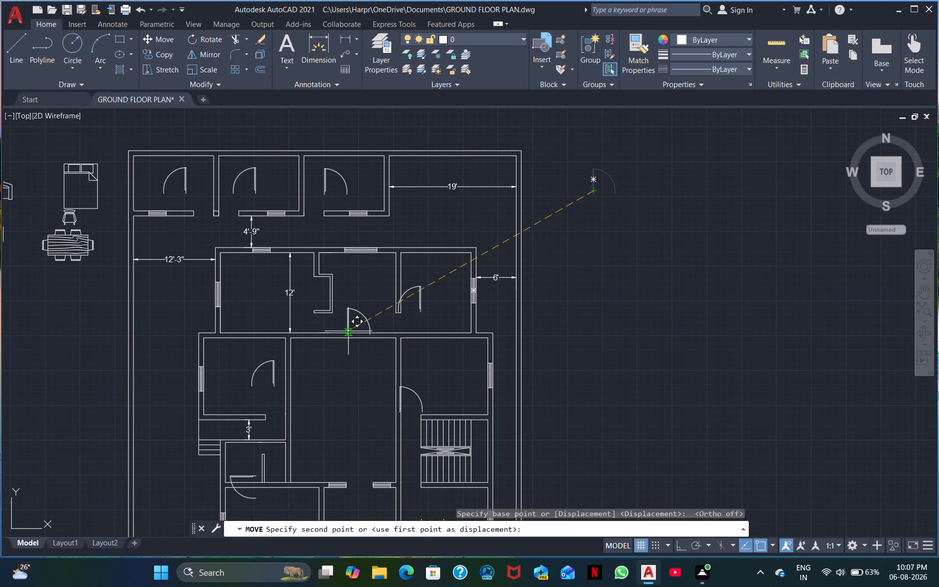
{"action": "left_click", "coordinate": [295, 322]}
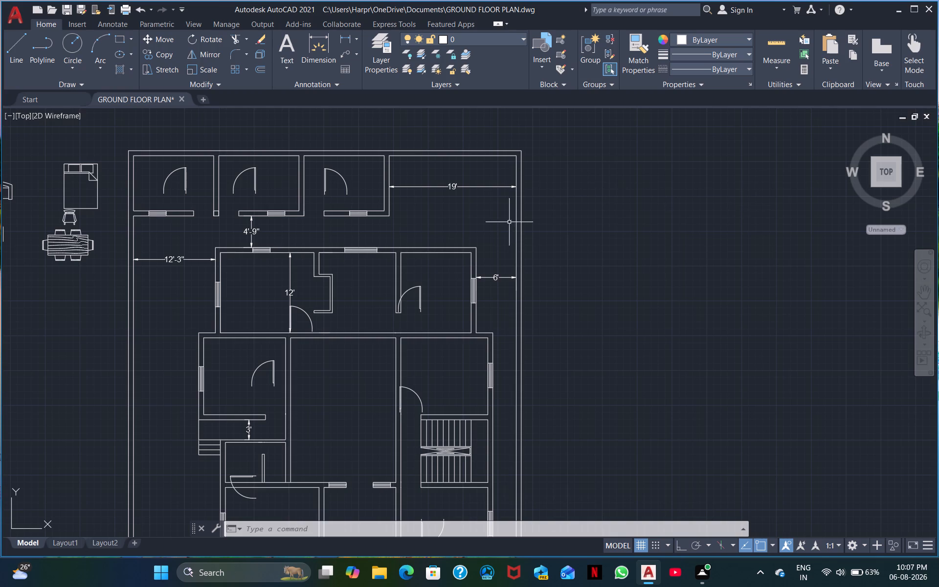
Rotate the door block beside the 12' dimension by 90° about its hinge end, with Ortho on.
{"action": "left_click", "coordinate": [312, 325]}
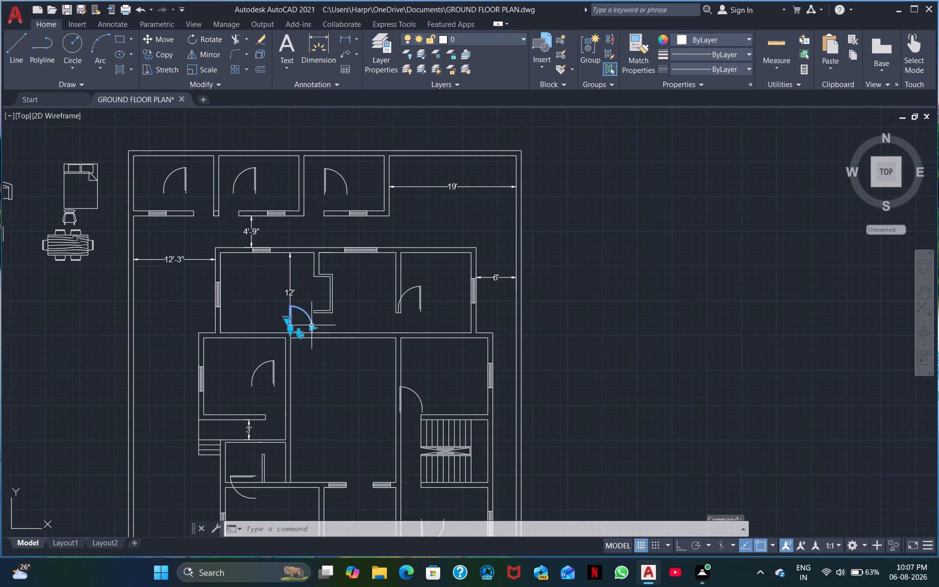
{"action": "right_click", "coordinate": [348, 328]}
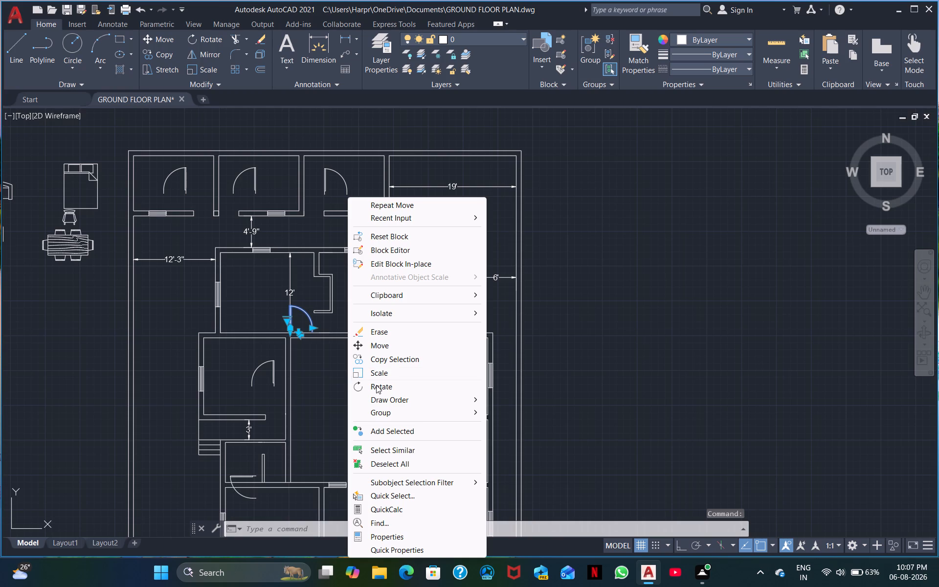
{"action": "left_click", "coordinate": [376, 385]}
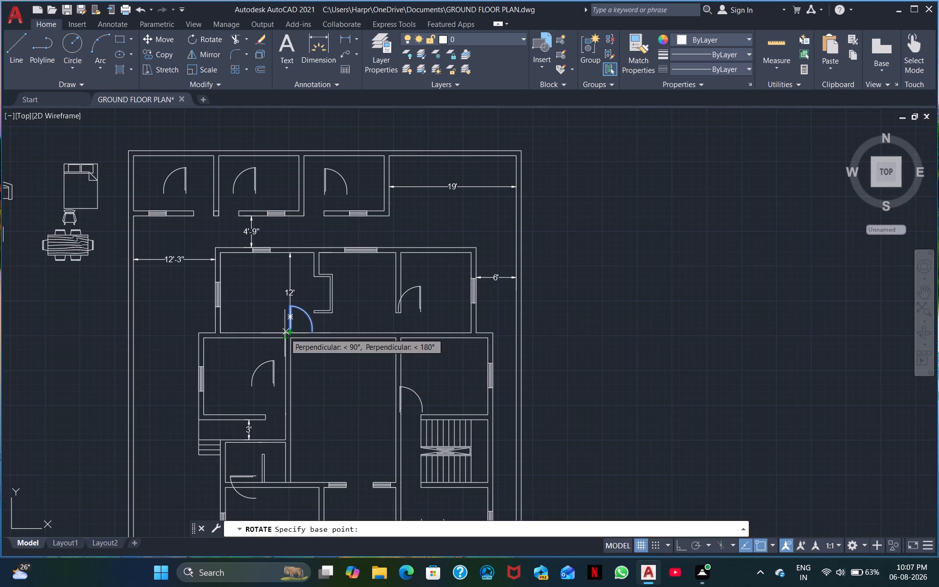
{"action": "scroll", "coordinate": [285, 333], "scroll_direction": "up", "scroll_amount": 4}
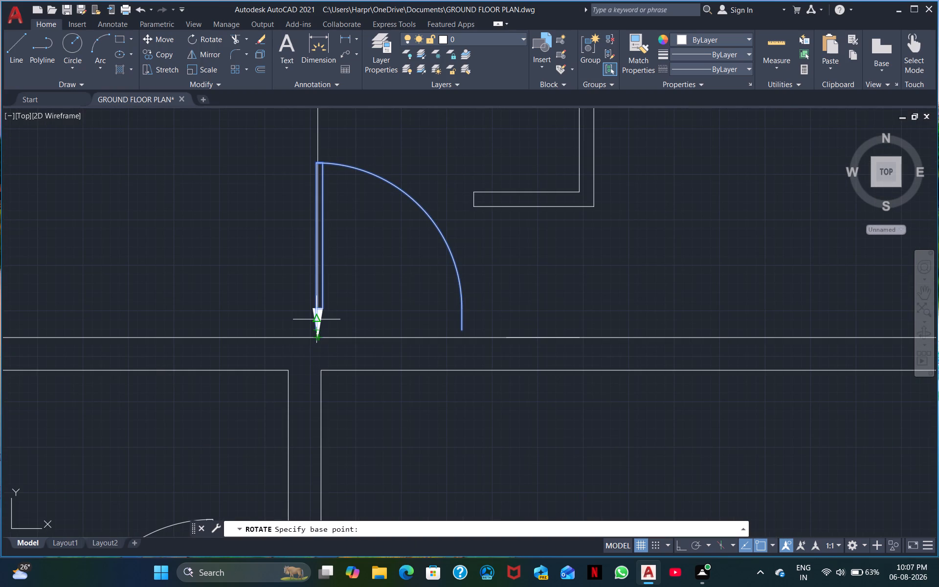
{"action": "left_click", "coordinate": [315, 323]}
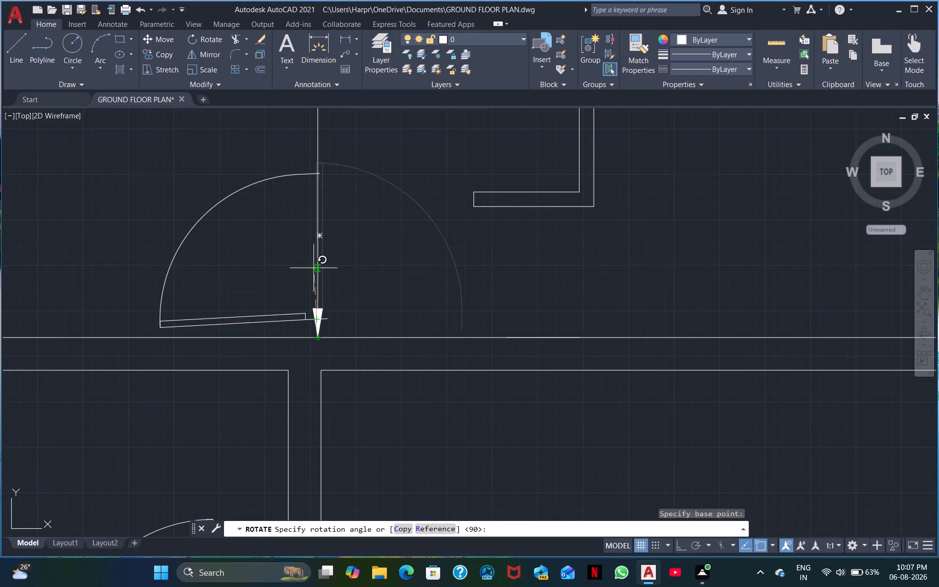
{"action": "left_click", "coordinate": [686, 545]}
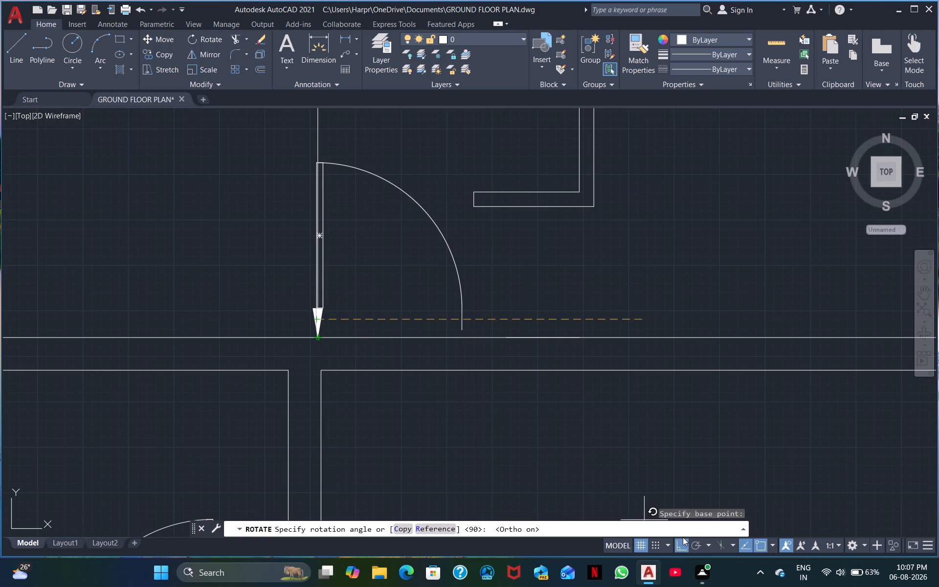
{"action": "left_click", "coordinate": [308, 247]}
Rotate the door block beside the rear-right room's partition 90° clockwise about its hinge end.
{"action": "scroll", "coordinate": [443, 248], "scroll_direction": "down", "scroll_amount": 1}
{"action": "middle_click_drag", "start_coordinate": [669, 249], "coordinate": [267, 253]}
{"action": "left_click", "coordinate": [523, 255]}
{"action": "left_click", "coordinate": [465, 175]}
{"action": "right_click", "coordinate": [465, 174]}
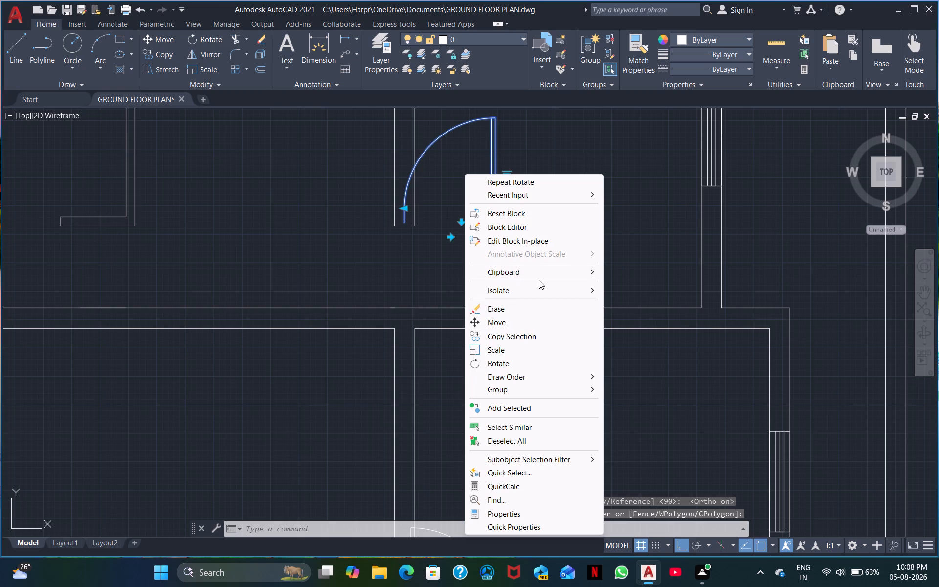
{"action": "left_click", "coordinate": [503, 363]}
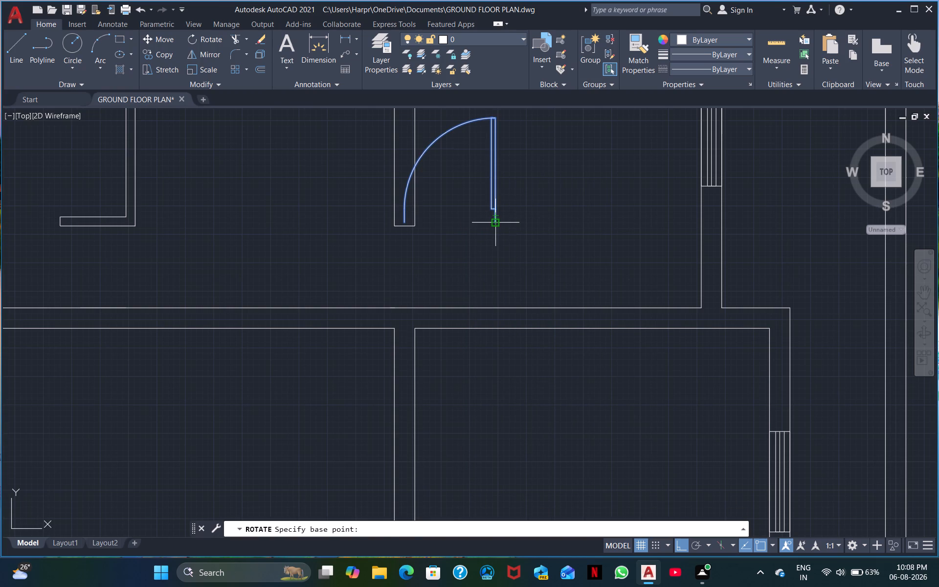
{"action": "left_click", "coordinate": [492, 226]}
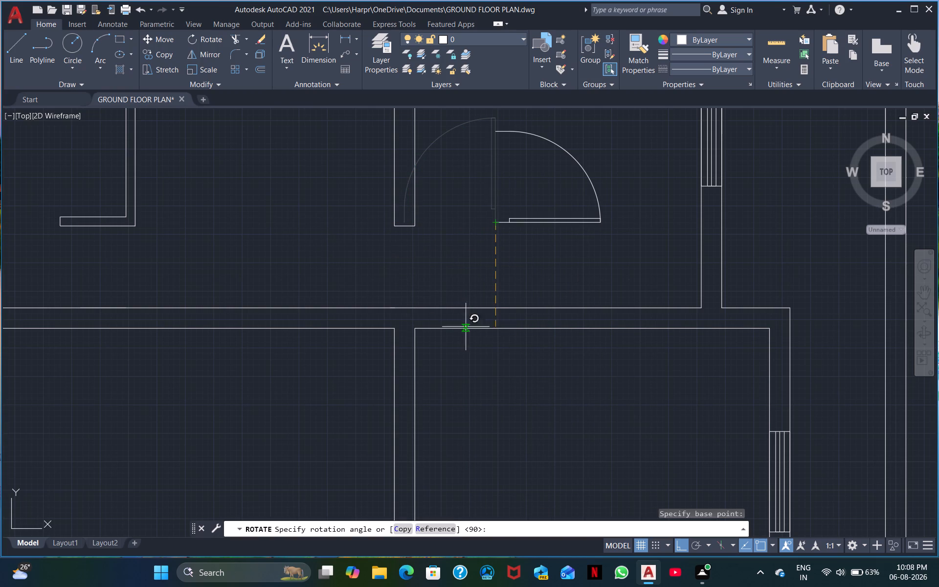
{"action": "left_click", "coordinate": [500, 362]}
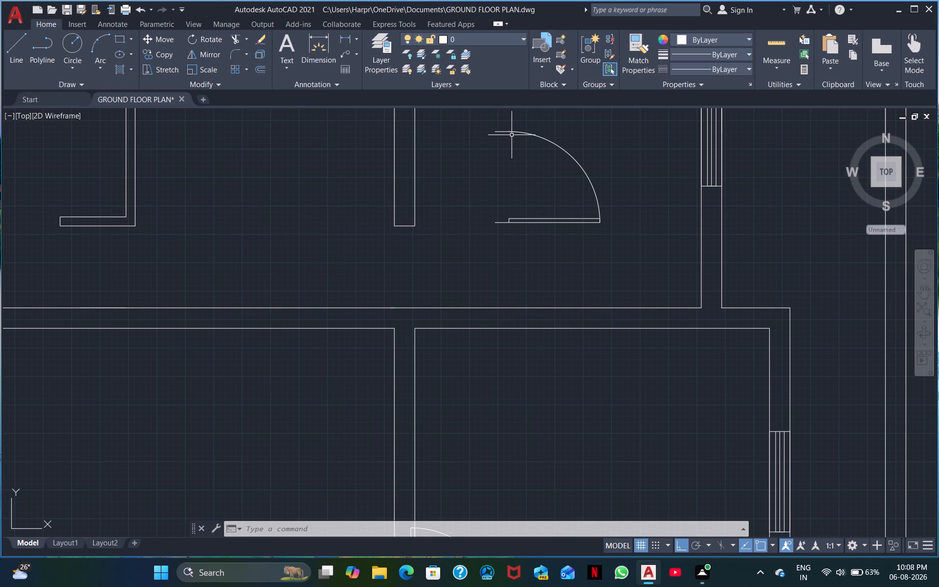
Move the rear-right room's door by its arc end to the midpoint of the partition wall's free end, with Ortho off.
{"action": "left_click", "coordinate": [495, 131]}
{"action": "right_click", "coordinate": [514, 138]}
{"action": "left_click", "coordinate": [559, 289]}
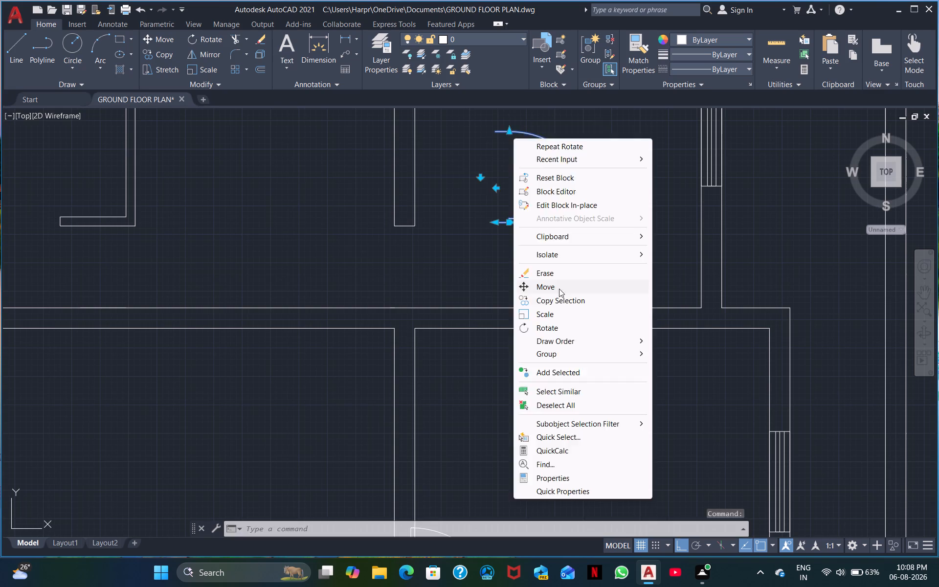
{"action": "left_click", "coordinate": [496, 128]}
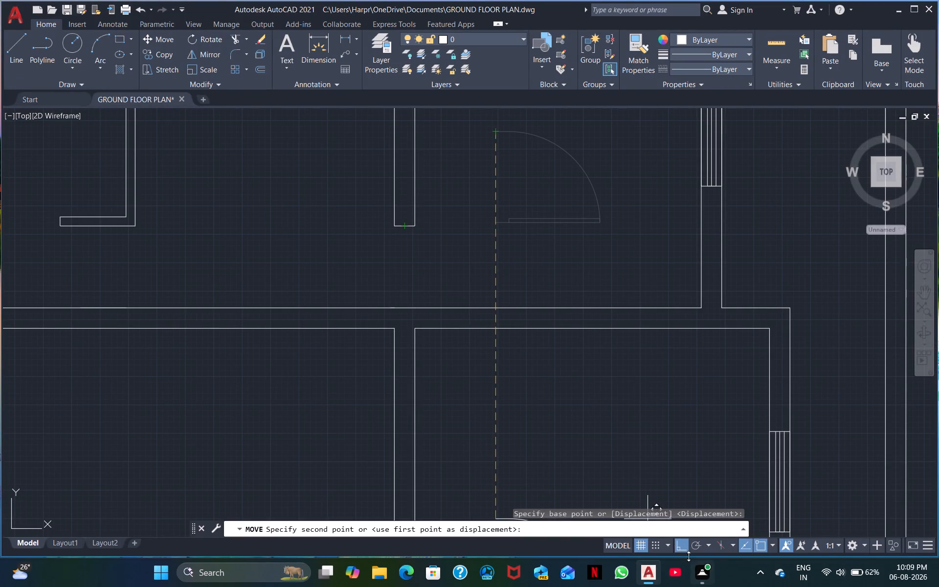
{"action": "left_click", "coordinate": [678, 549]}
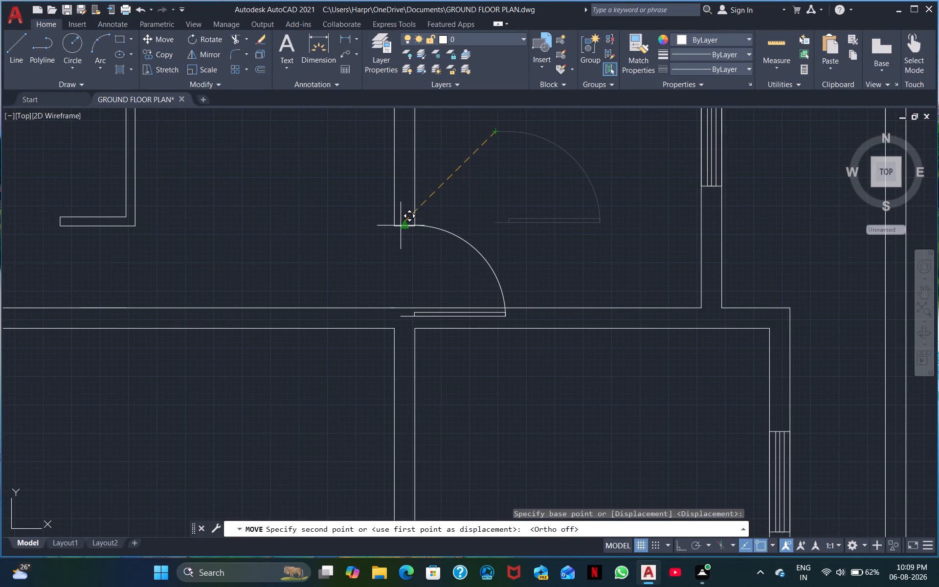
{"action": "left_click", "coordinate": [401, 226]}
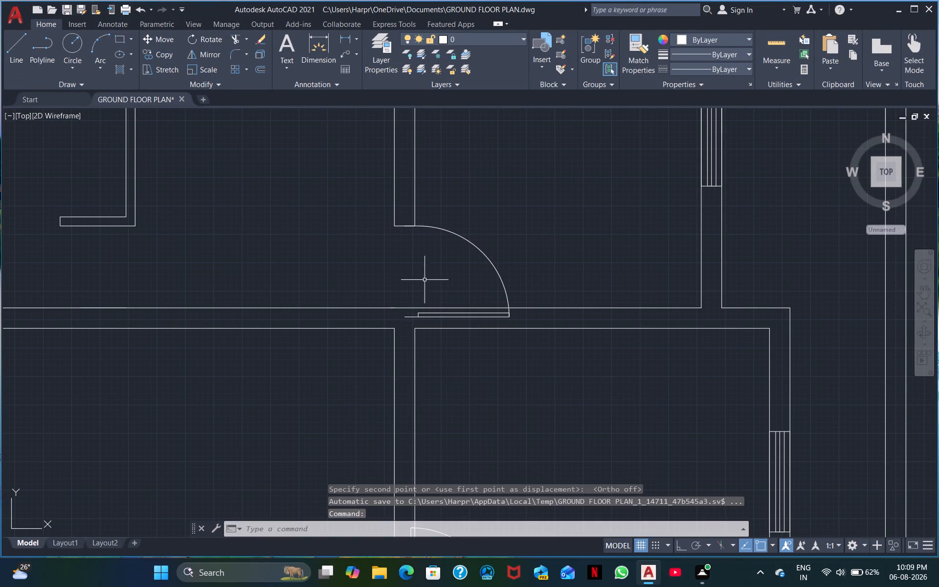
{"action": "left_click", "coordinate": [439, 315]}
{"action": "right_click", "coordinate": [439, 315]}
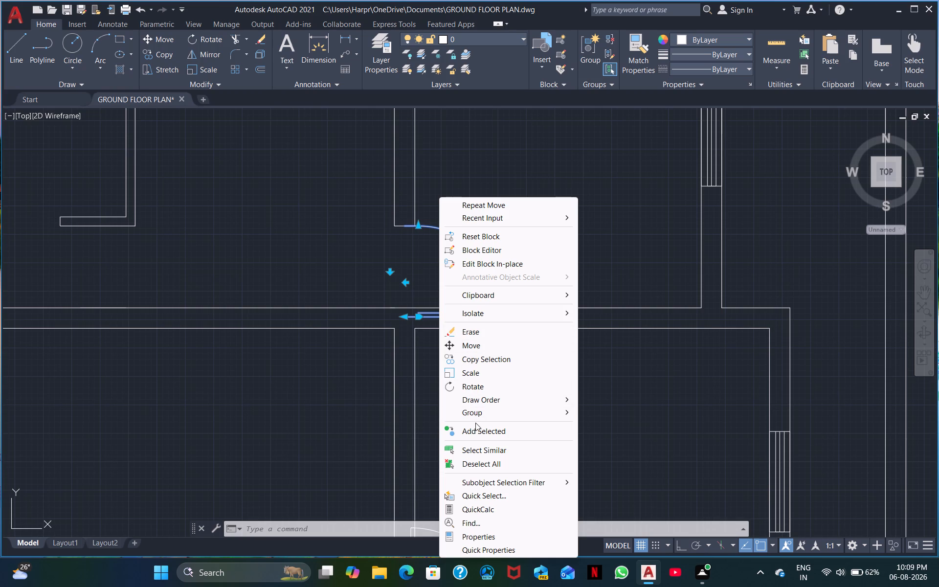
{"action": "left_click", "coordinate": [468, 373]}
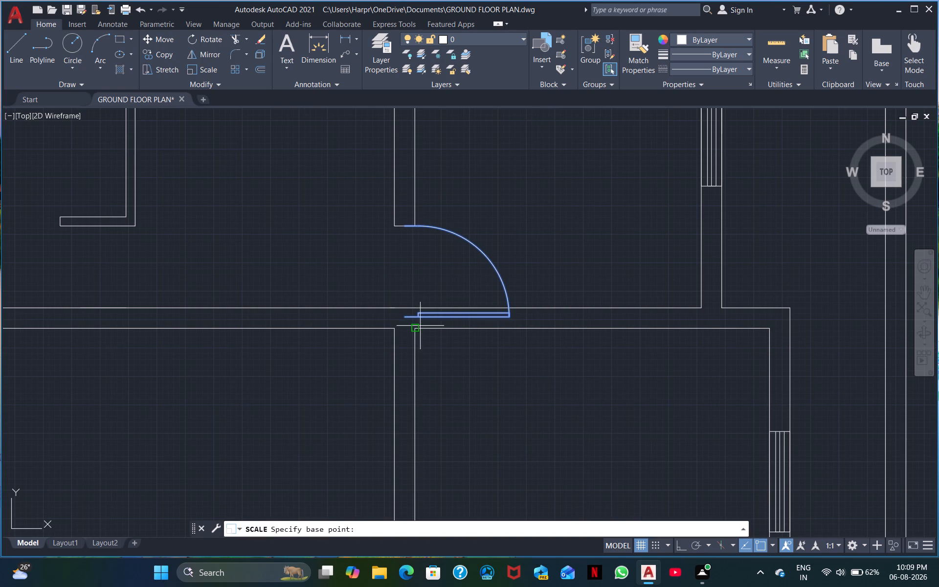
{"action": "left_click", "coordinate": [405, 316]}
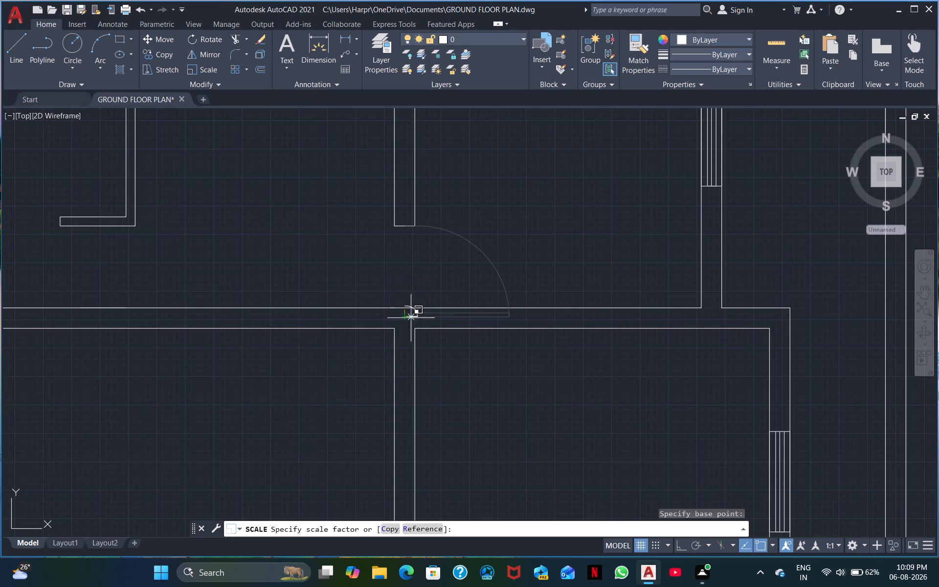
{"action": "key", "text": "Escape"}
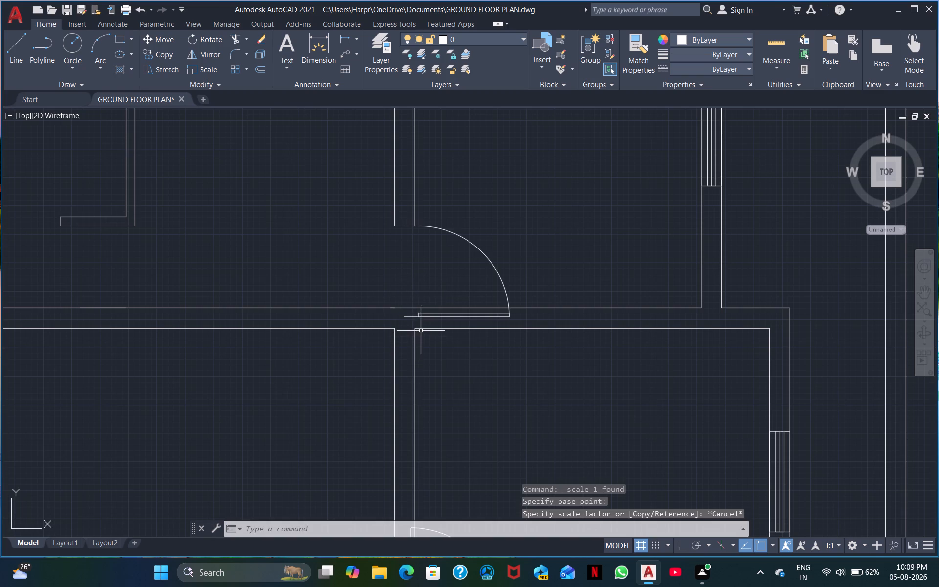
Scale the rear-right room's door down from its arc end at the partition so it fits the opening above the cross wall.
{"action": "left_click", "coordinate": [430, 228]}
{"action": "right_click", "coordinate": [419, 277]}
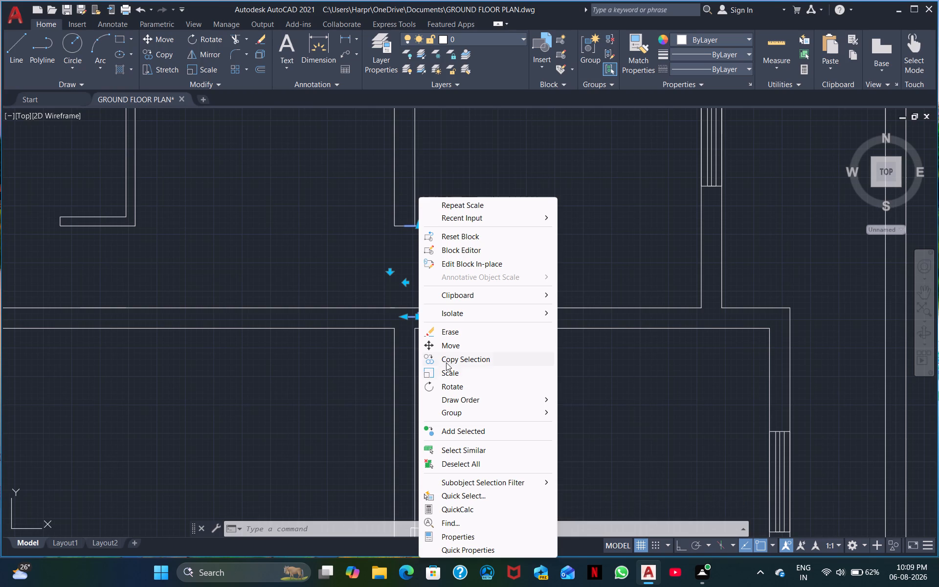
{"action": "left_click", "coordinate": [446, 372]}
{"action": "left_click", "coordinate": [400, 227]}
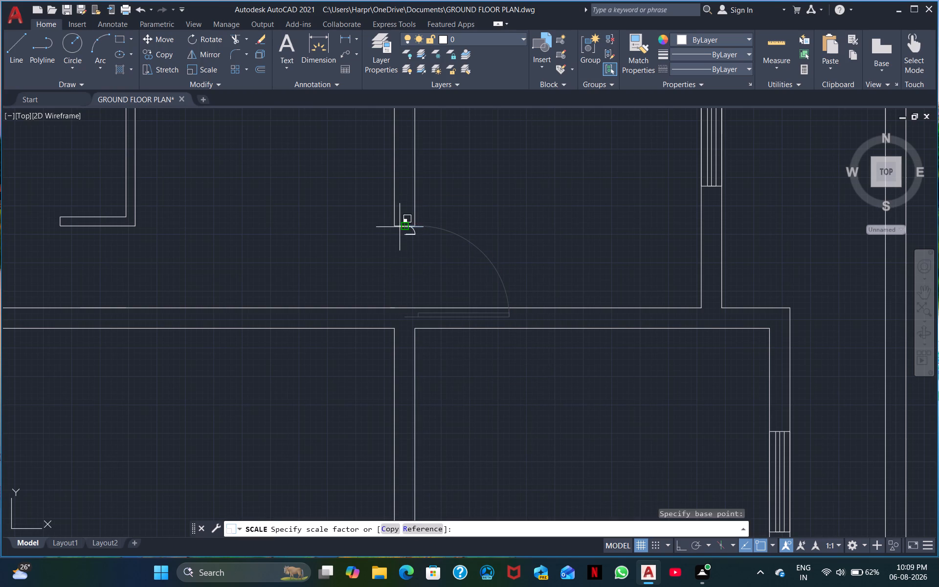
{"action": "left_click", "coordinate": [416, 271]}
Move the door beside the 12' dimension to the opening below the stepped partition, with its leaf along the cross wall.
{"action": "scroll", "coordinate": [446, 270], "scroll_direction": "down", "scroll_amount": 1}
{"action": "middle_click_drag", "start_coordinate": [354, 244], "coordinate": [426, 263]}
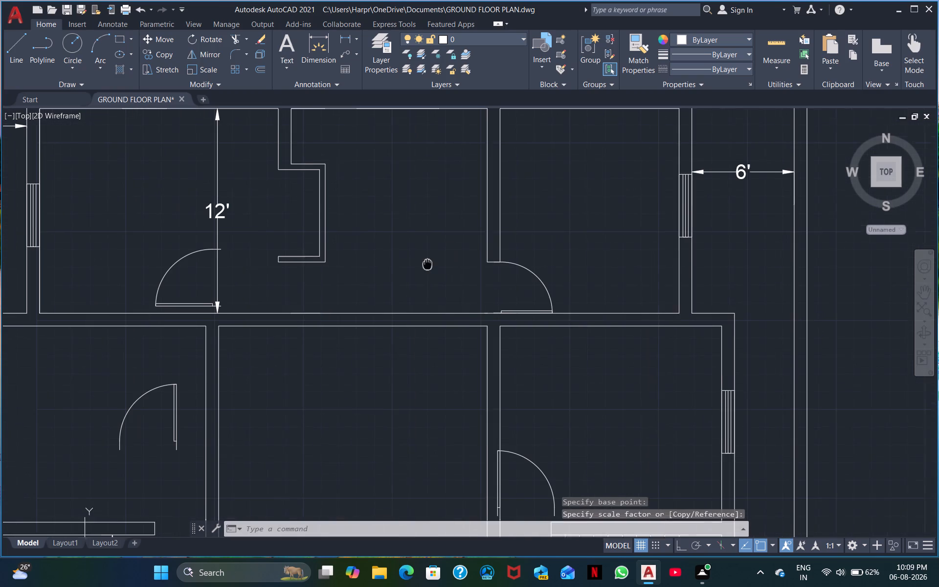
{"action": "middle_click_drag", "start_coordinate": [426, 263], "coordinate": [430, 264]}
{"action": "middle_click_drag", "start_coordinate": [365, 283], "coordinate": [407, 282]}
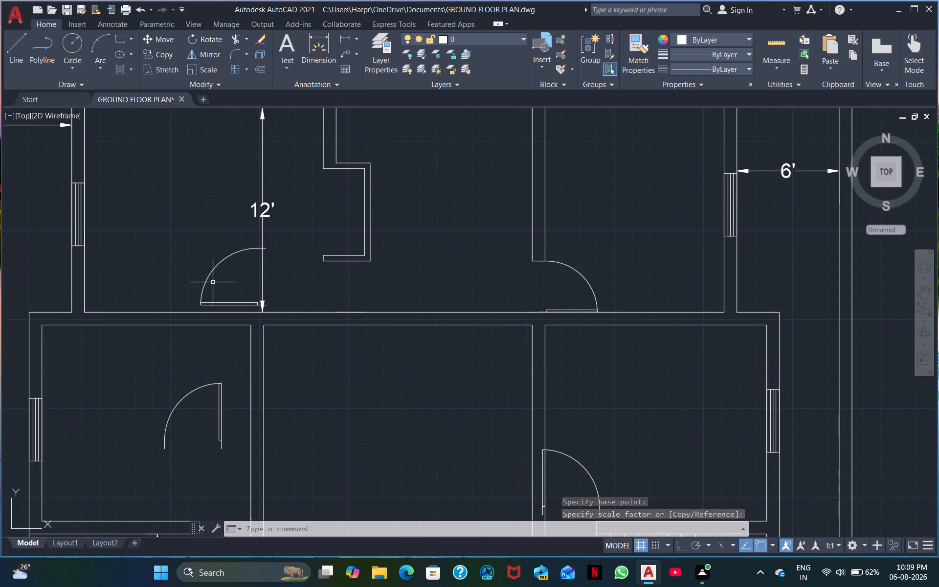
{"action": "left_click", "coordinate": [230, 304]}
{"action": "right_click", "coordinate": [230, 303]}
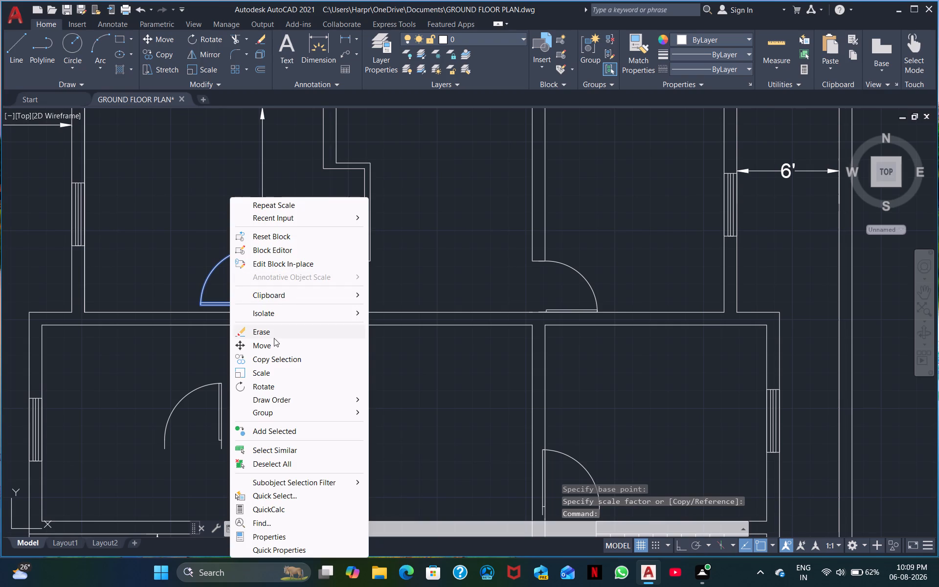
{"action": "left_click", "coordinate": [269, 342]}
{"action": "left_click", "coordinate": [240, 306]}
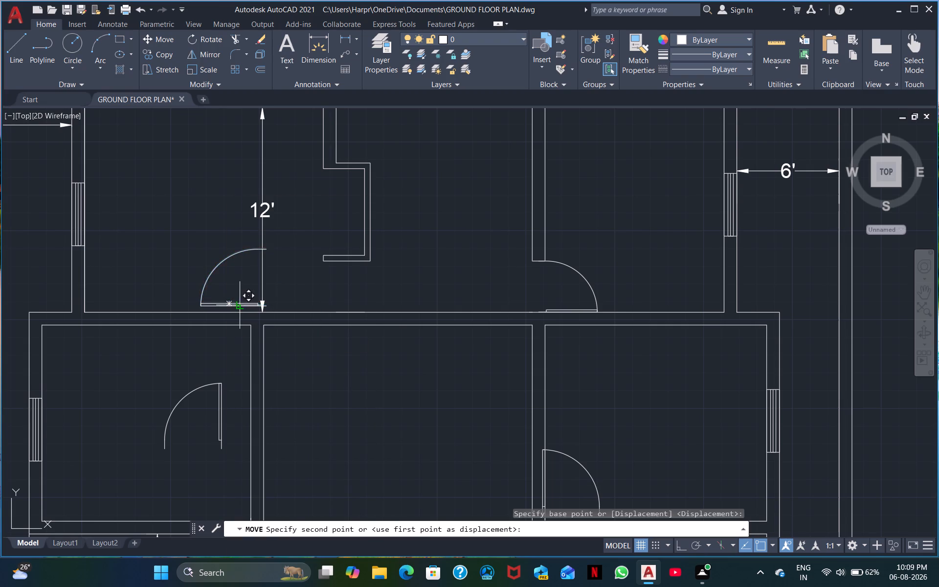
{"action": "left_click", "coordinate": [333, 314]}
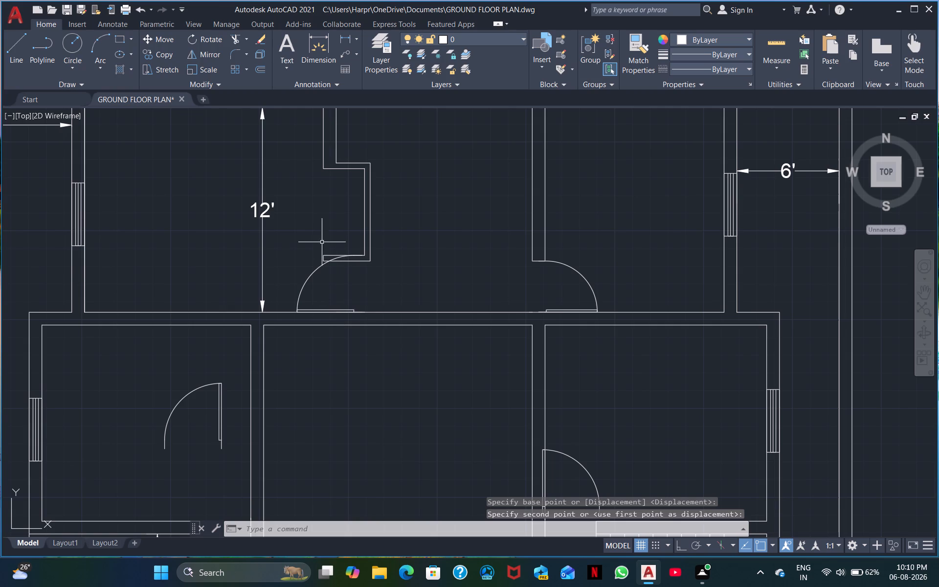
{"action": "right_click", "coordinate": [296, 251]}
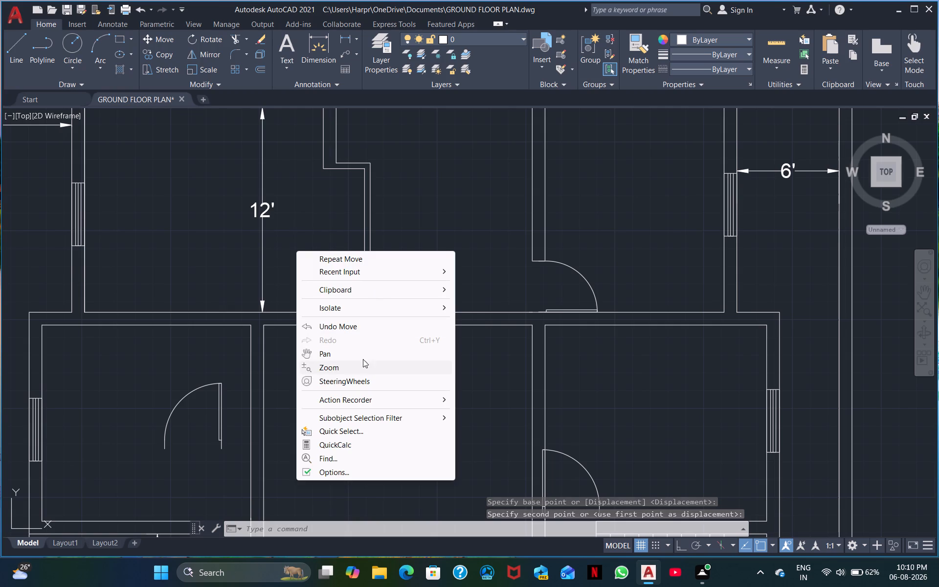
{"action": "left_click", "coordinate": [478, 213]}
{"action": "left_click", "coordinate": [429, 242]}
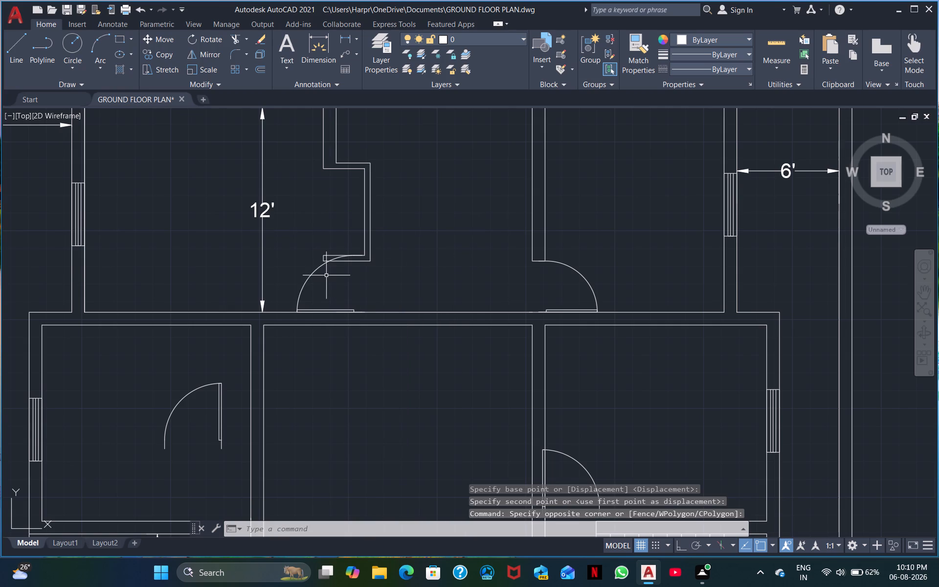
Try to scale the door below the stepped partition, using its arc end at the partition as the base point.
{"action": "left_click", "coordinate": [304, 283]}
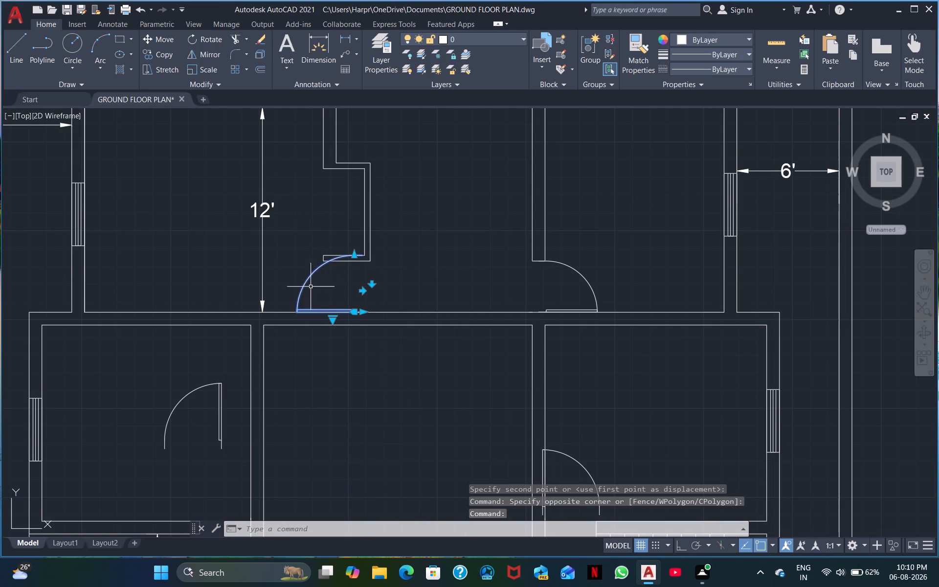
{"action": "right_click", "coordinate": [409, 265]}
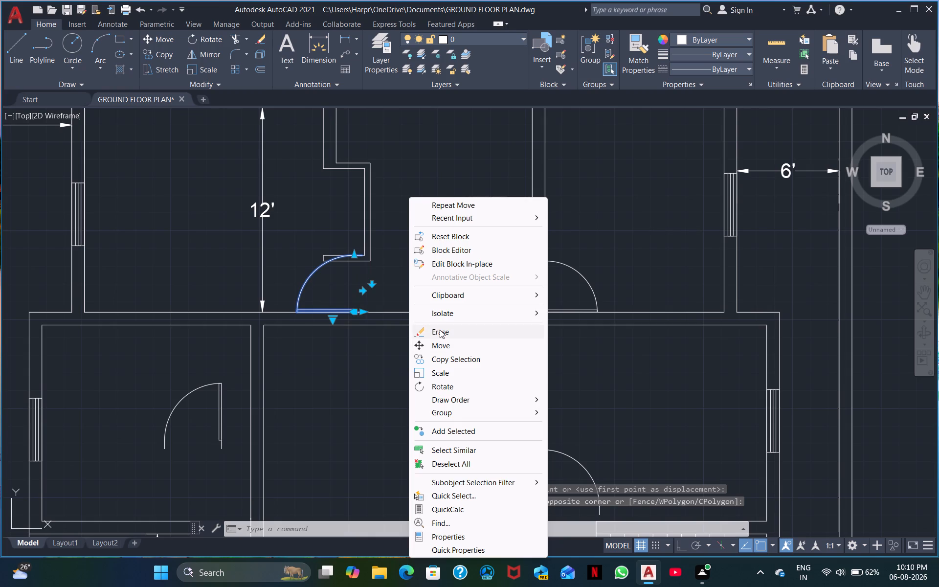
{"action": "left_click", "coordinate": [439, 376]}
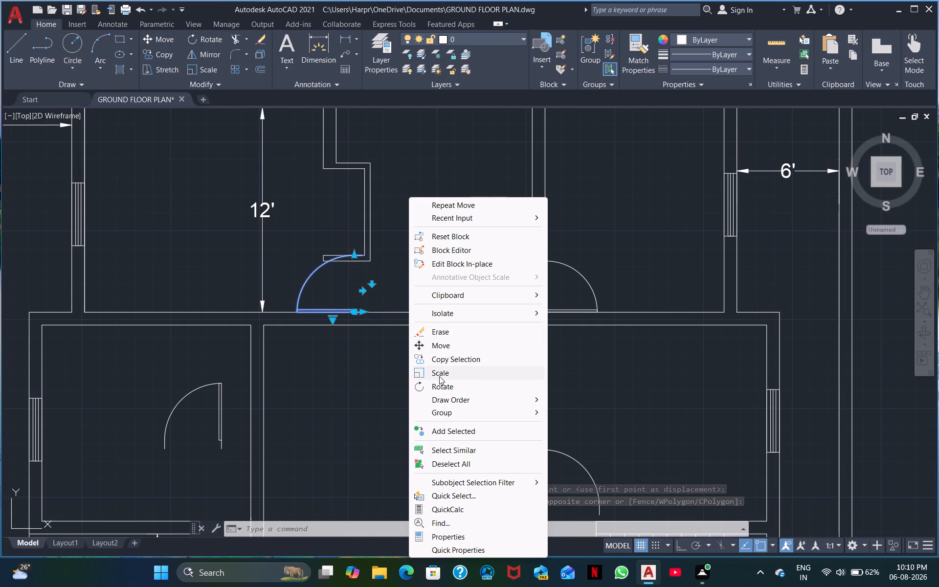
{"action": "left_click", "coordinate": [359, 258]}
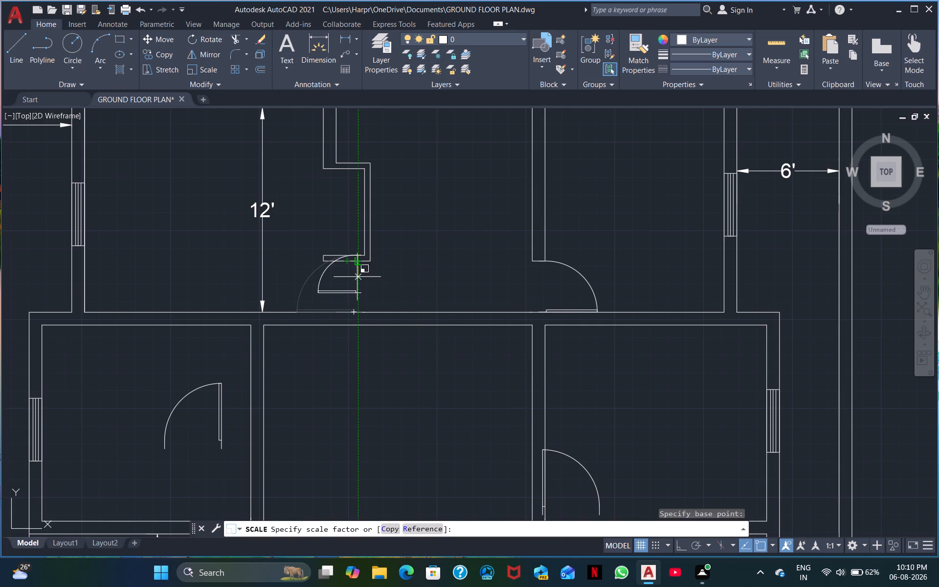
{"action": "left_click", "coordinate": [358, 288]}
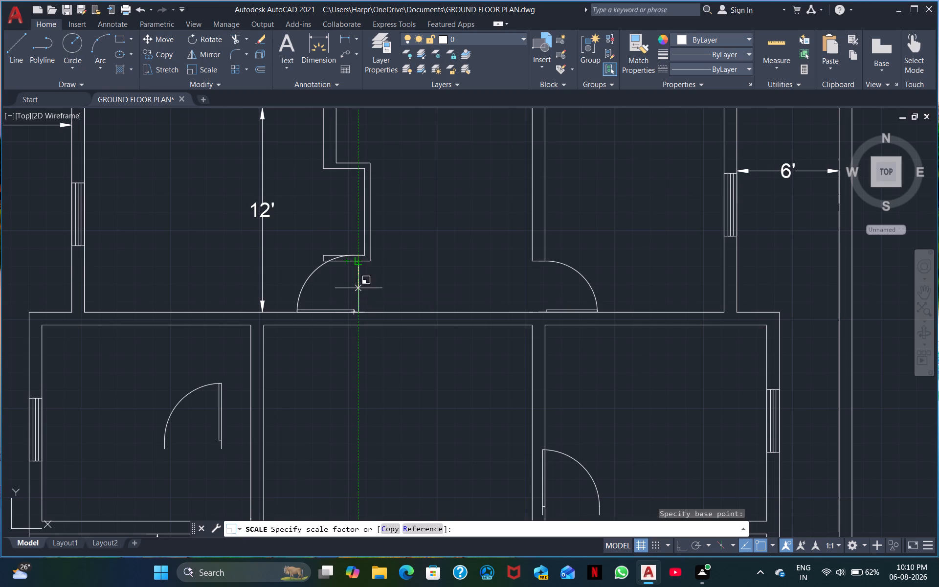
Scale the door below the stepped partition down from its hinge end on the cross wall so its arc meets the partition's lower edge.
{"action": "scroll", "coordinate": [392, 290], "scroll_direction": "up", "scroll_amount": 1}
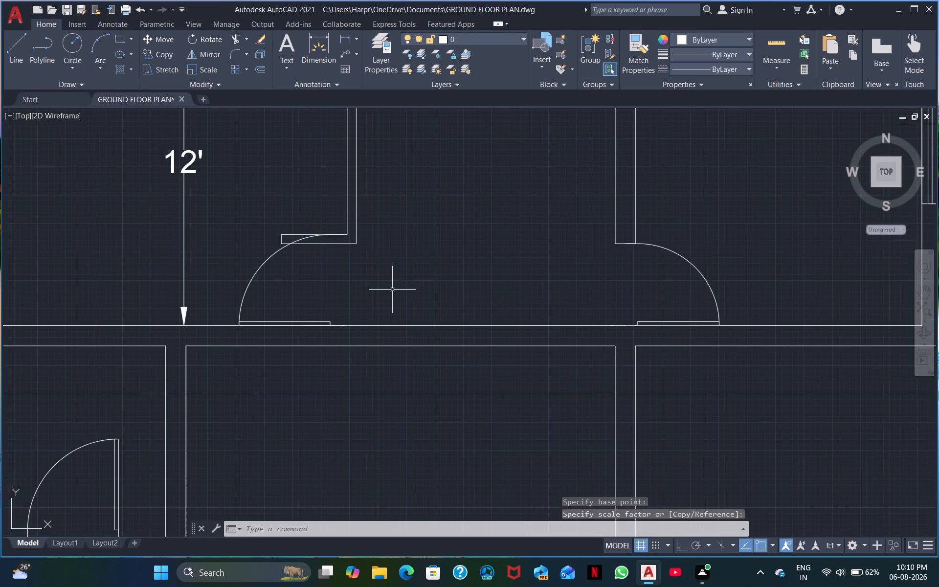
{"action": "scroll", "coordinate": [392, 290], "scroll_direction": "up", "scroll_amount": 1}
{"action": "right_click", "coordinate": [393, 288]}
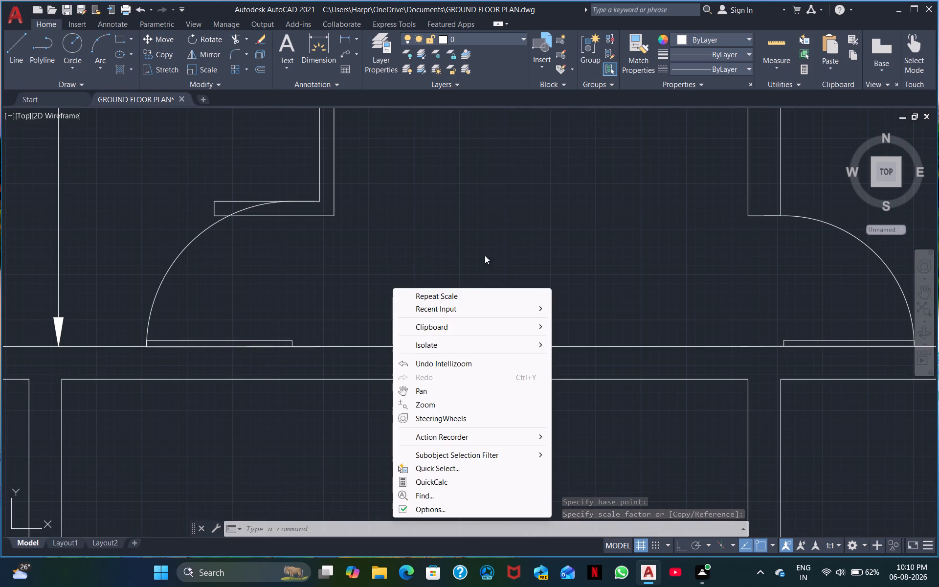
{"action": "left_click", "coordinate": [495, 236]}
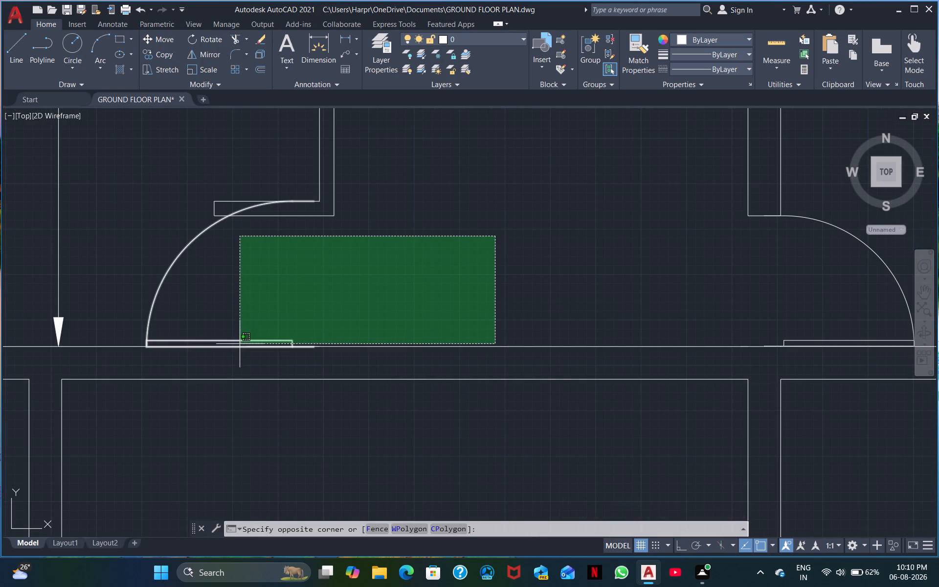
{"action": "left_click", "coordinate": [330, 309]}
{"action": "left_click", "coordinate": [264, 342]}
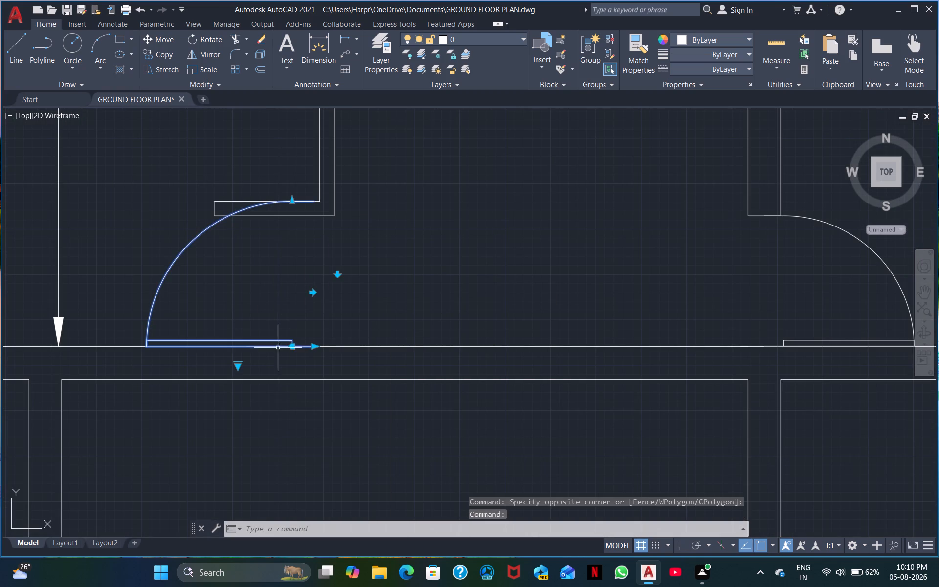
{"action": "right_click", "coordinate": [312, 337]}
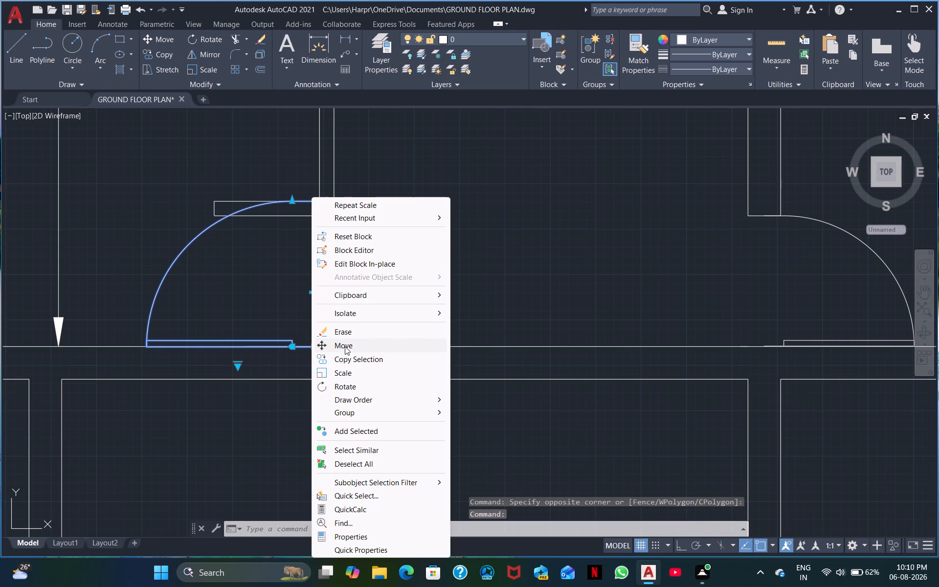
{"action": "left_click", "coordinate": [343, 374]}
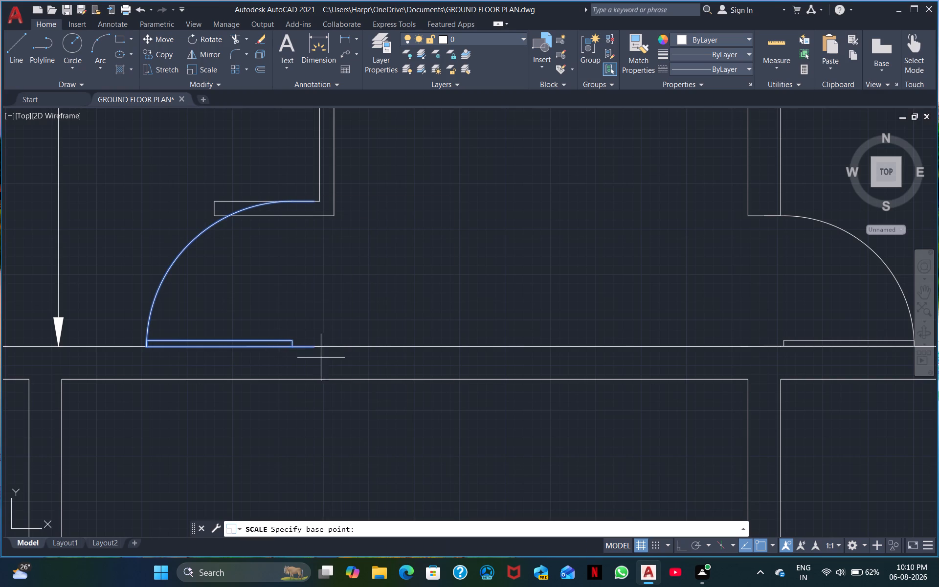
{"action": "left_click", "coordinate": [311, 349]}
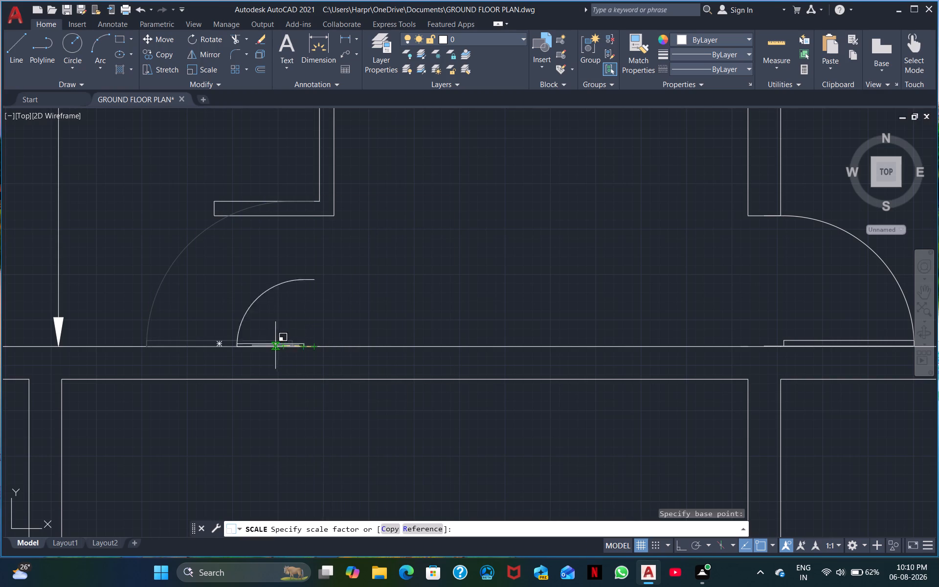
{"action": "left_click", "coordinate": [241, 330]}
Move the door in the small room beside the 19' dimension by its arc end into the opening, with its hinge at the partition's lower corner.
{"action": "scroll", "coordinate": [358, 321], "scroll_direction": "down", "scroll_amount": 1}
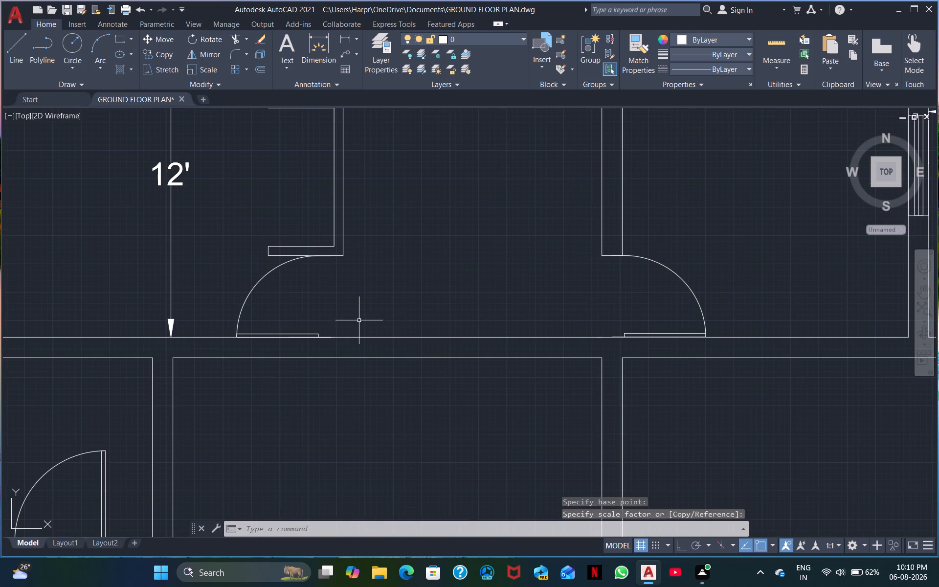
{"action": "middle_click_drag", "start_coordinate": [403, 295], "coordinate": [404, 307]}
{"action": "middle_click_drag", "start_coordinate": [445, 271], "coordinate": [451, 428]}
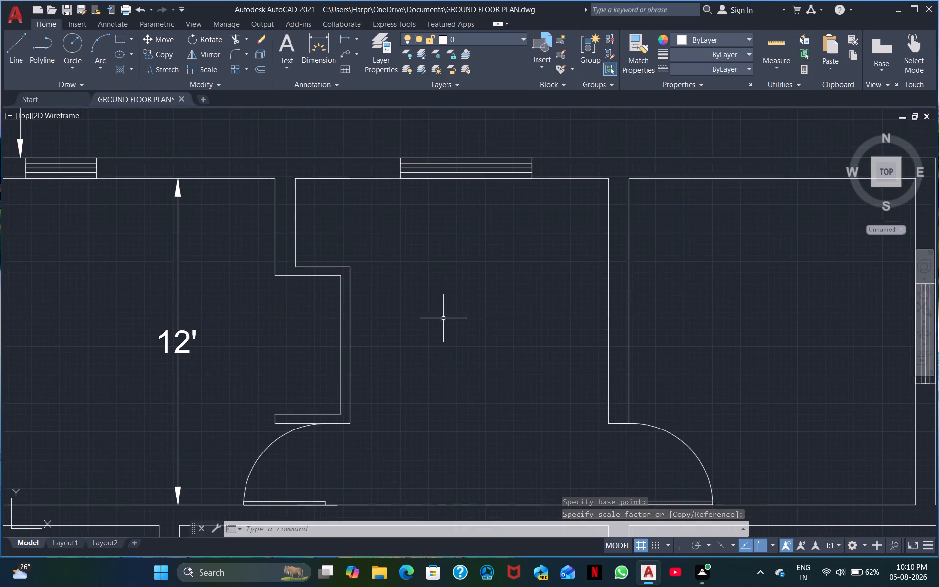
{"action": "middle_click_drag", "start_coordinate": [443, 315], "coordinate": [454, 466]}
{"action": "scroll", "coordinate": [409, 358], "scroll_direction": "down", "scroll_amount": 1}
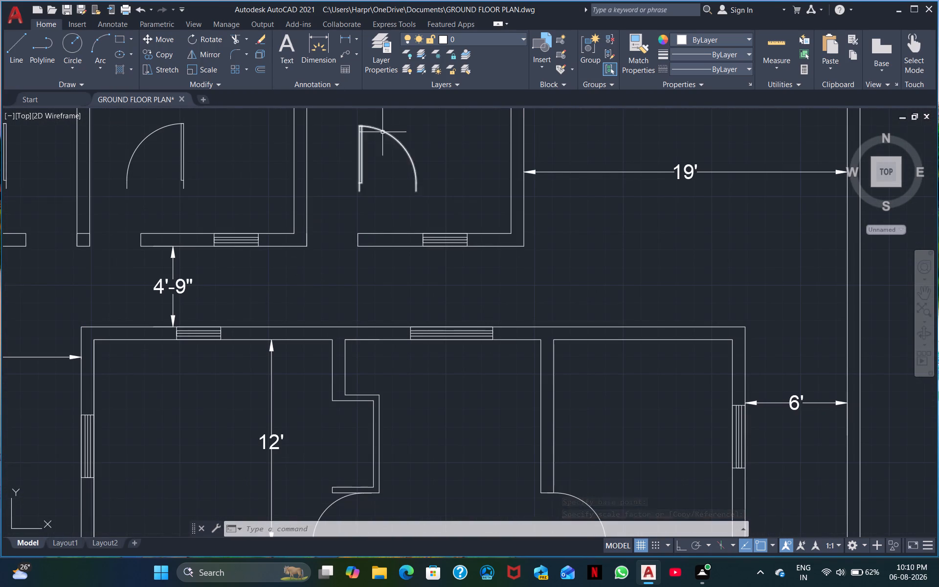
{"action": "left_click_drag", "start_coordinate": [421, 191], "coordinate": [405, 188]}
{"action": "left_click_drag", "start_coordinate": [395, 185], "coordinate": [391, 184]}
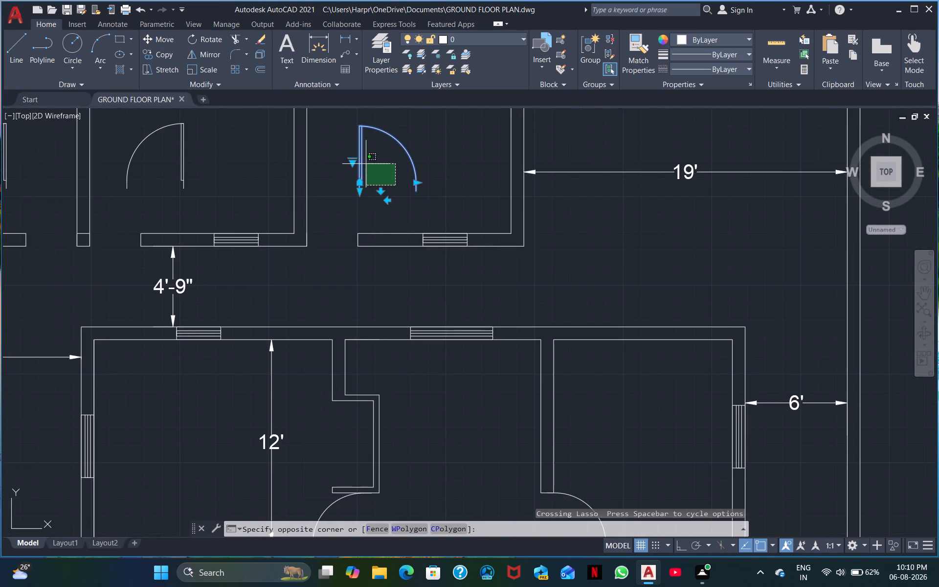
{"action": "left_click", "coordinate": [434, 143]}
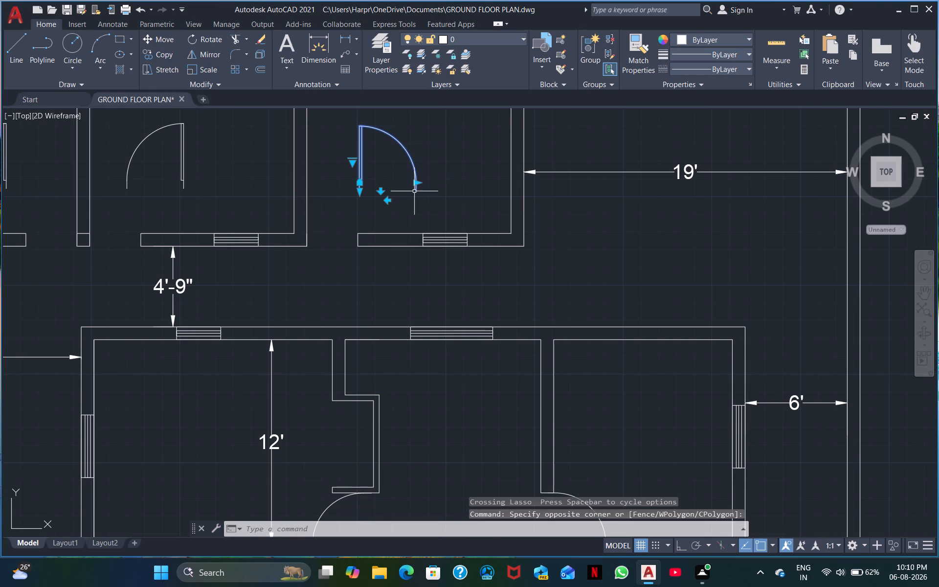
{"action": "right_click", "coordinate": [417, 190]}
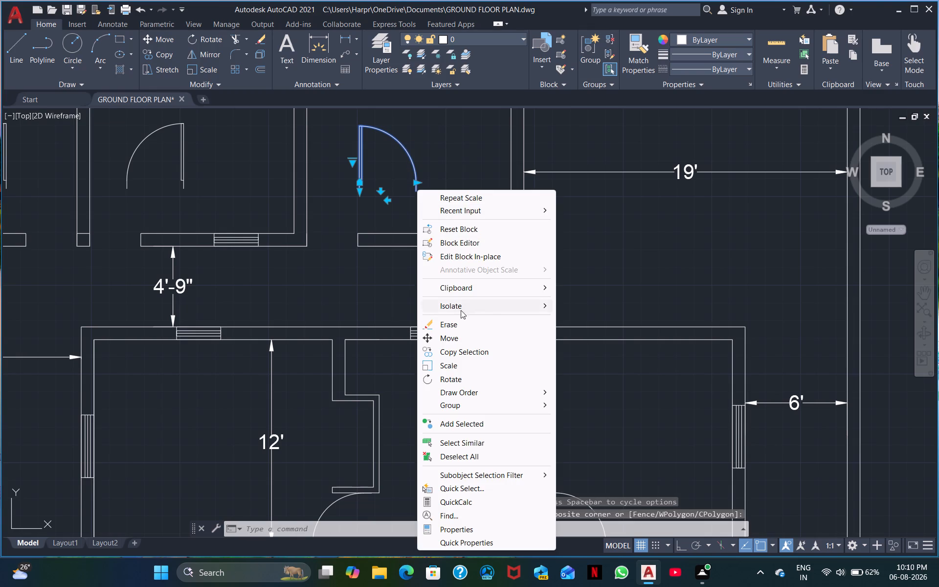
{"action": "left_click", "coordinate": [462, 339]}
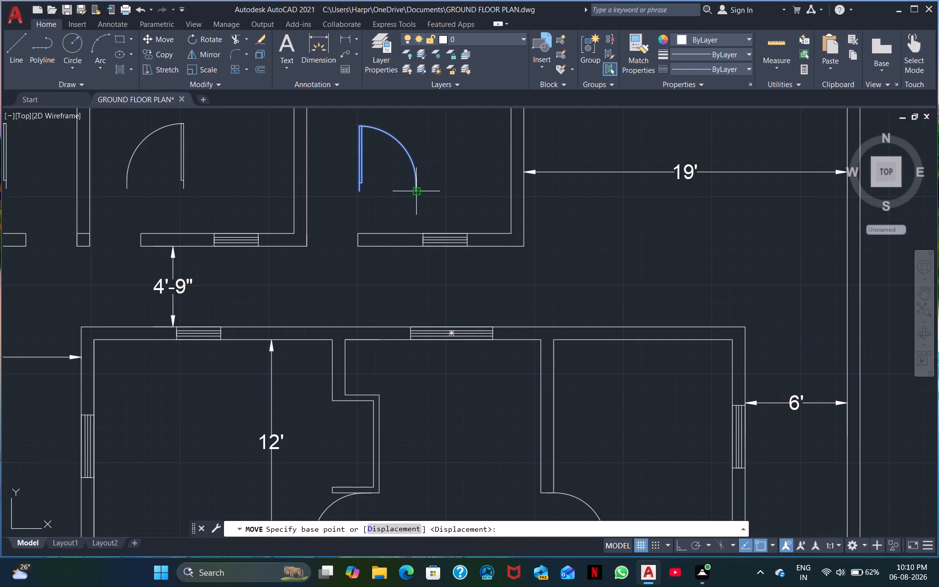
{"action": "left_click", "coordinate": [417, 194]}
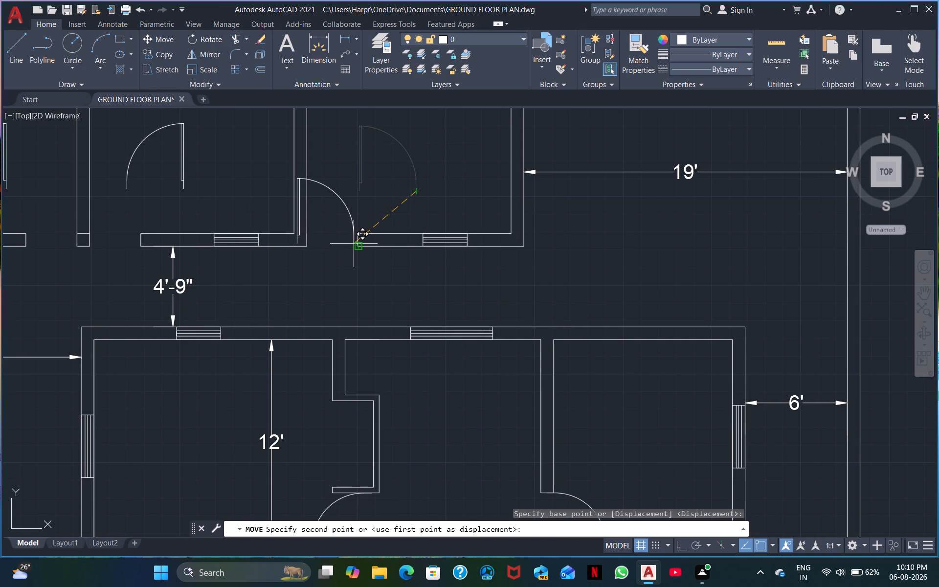
{"action": "scroll", "coordinate": [354, 243], "scroll_direction": "up", "scroll_amount": 2}
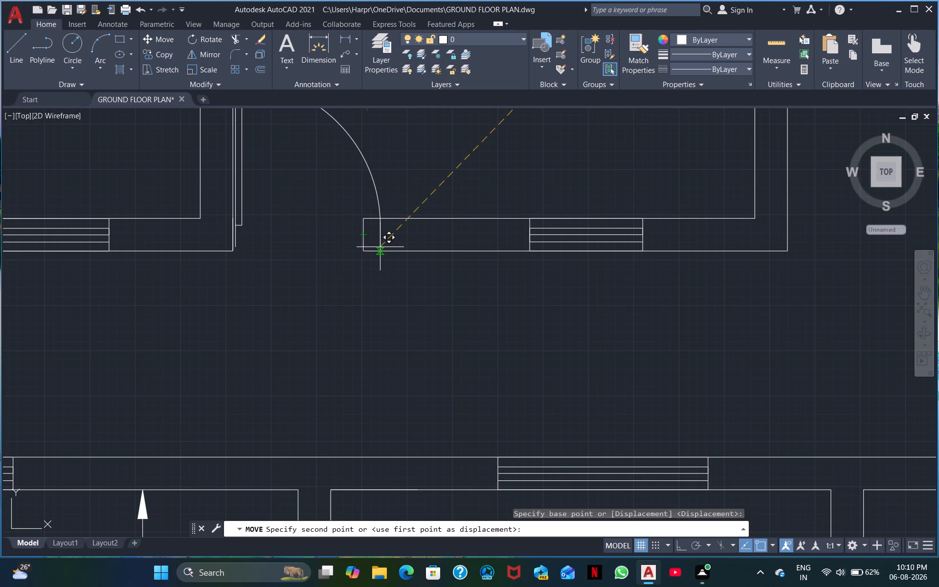
{"action": "left_click", "coordinate": [378, 252]}
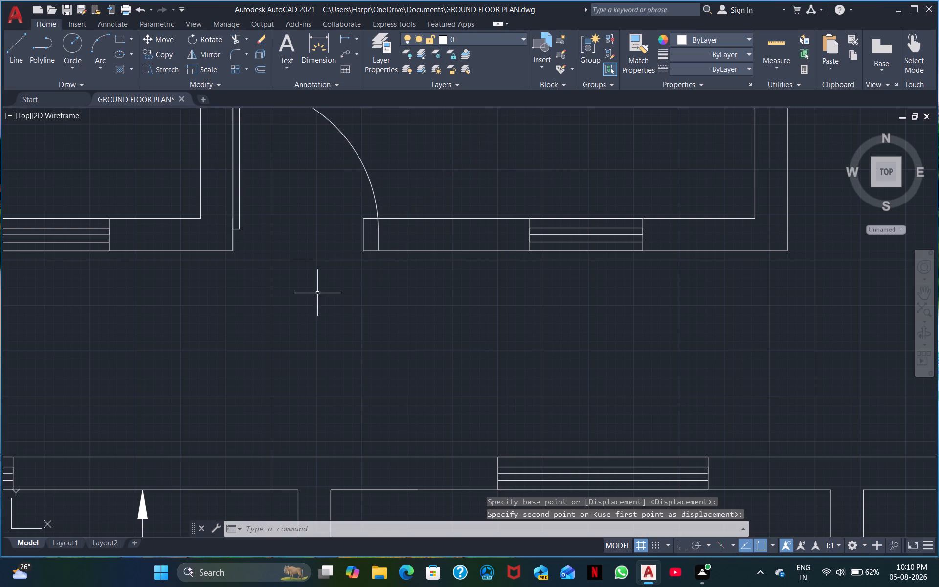
Move the middle small room's door by its hinge end to the lower corner of the wall end above the 4'-9" dimension.
{"action": "middle_click_drag", "start_coordinate": [321, 298], "coordinate": [573, 325]}
{"action": "middle_click_drag", "start_coordinate": [275, 215], "coordinate": [546, 247]}
{"action": "left_click", "coordinate": [452, 196]}
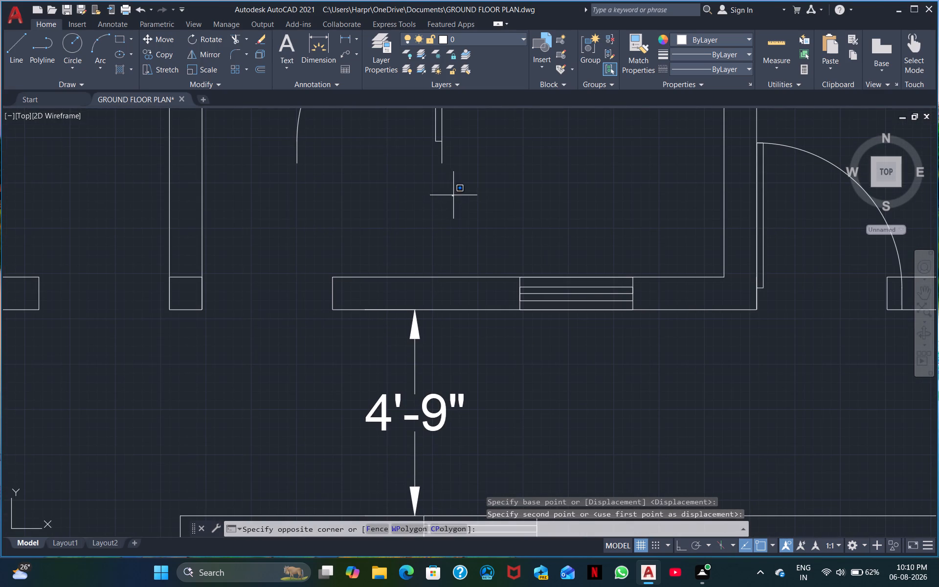
{"action": "left_click", "coordinate": [403, 128]}
{"action": "right_click", "coordinate": [457, 150]}
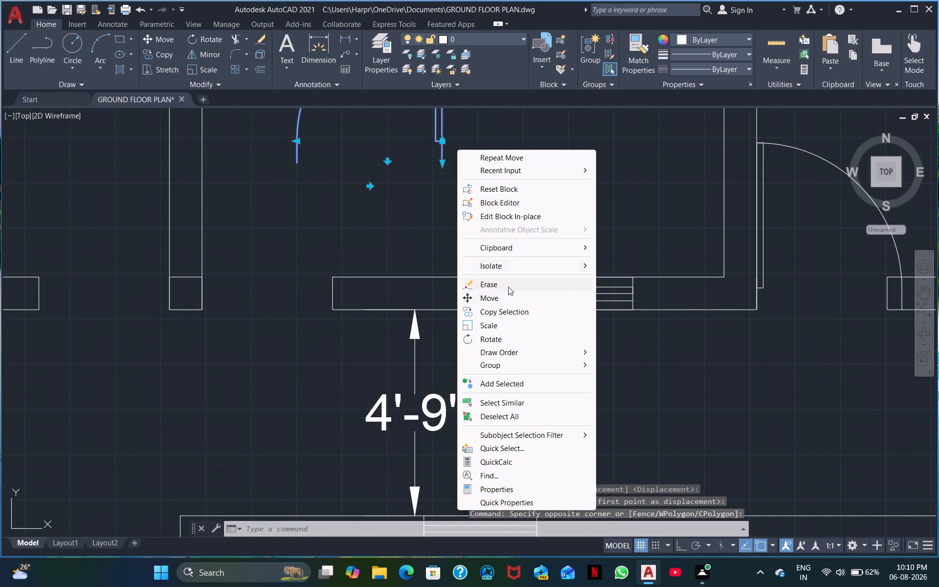
{"action": "left_click", "coordinate": [500, 298]}
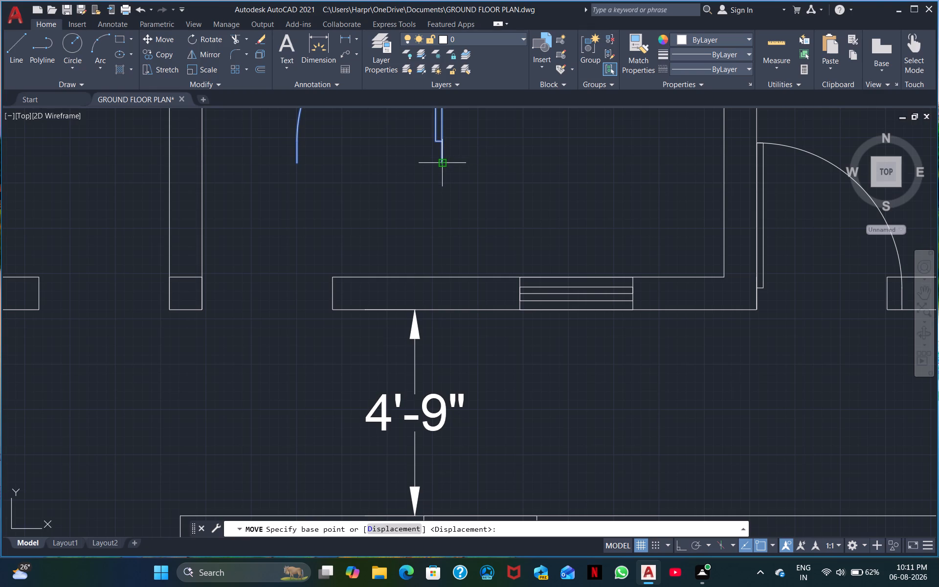
{"action": "left_click", "coordinate": [442, 163]}
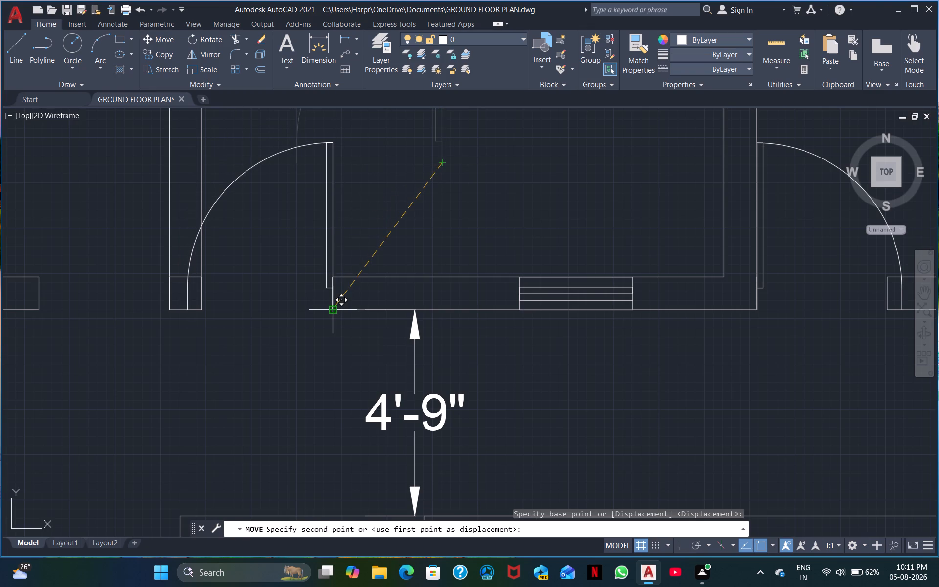
{"action": "left_click", "coordinate": [330, 306]}
Move the door of the small room above the 12'-3" dimension by its hinge end to the lower corner of the partition.
{"action": "scroll", "coordinate": [240, 324], "scroll_direction": "down", "scroll_amount": 2}
{"action": "middle_click_drag", "start_coordinate": [175, 332], "coordinate": [280, 316]}
{"action": "left_click", "coordinate": [265, 248]}
{"action": "left_click", "coordinate": [224, 220]}
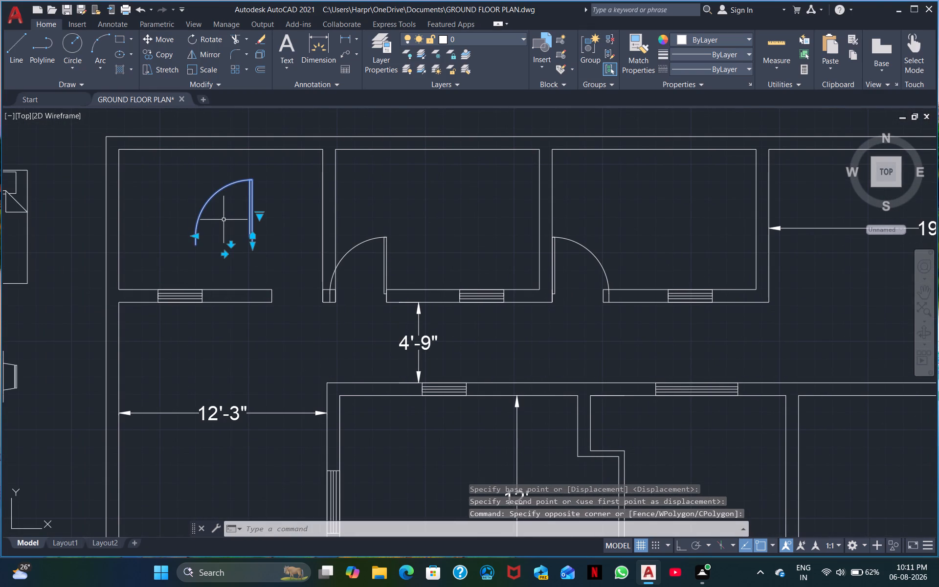
{"action": "right_click", "coordinate": [261, 241]}
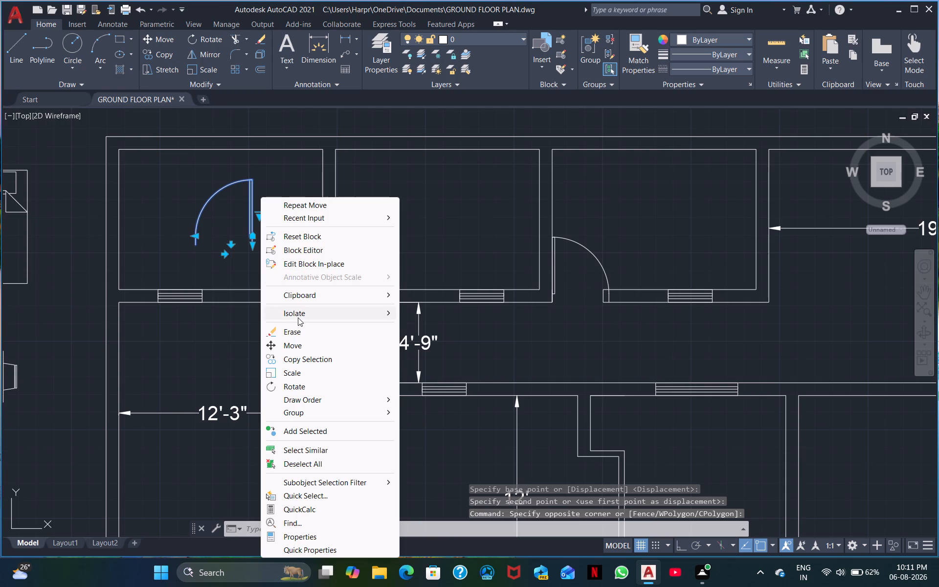
{"action": "left_click", "coordinate": [307, 346]}
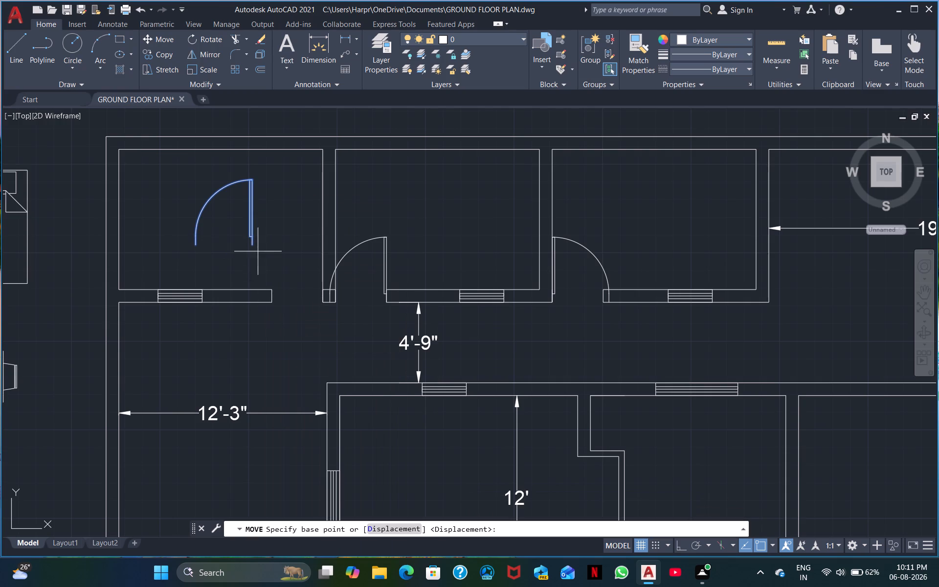
{"action": "left_click", "coordinate": [251, 248]}
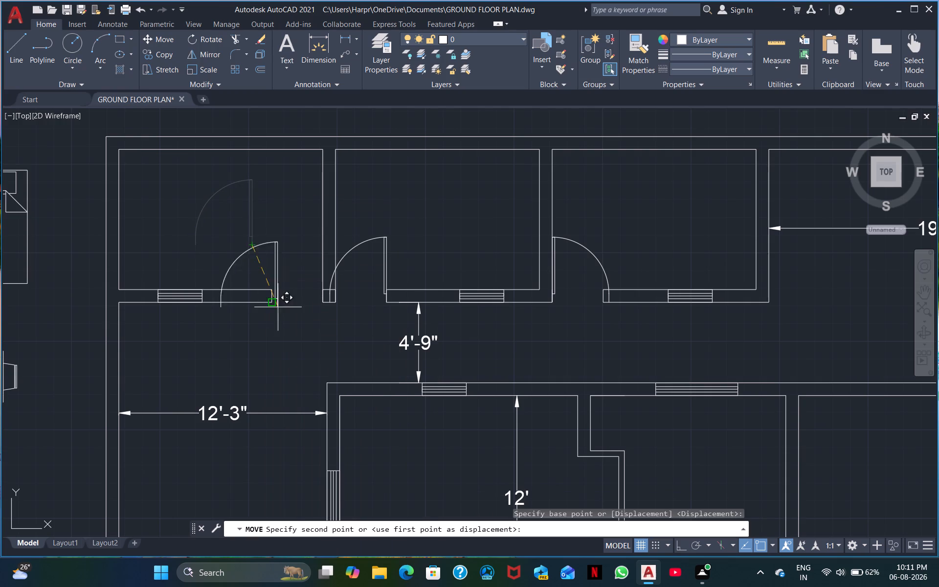
{"action": "scroll", "coordinate": [324, 306], "scroll_direction": "up", "scroll_amount": 3}
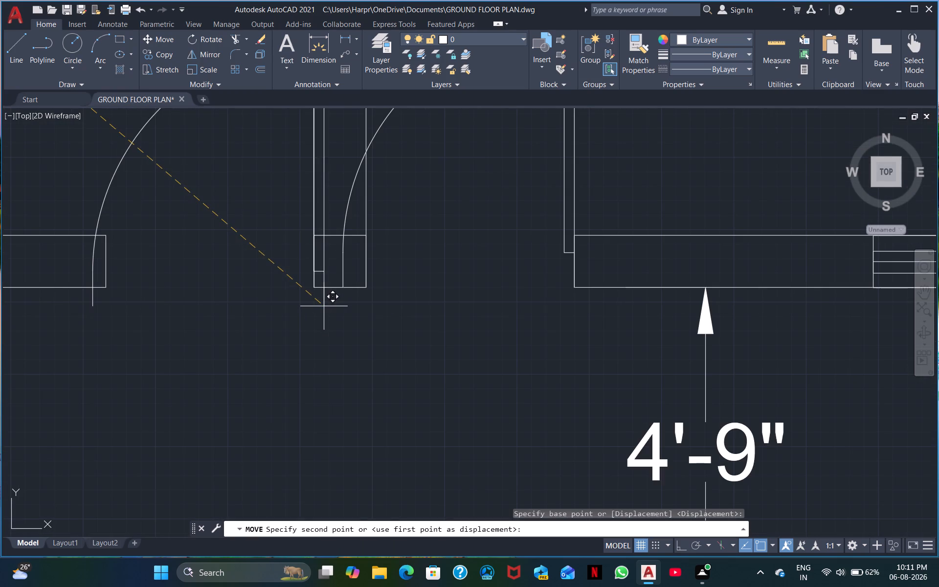
{"action": "left_click", "coordinate": [314, 288]}
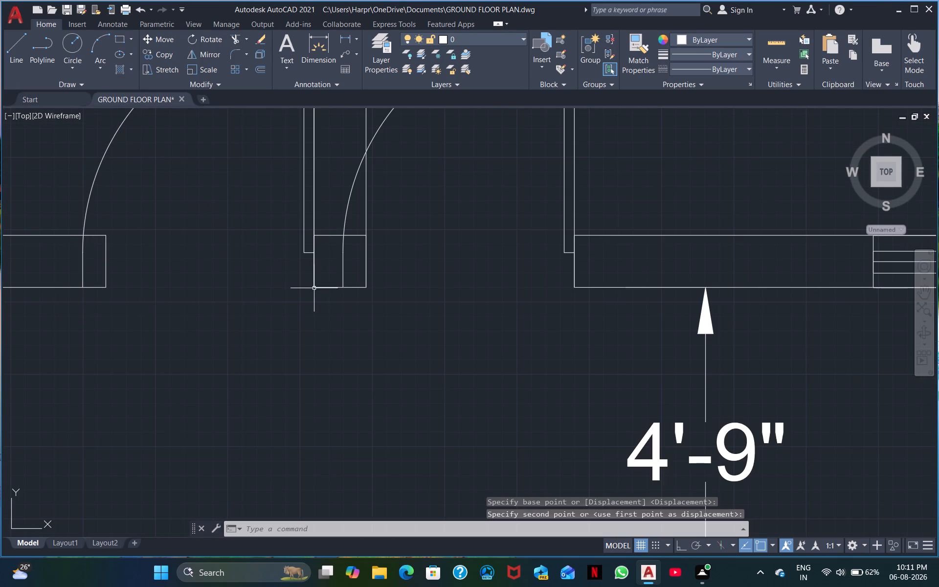
Scale the door of the small room above the 12'-3" dimension down from its hinge end so its arc meets the opposite wall end.
{"action": "scroll", "coordinate": [253, 328], "scroll_direction": "down", "scroll_amount": 1}
{"action": "left_click", "coordinate": [171, 234]}
{"action": "left_click", "coordinate": [128, 215]}
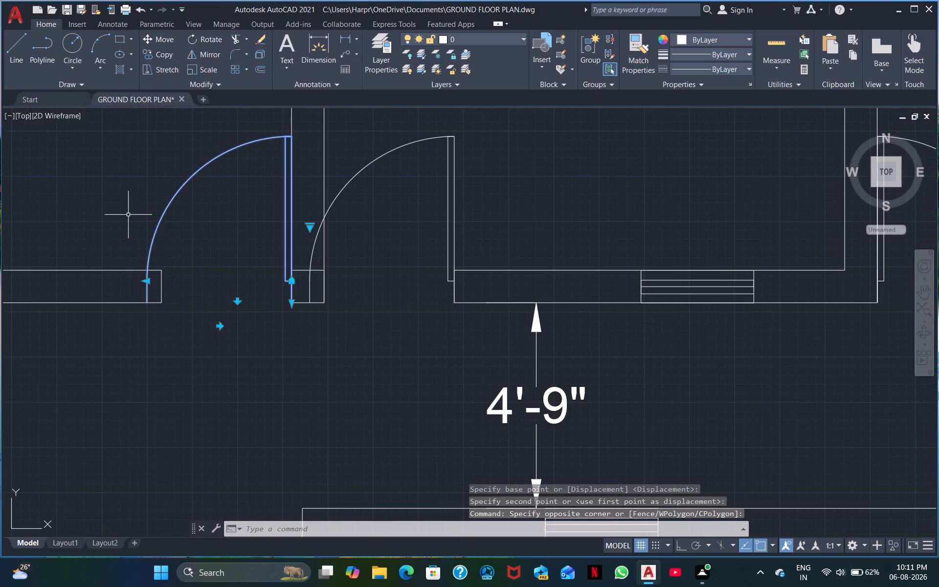
{"action": "right_click", "coordinate": [207, 266]}
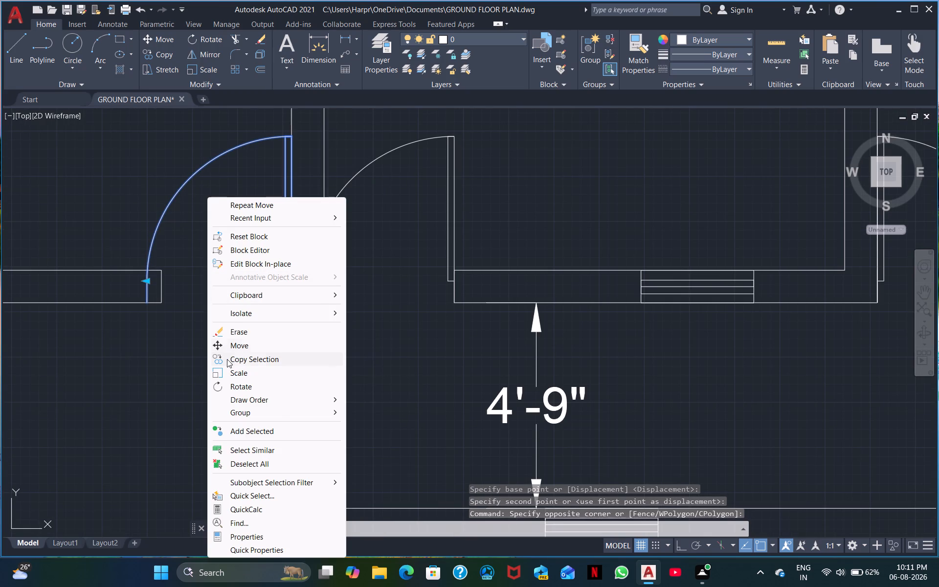
{"action": "left_click", "coordinate": [232, 373]}
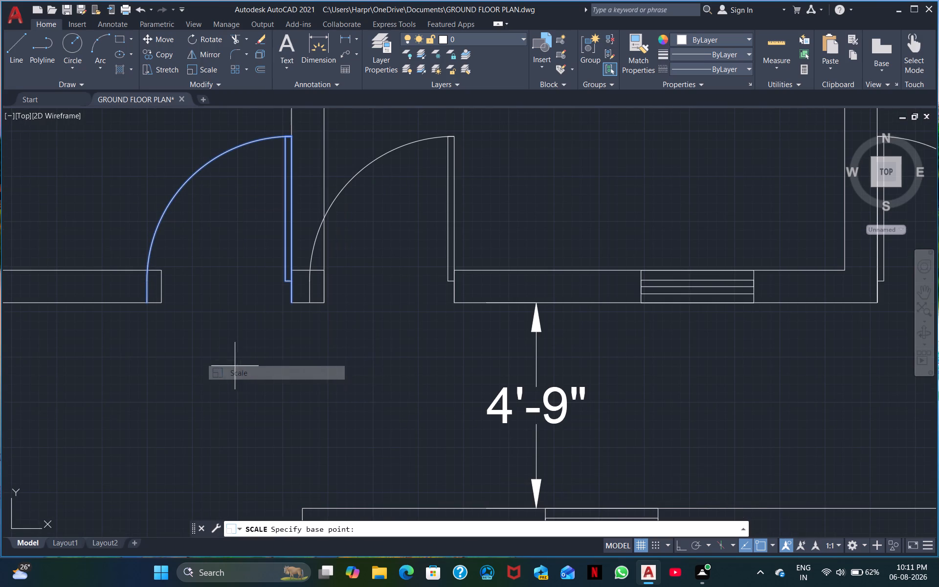
{"action": "left_click", "coordinate": [290, 305]}
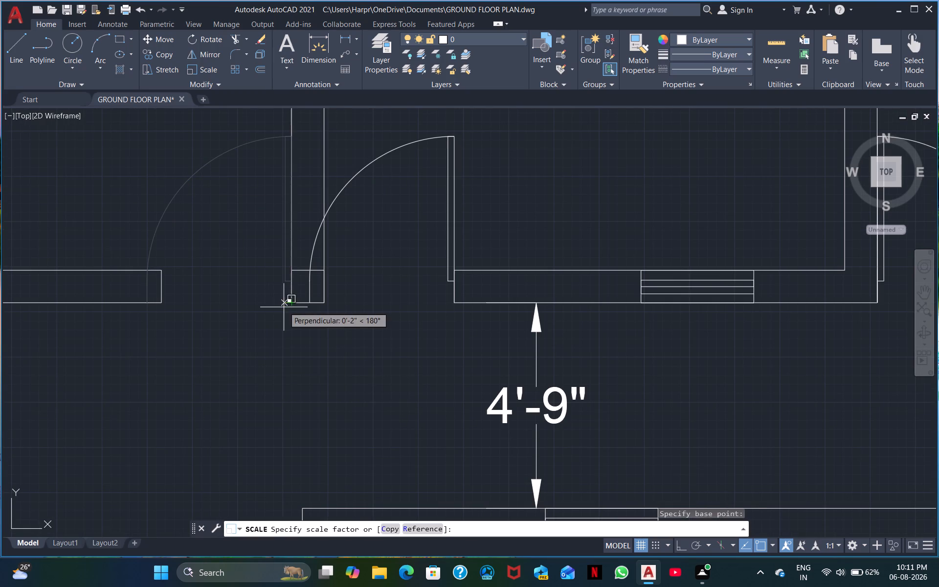
{"action": "left_click", "coordinate": [219, 320]}
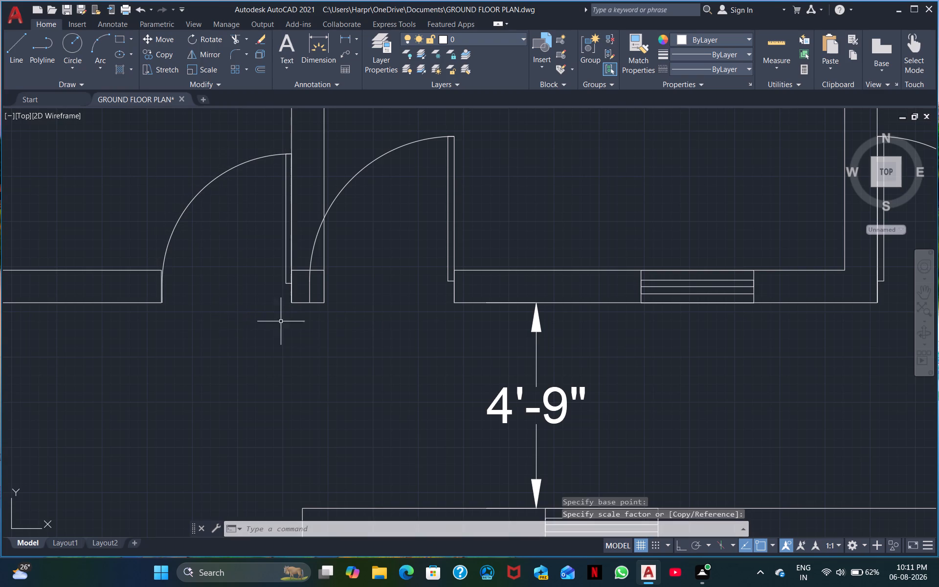
Scale the middle small room's door near the 4'-9" dimension down from its hinge end so its arc meets the partition's edge.
{"action": "left_click", "coordinate": [447, 273]}
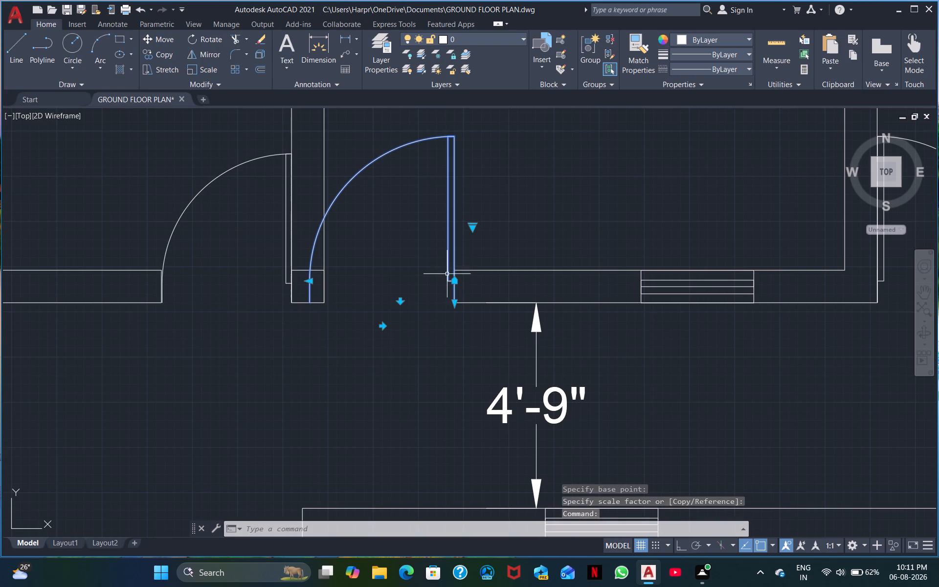
{"action": "right_click", "coordinate": [433, 300]}
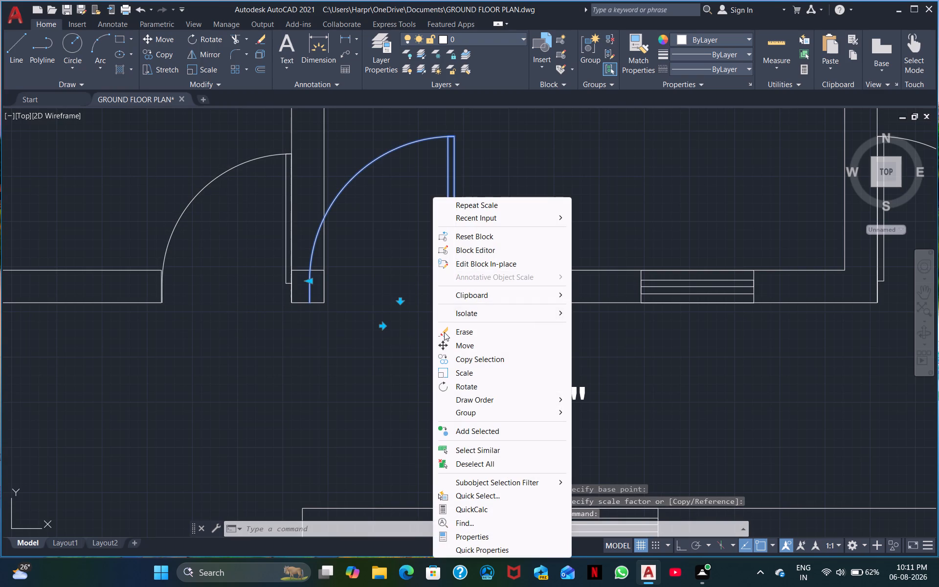
{"action": "left_click", "coordinate": [461, 368]}
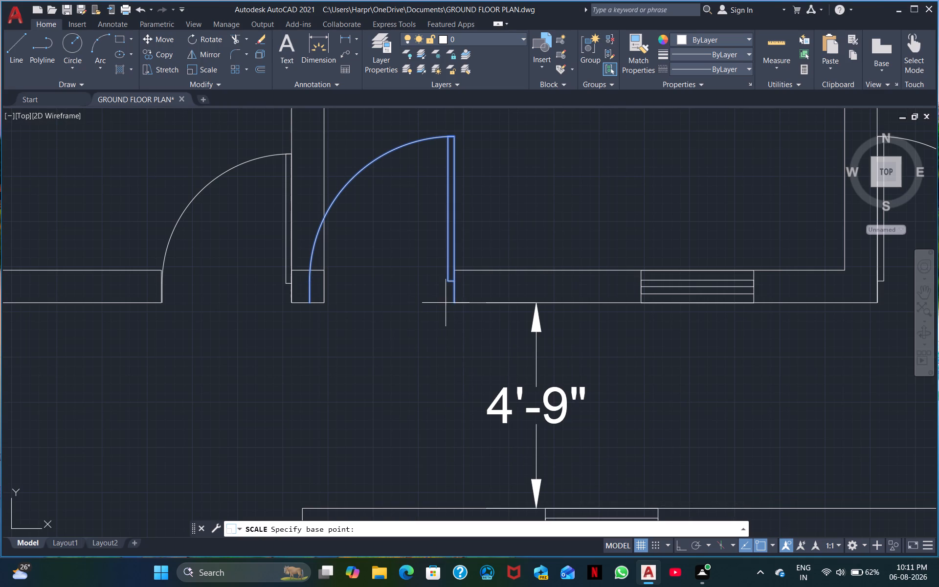
{"action": "left_click", "coordinate": [448, 302]}
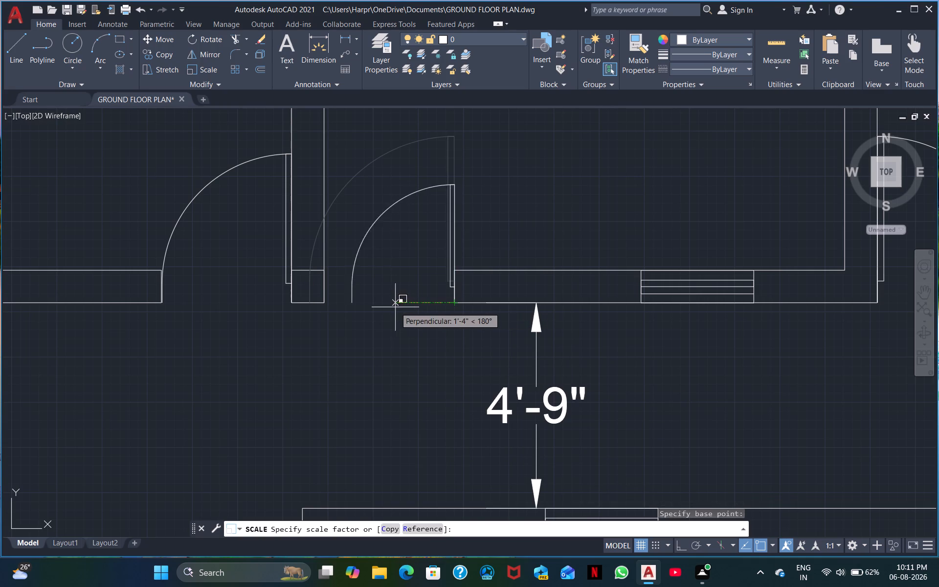
{"action": "left_click", "coordinate": [380, 313]}
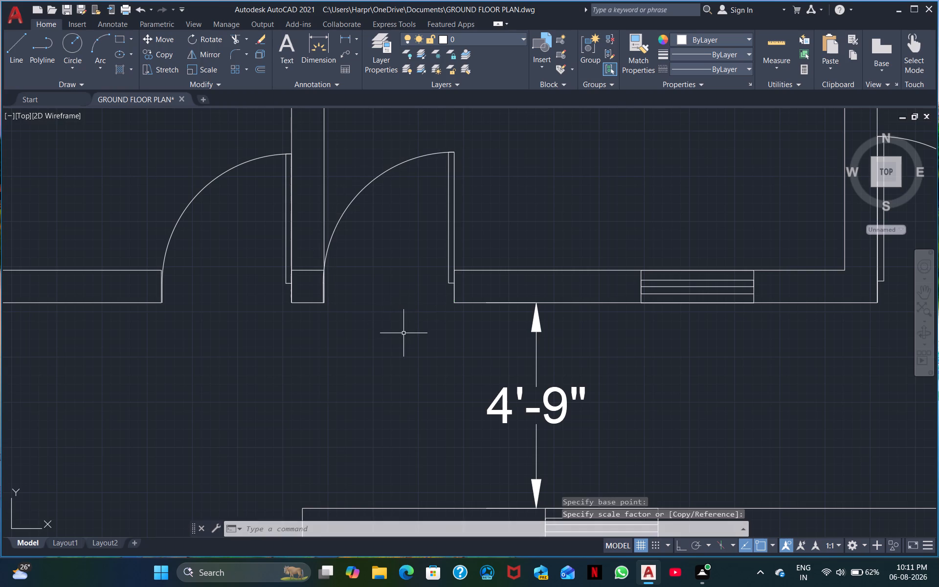
Scale the door of the small room beside the 19' dimension down from its hinge end to fit the opening's width.
{"action": "scroll", "coordinate": [404, 333], "scroll_direction": "down", "scroll_amount": 1}
{"action": "middle_click_drag", "start_coordinate": [690, 332], "coordinate": [398, 343]}
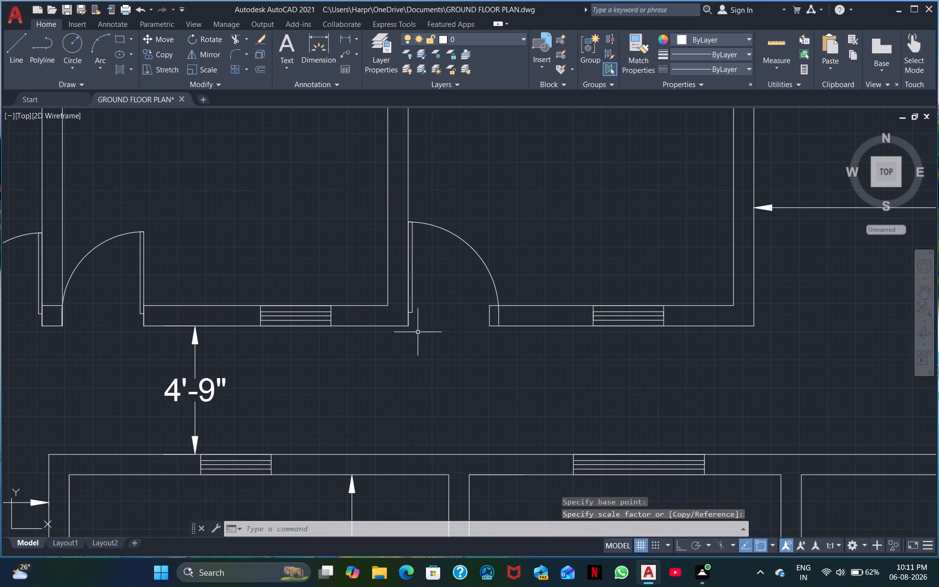
{"action": "left_click", "coordinate": [418, 325]}
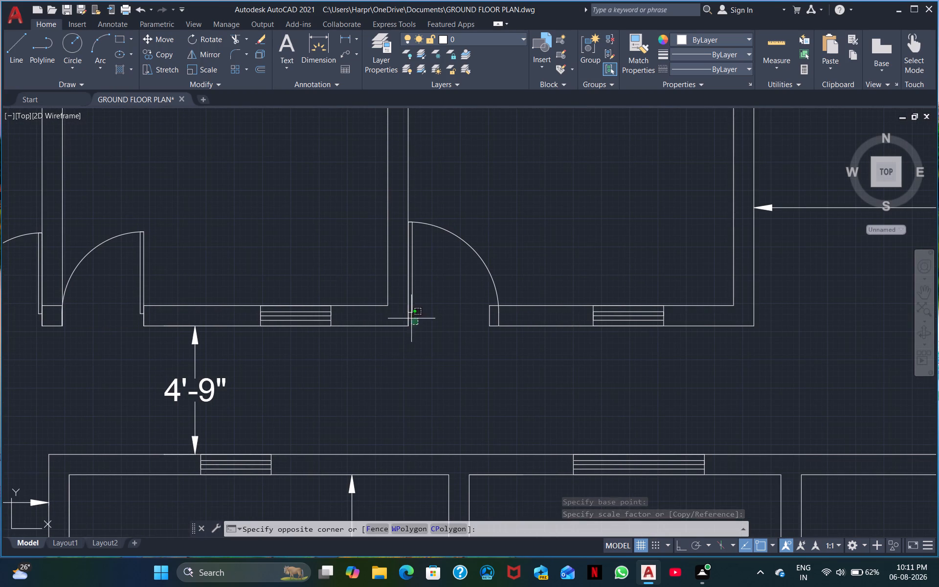
{"action": "left_click", "coordinate": [411, 305]}
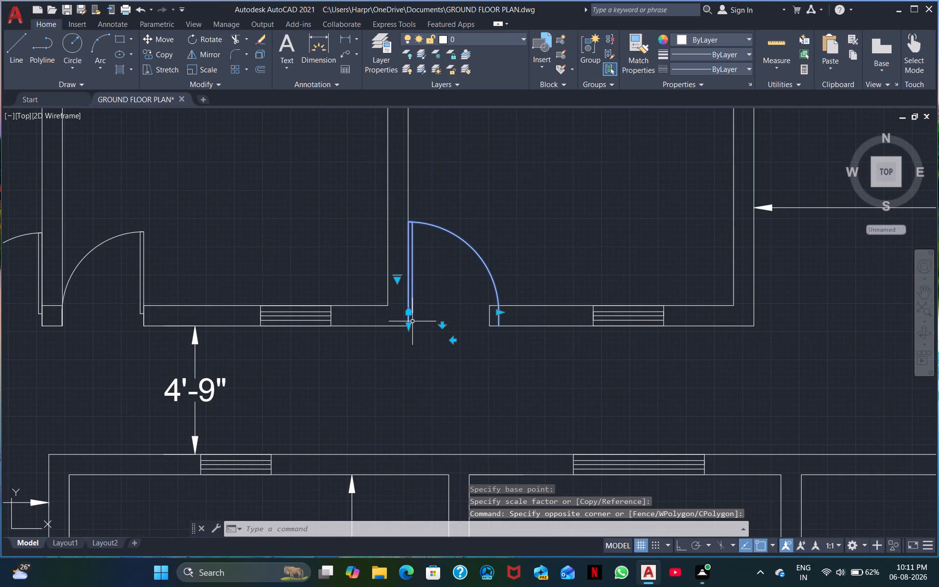
{"action": "right_click", "coordinate": [412, 321]}
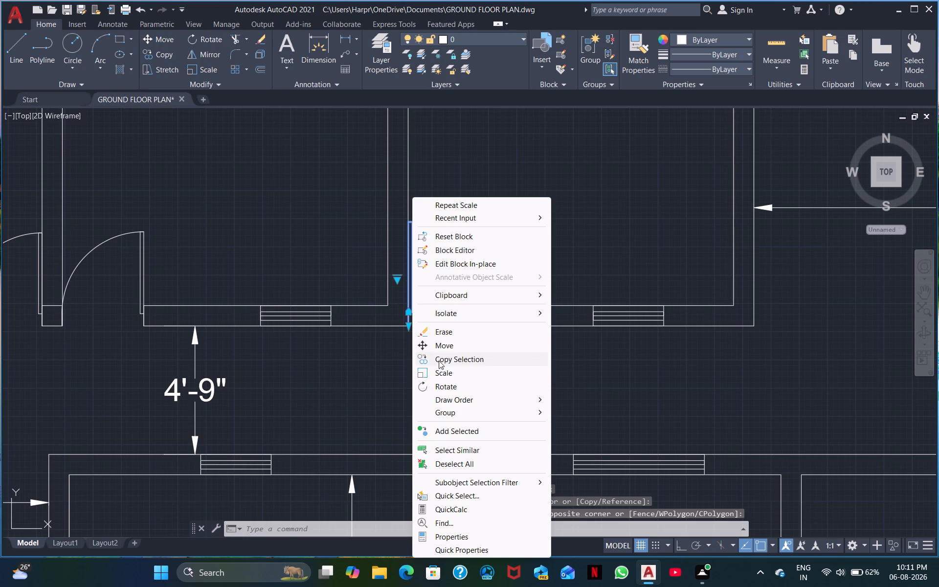
{"action": "left_click", "coordinate": [439, 372]}
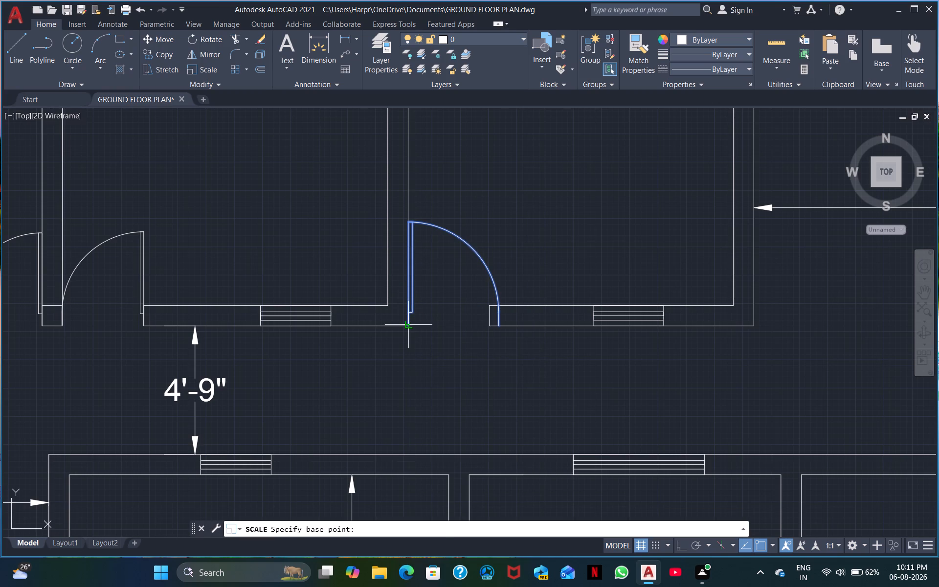
{"action": "left_click", "coordinate": [410, 326]}
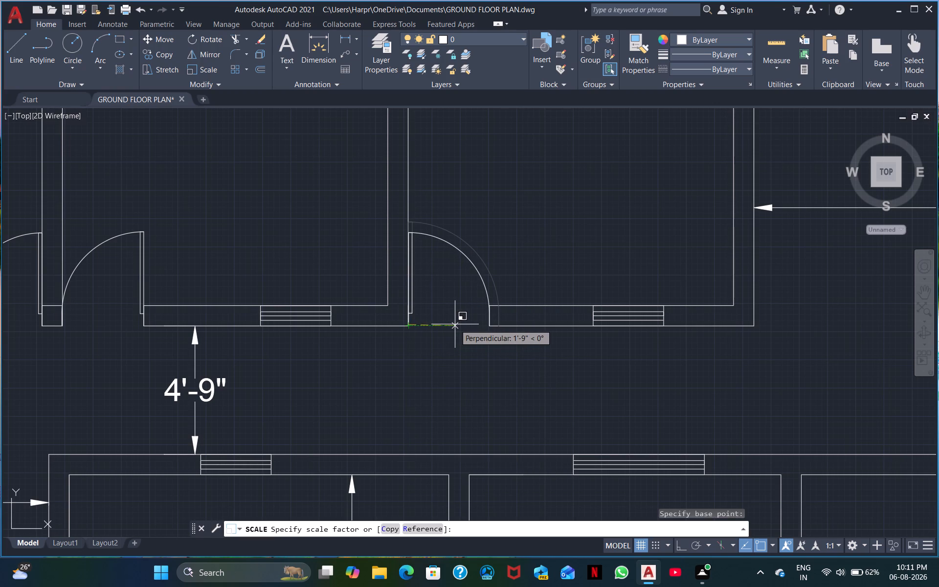
{"action": "left_click", "coordinate": [455, 324]}
Move the loose door in the room above the 3' dimension by its hinge end onto the side wall, level with the stub wall's lower edge.
{"action": "scroll", "coordinate": [473, 348], "scroll_direction": "down", "scroll_amount": 2}
{"action": "middle_click_drag", "start_coordinate": [443, 361], "coordinate": [428, 307]}
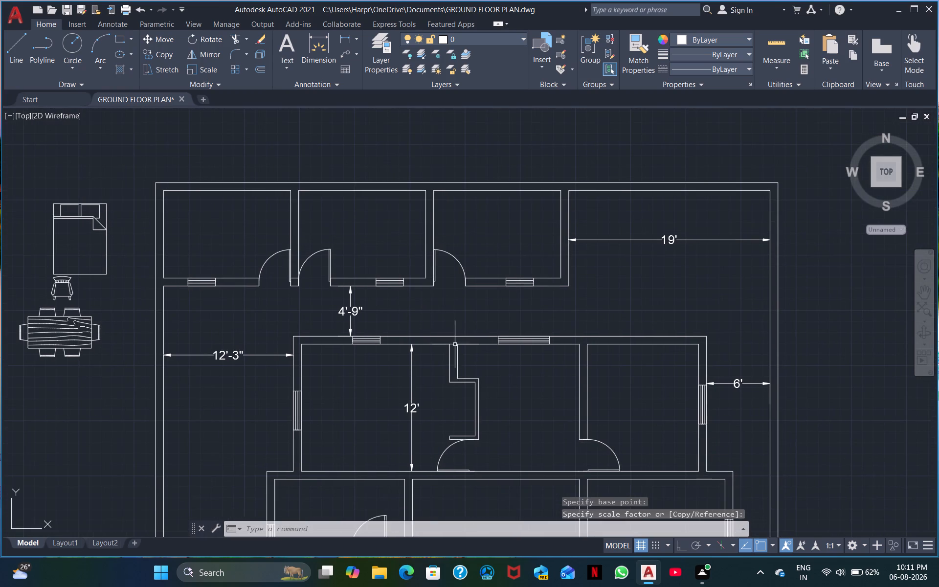
{"action": "middle_click_drag", "start_coordinate": [516, 371], "coordinate": [476, 280]}
{"action": "middle_click_drag", "start_coordinate": [499, 335], "coordinate": [425, 261]}
{"action": "middle_click_drag", "start_coordinate": [392, 379], "coordinate": [371, 289]}
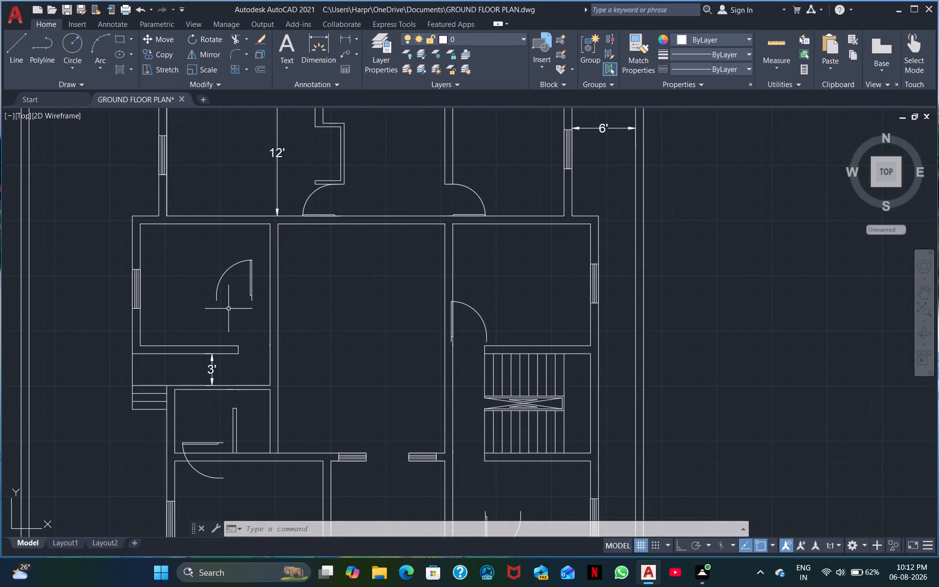
{"action": "left_click", "coordinate": [244, 306]}
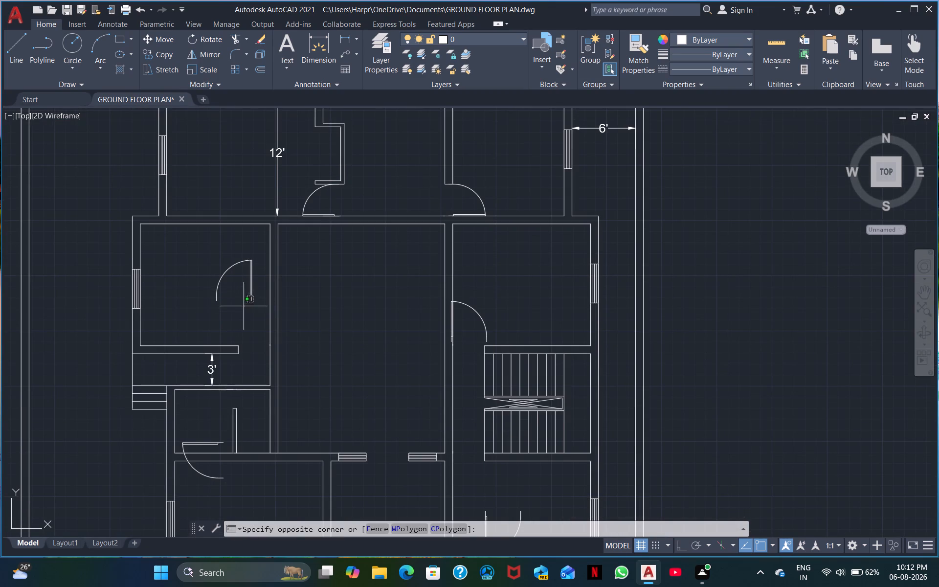
{"action": "left_click", "coordinate": [256, 287]}
{"action": "left_click", "coordinate": [252, 299]}
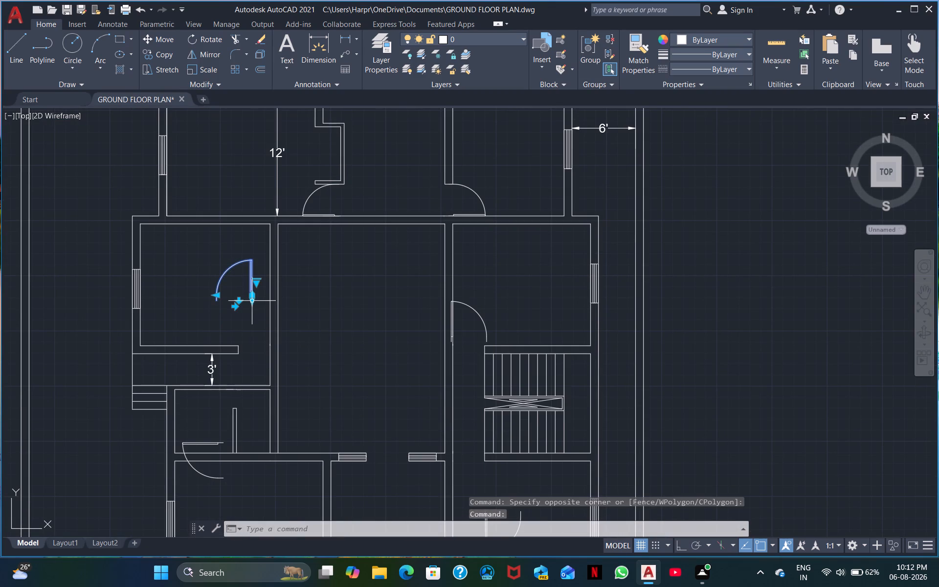
{"action": "right_click", "coordinate": [250, 299]}
{"action": "left_click", "coordinate": [292, 345]}
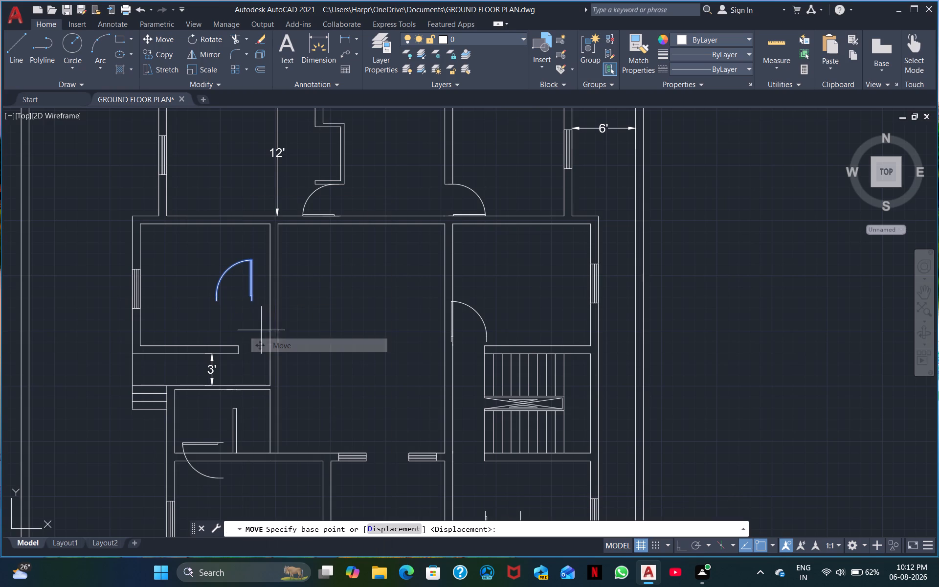
{"action": "scroll", "coordinate": [246, 305], "scroll_direction": "up", "scroll_amount": 3}
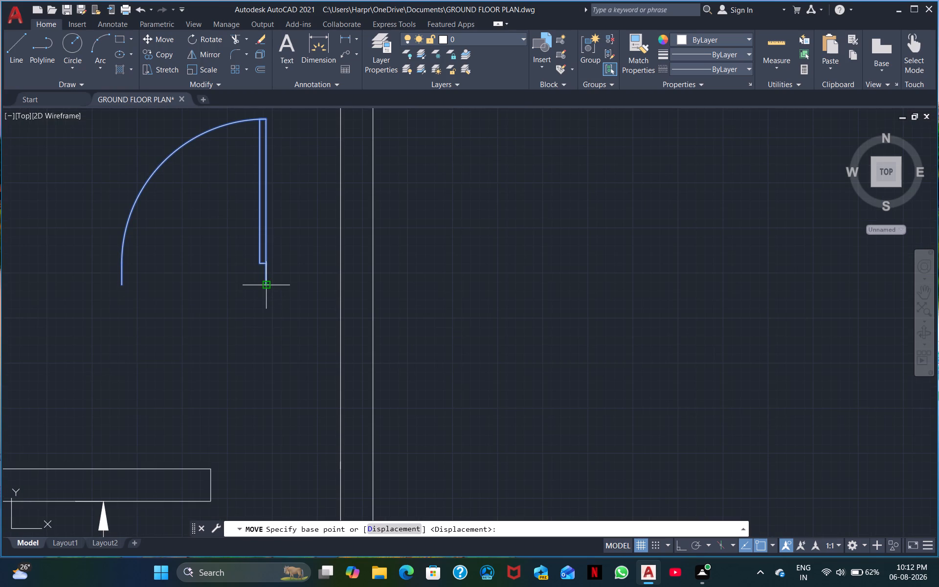
{"action": "left_click", "coordinate": [264, 287]}
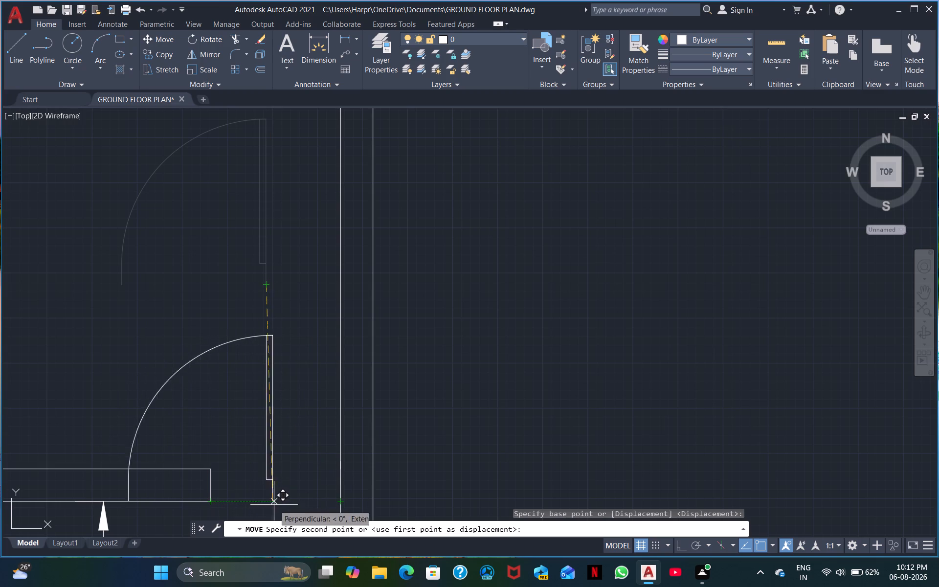
{"action": "left_click", "coordinate": [340, 500]}
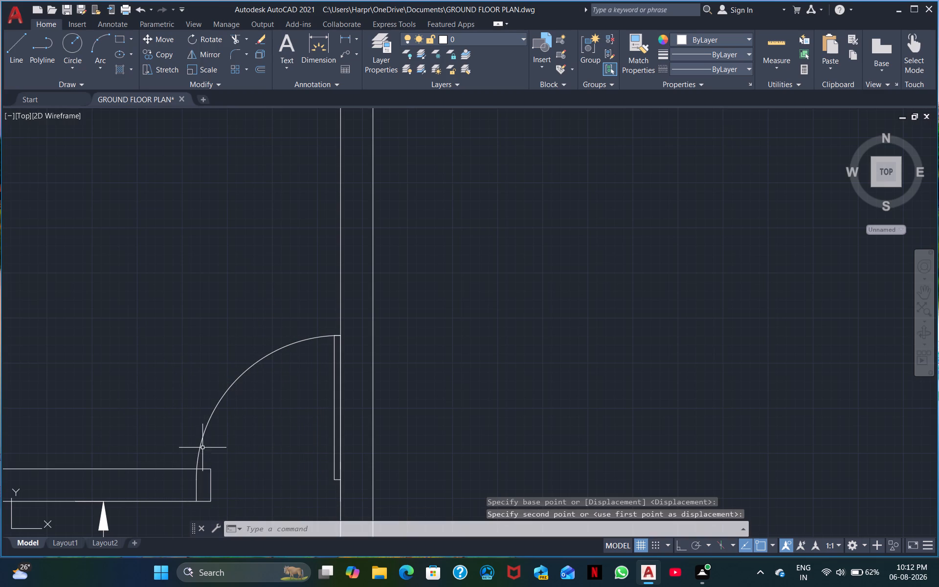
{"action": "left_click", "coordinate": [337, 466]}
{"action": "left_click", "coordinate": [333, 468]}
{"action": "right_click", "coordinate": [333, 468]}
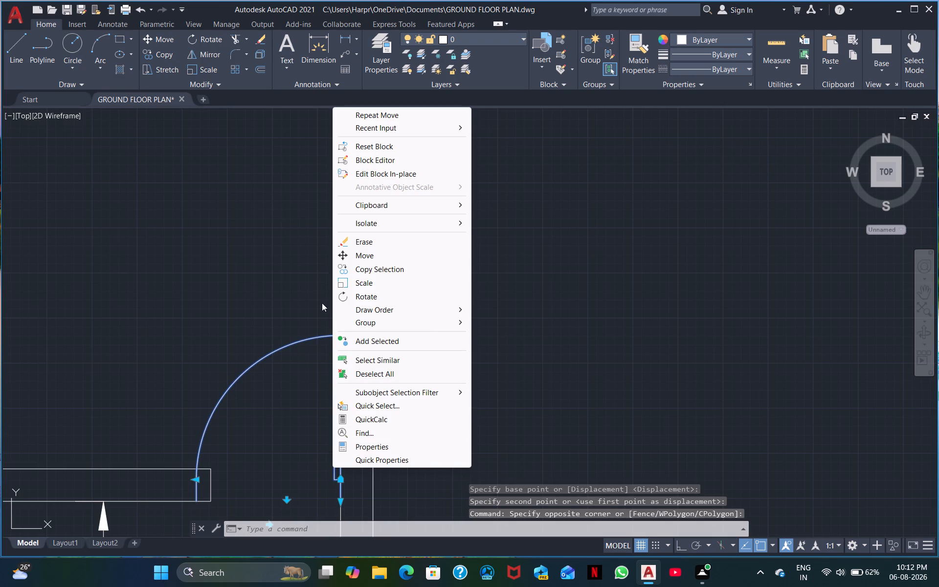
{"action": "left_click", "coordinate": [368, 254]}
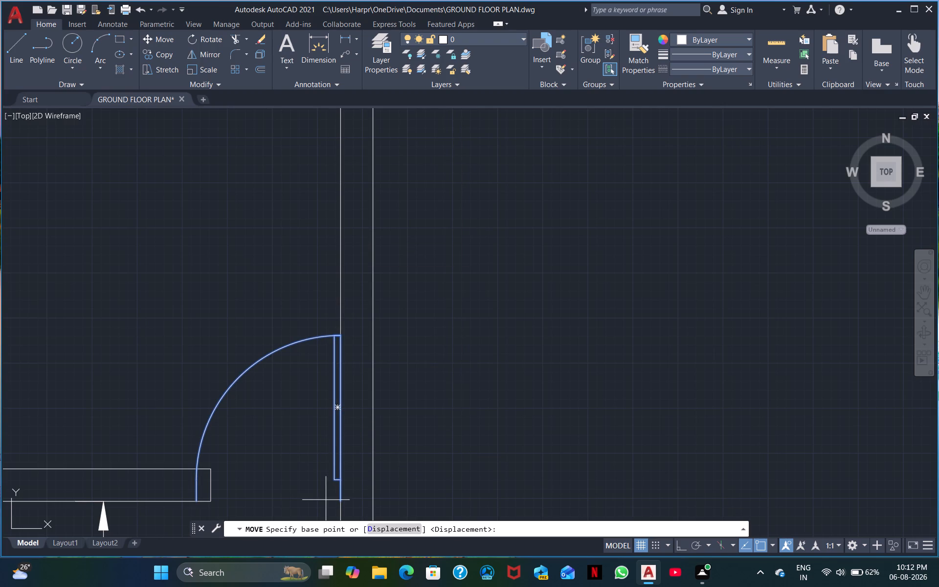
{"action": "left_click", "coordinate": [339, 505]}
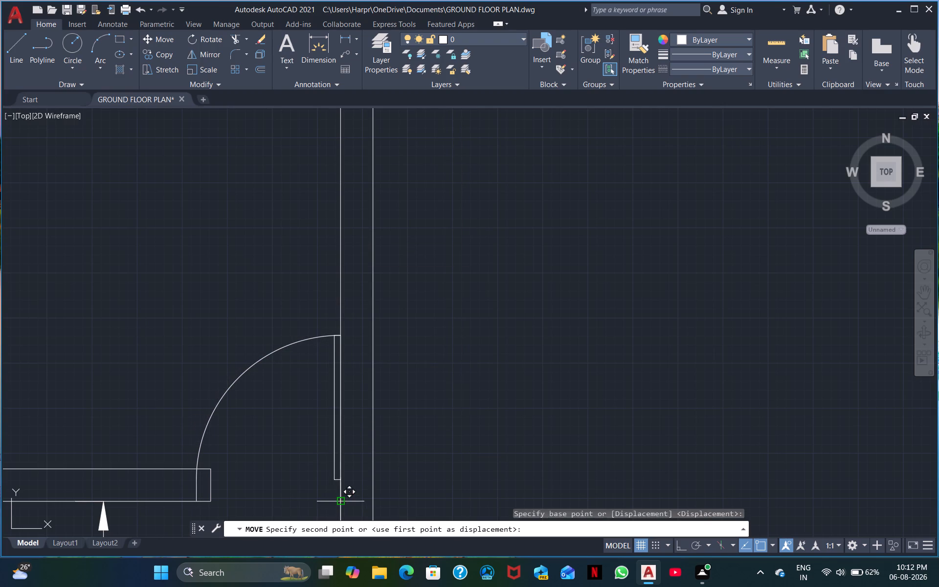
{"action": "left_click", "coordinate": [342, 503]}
Scale the door above the 3' passage down from its hinge end so its arc meets the end of the stub wall.
{"action": "scroll", "coordinate": [329, 497], "scroll_direction": "up", "scroll_amount": 3}
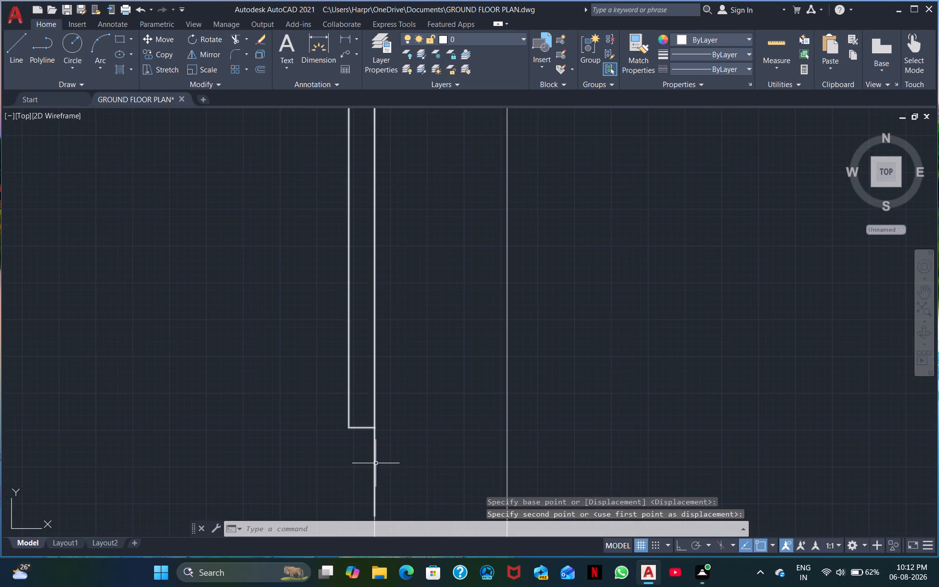
{"action": "left_click_drag", "start_coordinate": [358, 454], "coordinate": [356, 444]}
{"action": "left_click", "coordinate": [332, 409]}
{"action": "right_click_drag", "start_coordinate": [319, 418], "coordinate": [317, 423]}
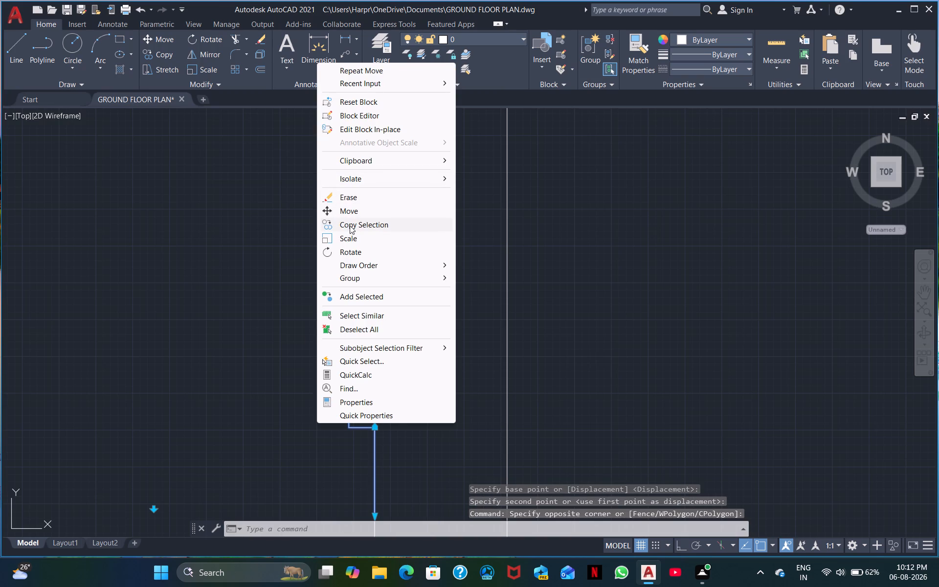
{"action": "left_click", "coordinate": [347, 238]}
{"action": "scroll", "coordinate": [353, 472], "scroll_direction": "down", "scroll_amount": 2}
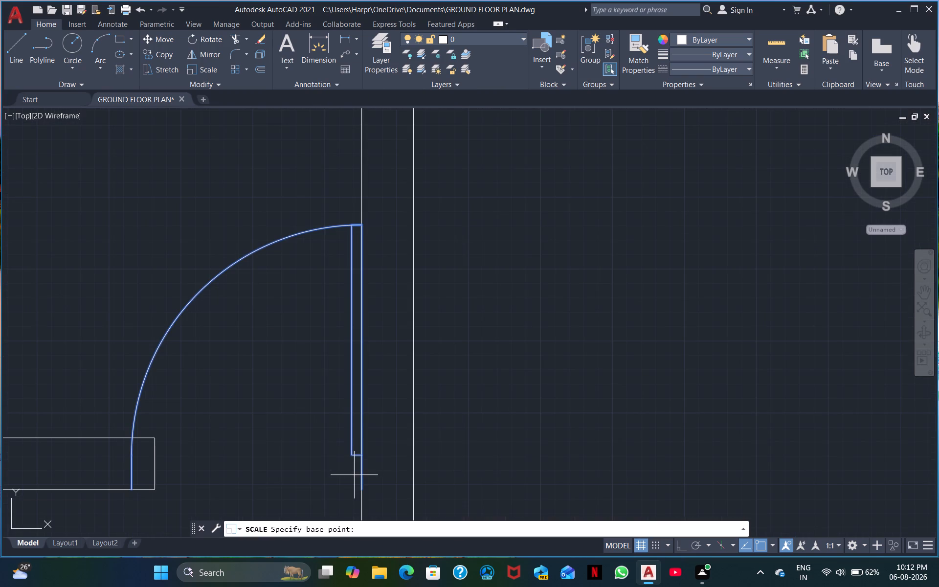
{"action": "left_click", "coordinate": [360, 491]}
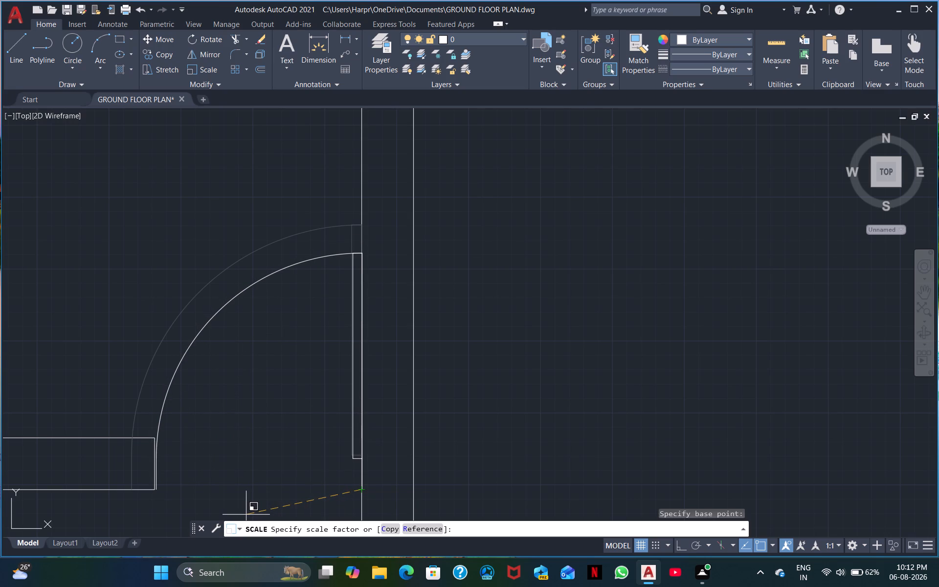
{"action": "scroll", "coordinate": [244, 515], "scroll_direction": "up", "scroll_amount": 1}
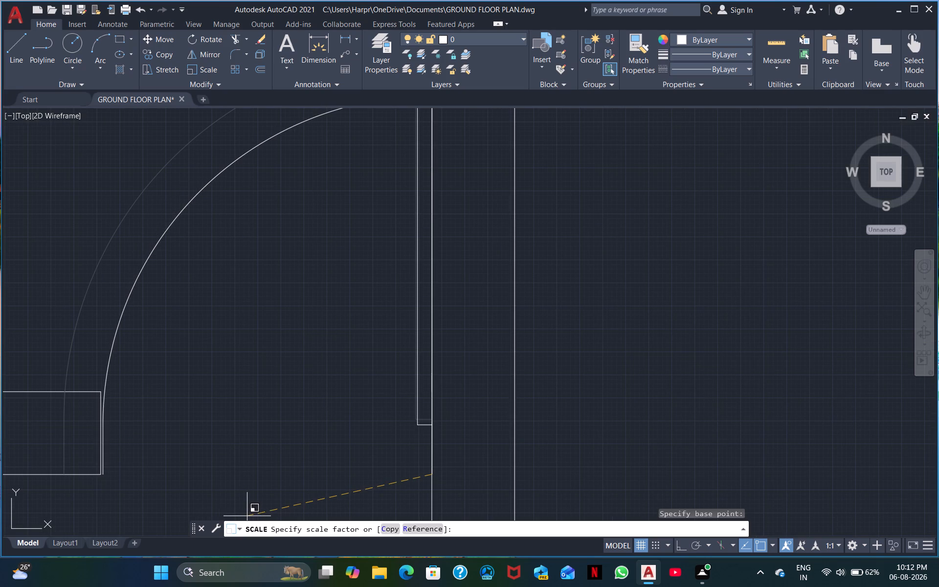
{"action": "left_click", "coordinate": [246, 517]}
Scale the door above the staircase down from its hinge end so its width fits the opening beside the stair wall.
{"action": "scroll", "coordinate": [252, 513], "scroll_direction": "down", "scroll_amount": 2}
{"action": "middle_click_drag", "start_coordinate": [471, 476], "coordinate": [397, 384]}
{"action": "scroll", "coordinate": [396, 366], "scroll_direction": "down", "scroll_amount": 2}
{"action": "middle_click_drag", "start_coordinate": [540, 370], "coordinate": [360, 333]}
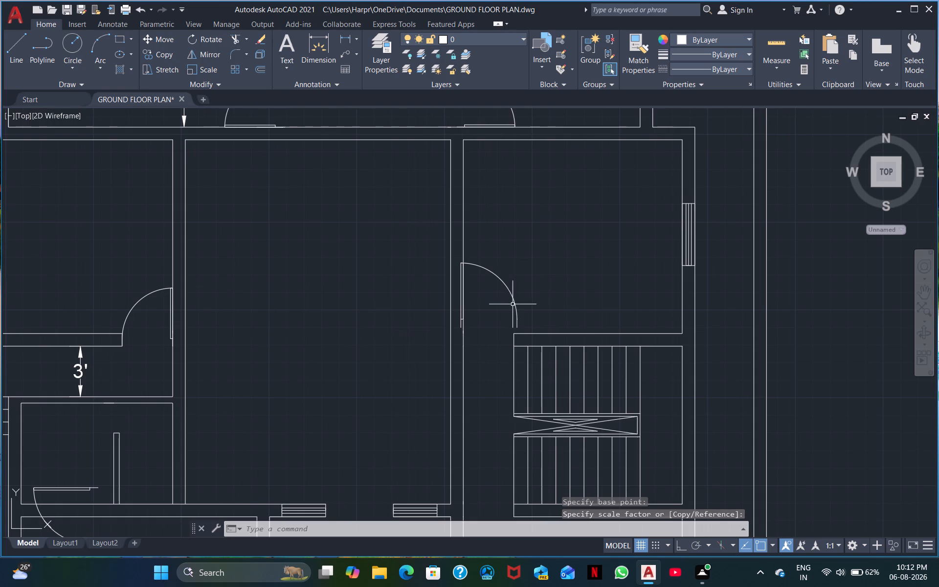
{"action": "left_click_drag", "start_coordinate": [545, 314], "coordinate": [507, 302]}
{"action": "right_click", "coordinate": [520, 295]}
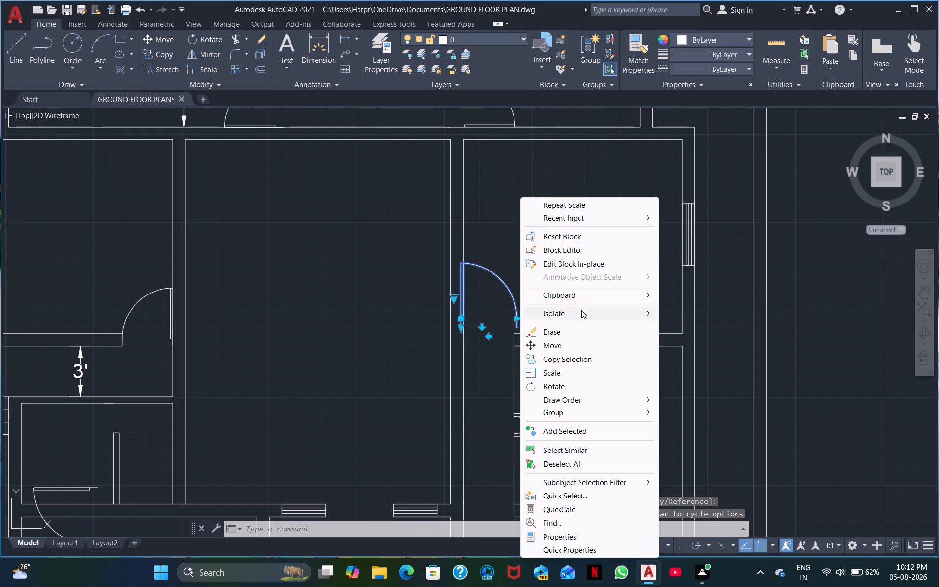
{"action": "left_click", "coordinate": [555, 373]}
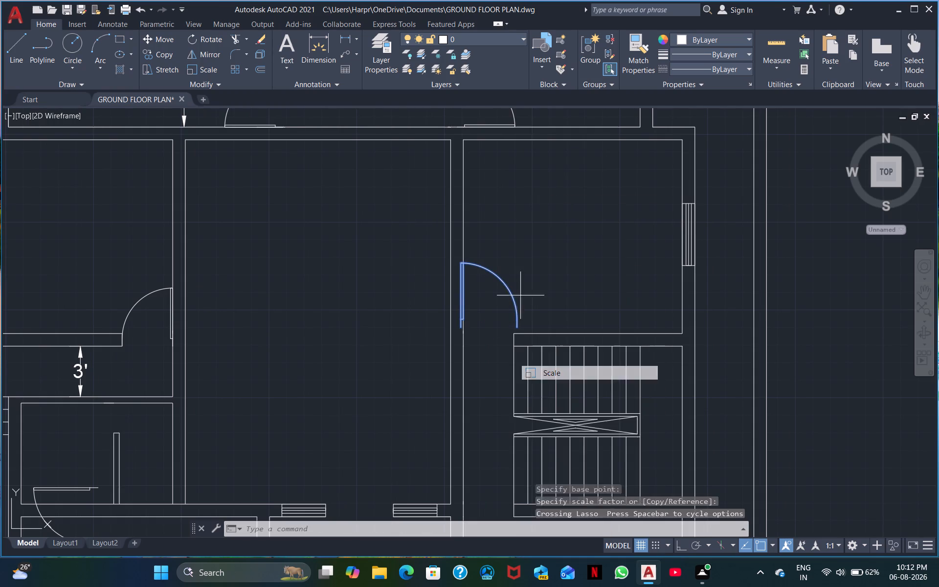
{"action": "left_click", "coordinate": [457, 327]}
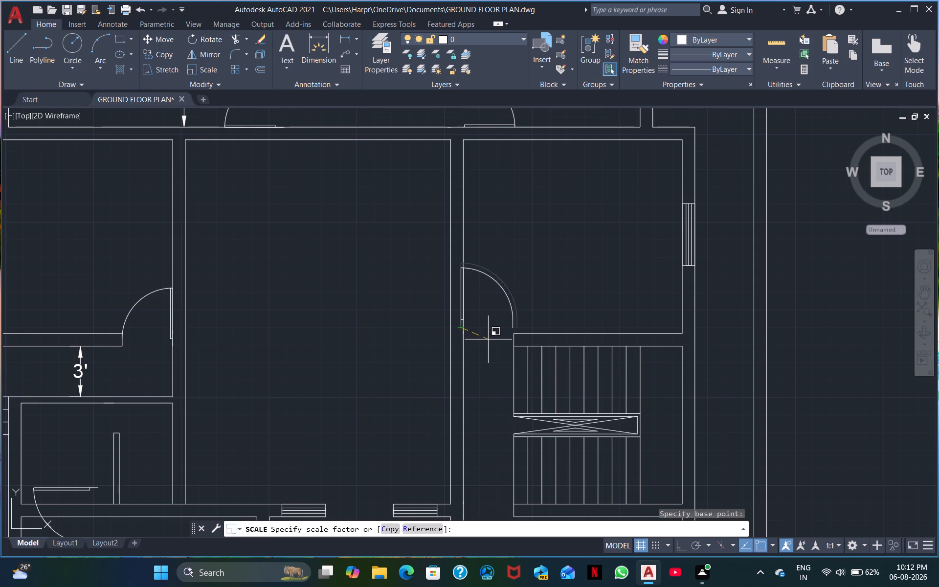
{"action": "left_click", "coordinate": [488, 340]}
Move the door above the staircase by its hinge end onto the side wall's face, level with the stair wall's lower edge.
{"action": "left_click", "coordinate": [516, 318]}
{"action": "left_click", "coordinate": [512, 317]}
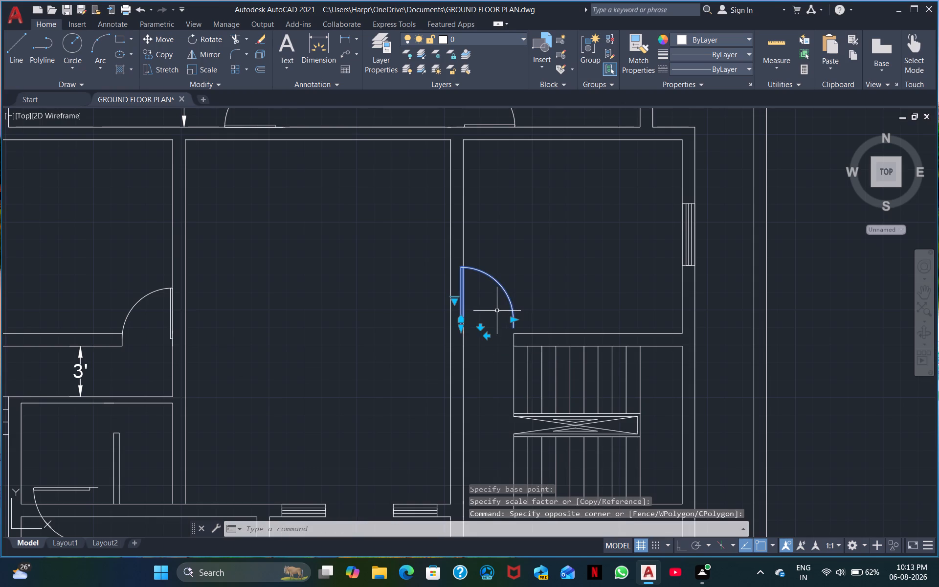
{"action": "right_click", "coordinate": [495, 310]}
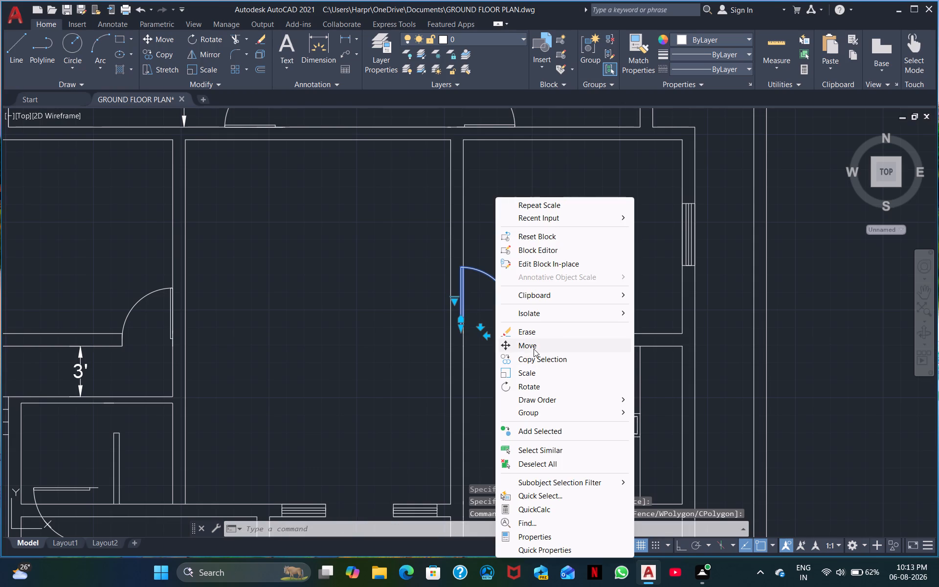
{"action": "left_click", "coordinate": [534, 349]}
{"action": "scroll", "coordinate": [454, 326], "scroll_direction": "up", "scroll_amount": 3}
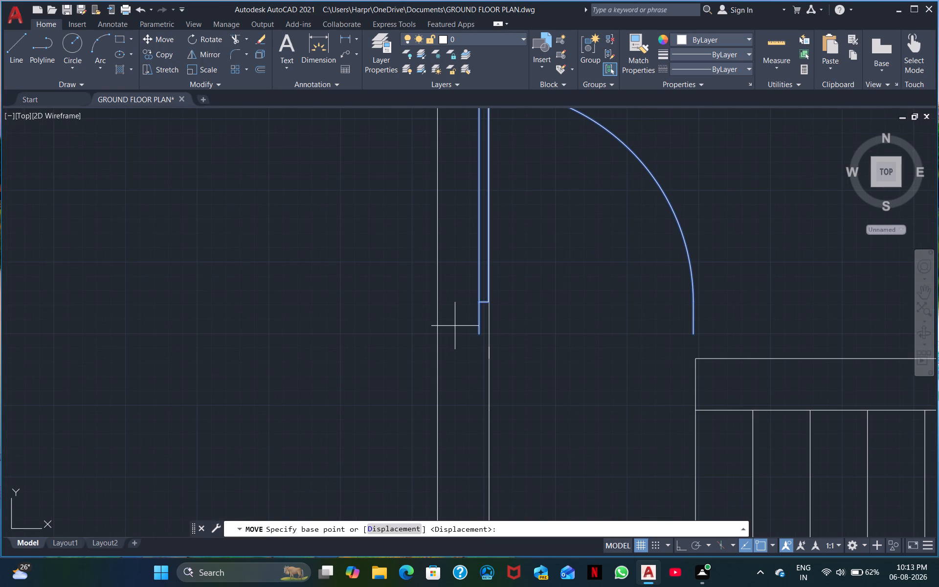
{"action": "left_click", "coordinate": [478, 332]}
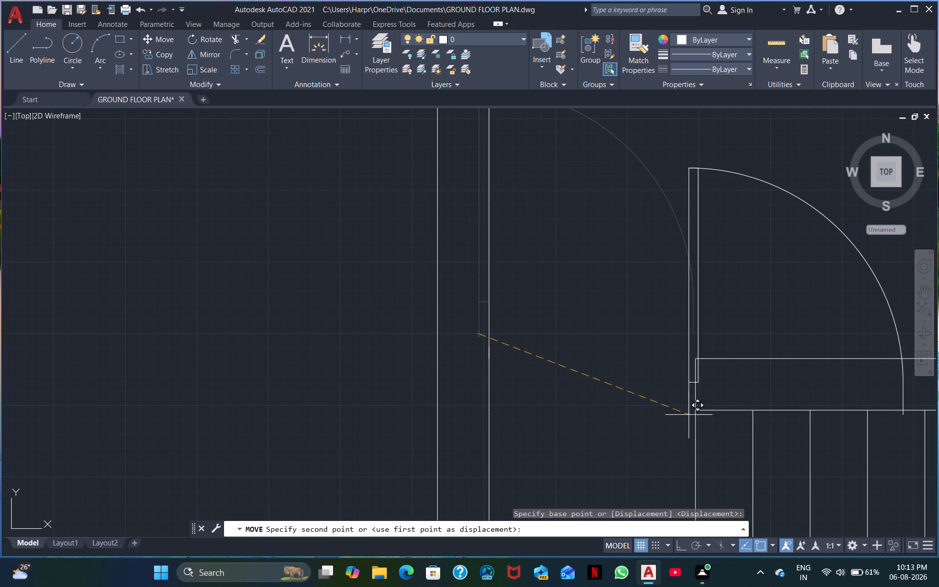
{"action": "left_click", "coordinate": [487, 408]}
{"action": "right_click", "coordinate": [532, 408]}
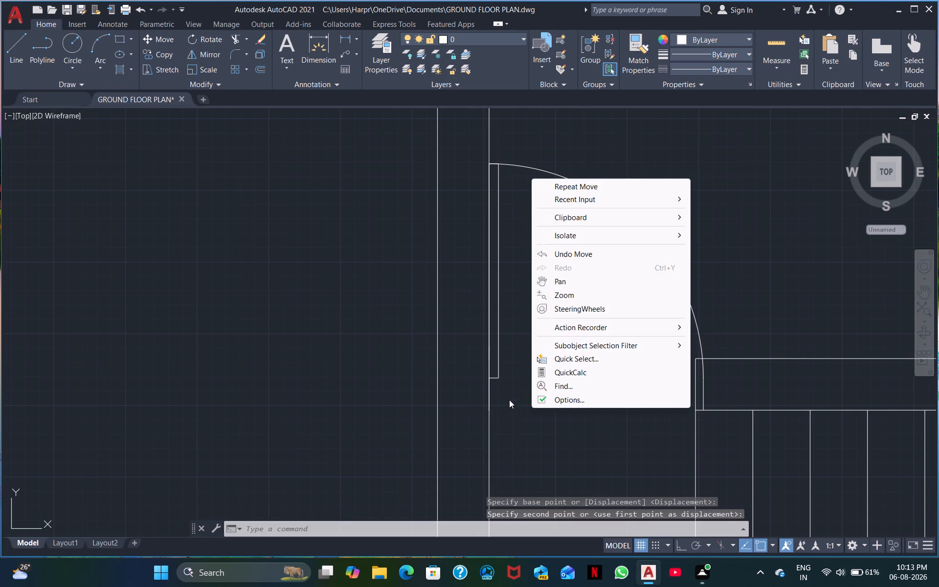
Scale the repositioned door above the staircase down from its hinge end so its arc meets the end of the stair wall.
{"action": "left_click", "coordinate": [522, 437]}
{"action": "left_click", "coordinate": [493, 364]}
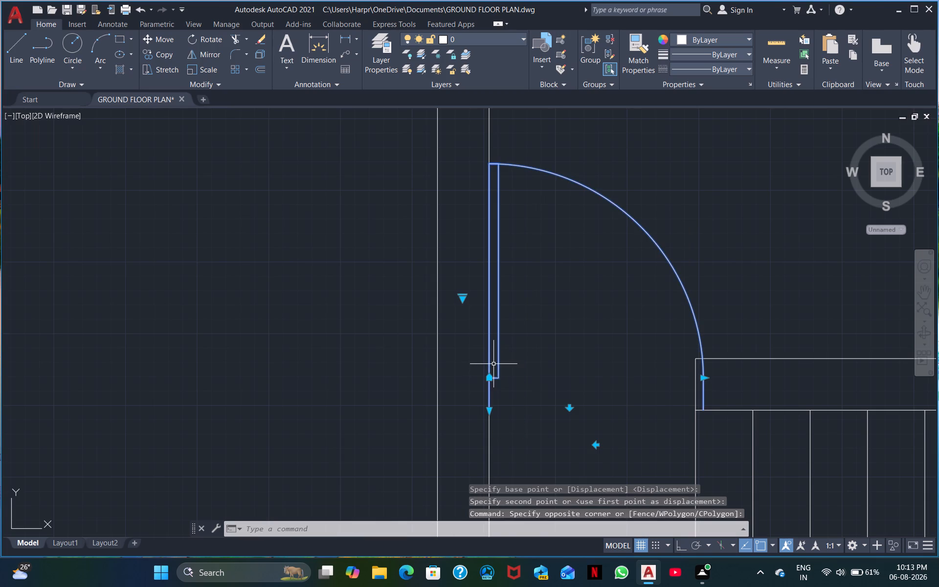
{"action": "right_click", "coordinate": [495, 364]}
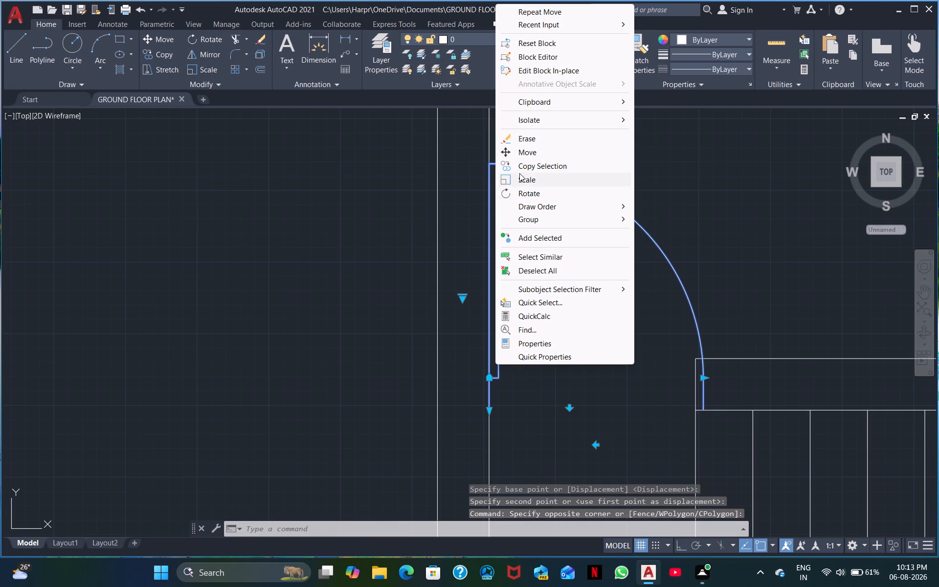
{"action": "left_click", "coordinate": [514, 177]}
{"action": "left_click", "coordinate": [486, 409]}
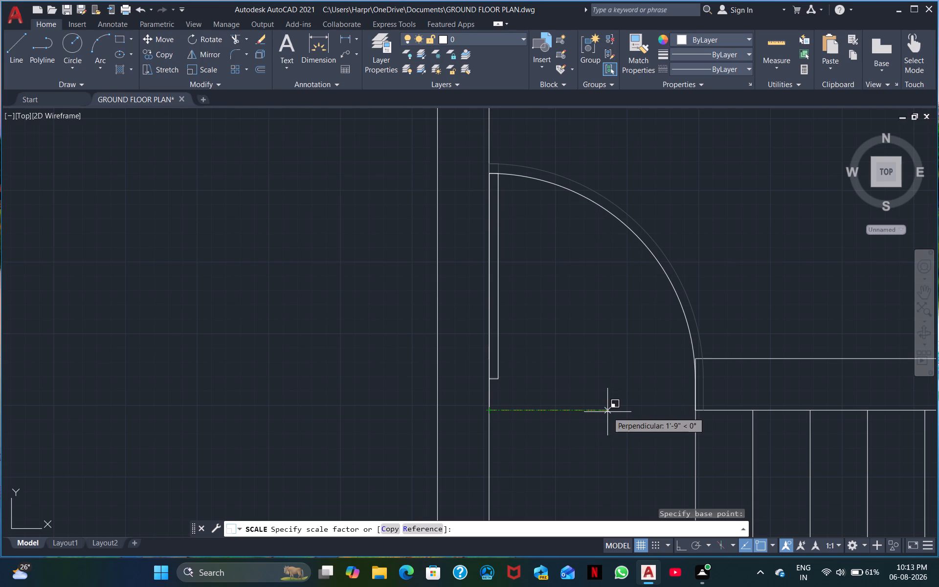
{"action": "left_click", "coordinate": [607, 412]}
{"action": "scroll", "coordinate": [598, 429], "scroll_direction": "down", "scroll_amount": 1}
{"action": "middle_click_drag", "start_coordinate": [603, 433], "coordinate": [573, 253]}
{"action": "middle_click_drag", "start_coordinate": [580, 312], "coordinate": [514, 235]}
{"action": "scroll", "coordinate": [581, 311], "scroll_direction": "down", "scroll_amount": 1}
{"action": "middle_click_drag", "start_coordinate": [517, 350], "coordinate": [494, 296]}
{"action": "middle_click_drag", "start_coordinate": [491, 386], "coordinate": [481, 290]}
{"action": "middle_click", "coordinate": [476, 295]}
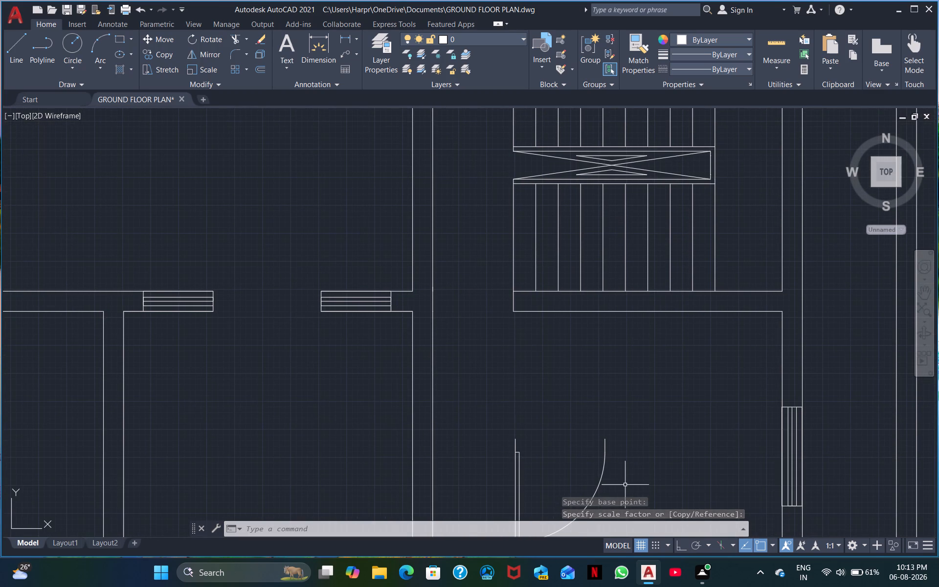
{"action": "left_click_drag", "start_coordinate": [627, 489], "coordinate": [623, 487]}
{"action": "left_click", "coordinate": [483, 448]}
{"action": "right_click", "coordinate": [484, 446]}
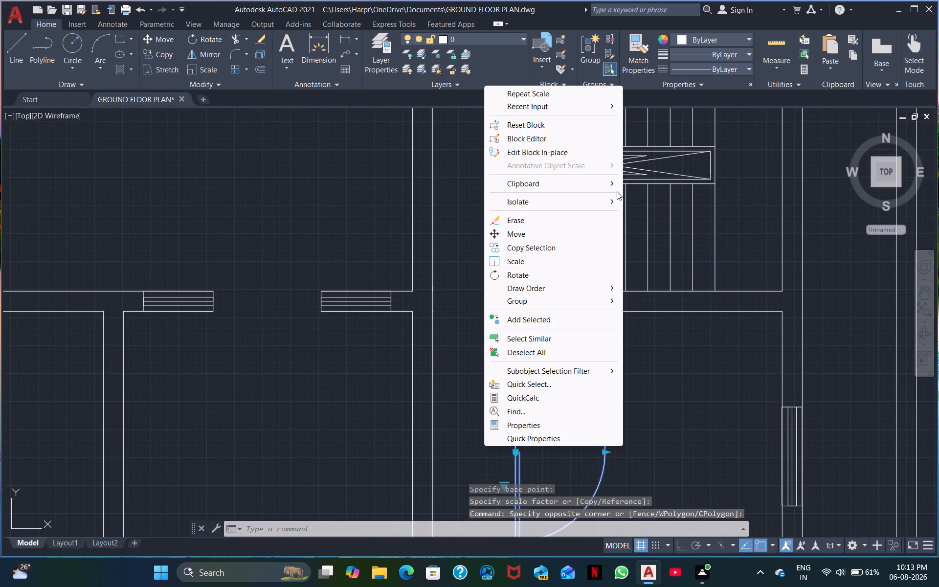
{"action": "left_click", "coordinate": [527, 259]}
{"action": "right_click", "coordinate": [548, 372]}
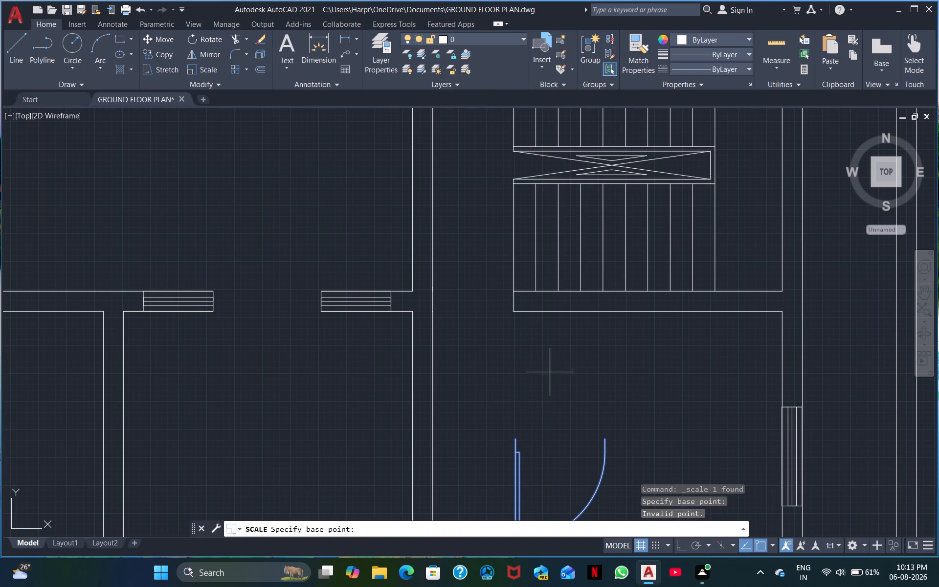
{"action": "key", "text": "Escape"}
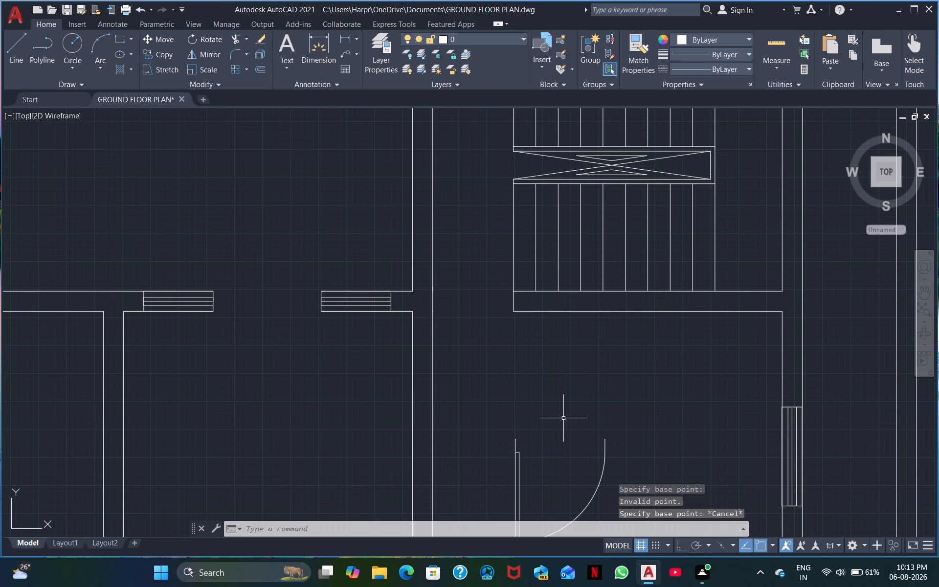
Move the loose door in the room below the staircase by its hinge end onto the side wall, level with the dividing wall's upper edge.
{"action": "left_click_drag", "start_coordinate": [624, 485], "coordinate": [620, 482]}
{"action": "scroll", "coordinate": [589, 432], "scroll_direction": "down", "scroll_amount": 1}
{"action": "middle_click_drag", "start_coordinate": [589, 432], "coordinate": [588, 368]}
{"action": "left_click_drag", "start_coordinate": [682, 442], "coordinate": [681, 442]}
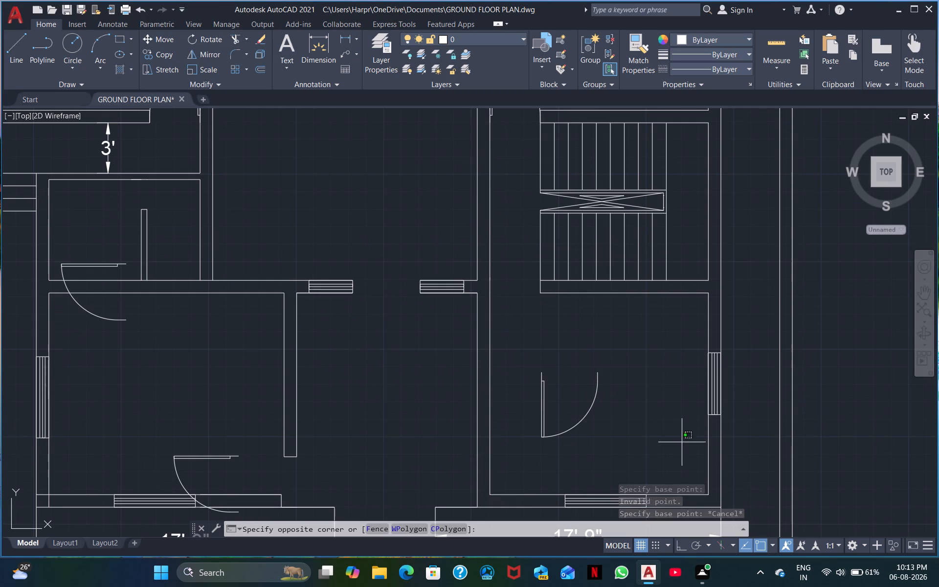
{"action": "left_click_drag", "start_coordinate": [681, 442], "coordinate": [674, 437]}
{"action": "left_click", "coordinate": [506, 372]}
{"action": "right_click", "coordinate": [510, 373]}
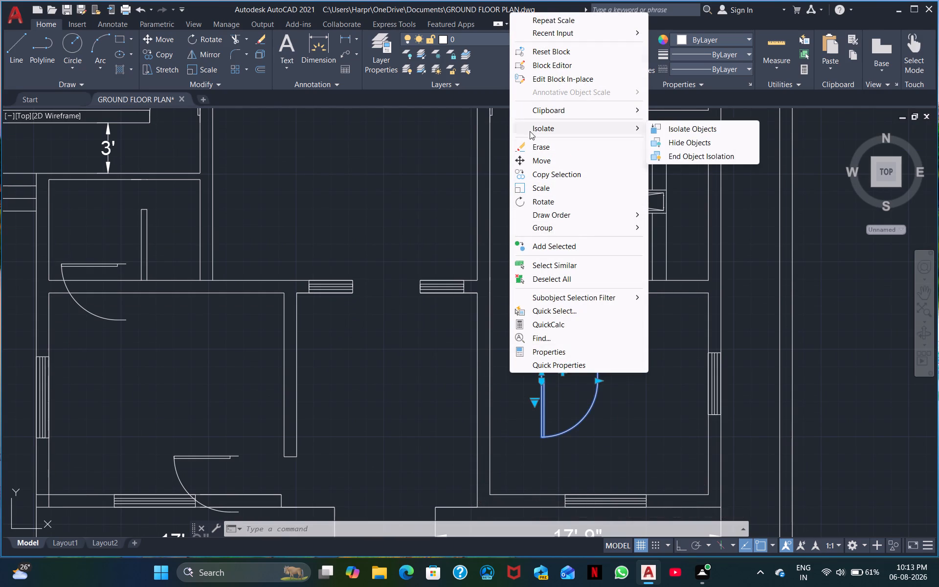
{"action": "left_click", "coordinate": [538, 163]}
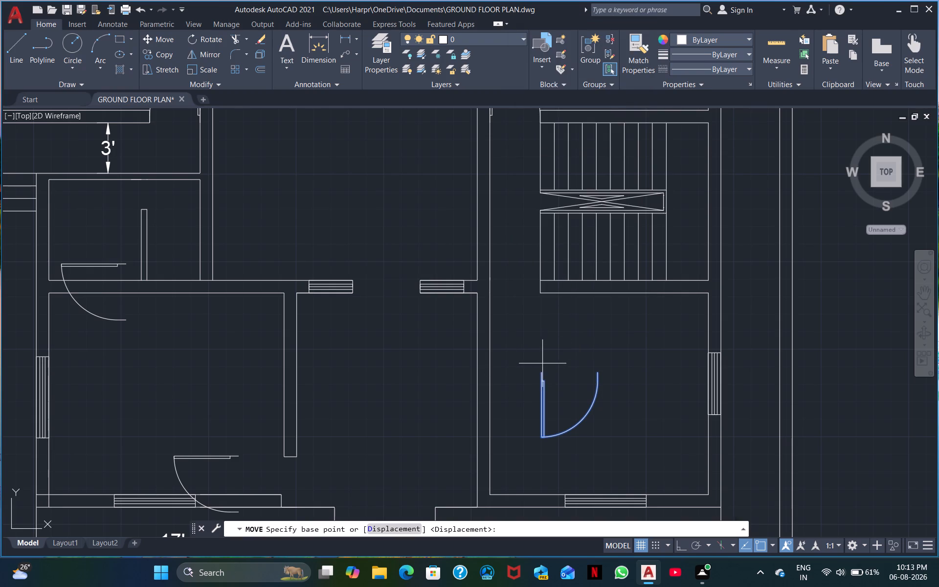
{"action": "left_click", "coordinate": [540, 374]}
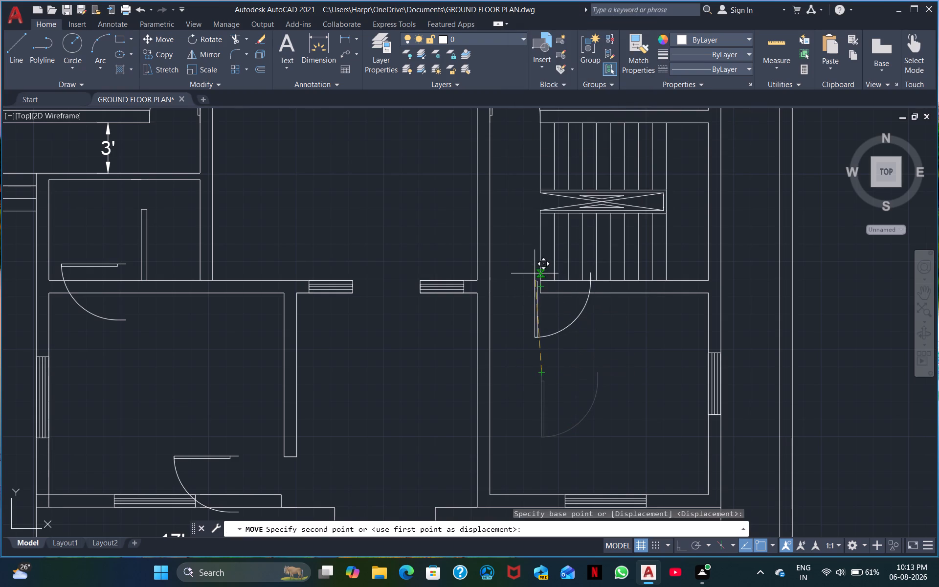
{"action": "left_click", "coordinate": [492, 281]}
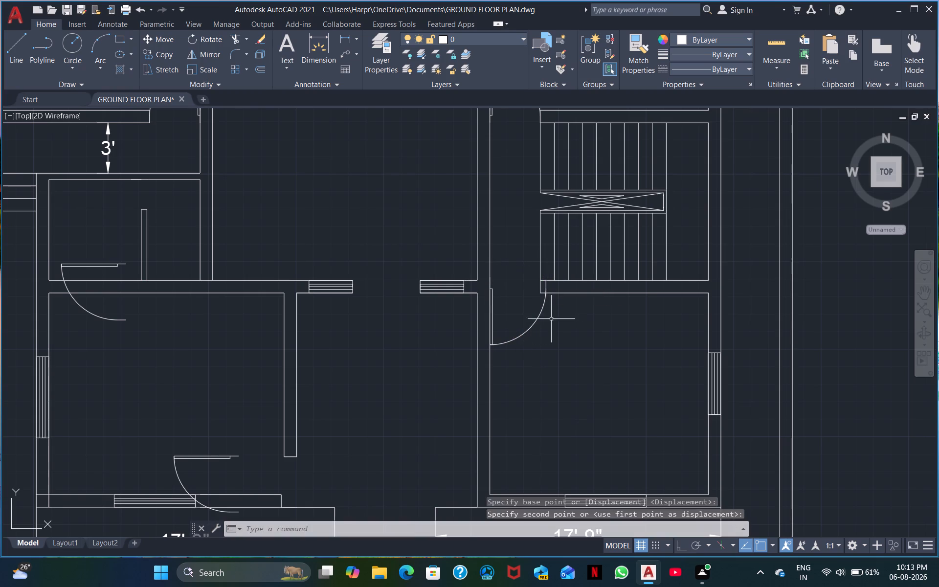
Scale the door below the staircase down from its hinge end so its arc meets the end of the dividing wall.
{"action": "left_click", "coordinate": [553, 330]}
{"action": "left_click", "coordinate": [525, 314]}
{"action": "right_click", "coordinate": [525, 312]}
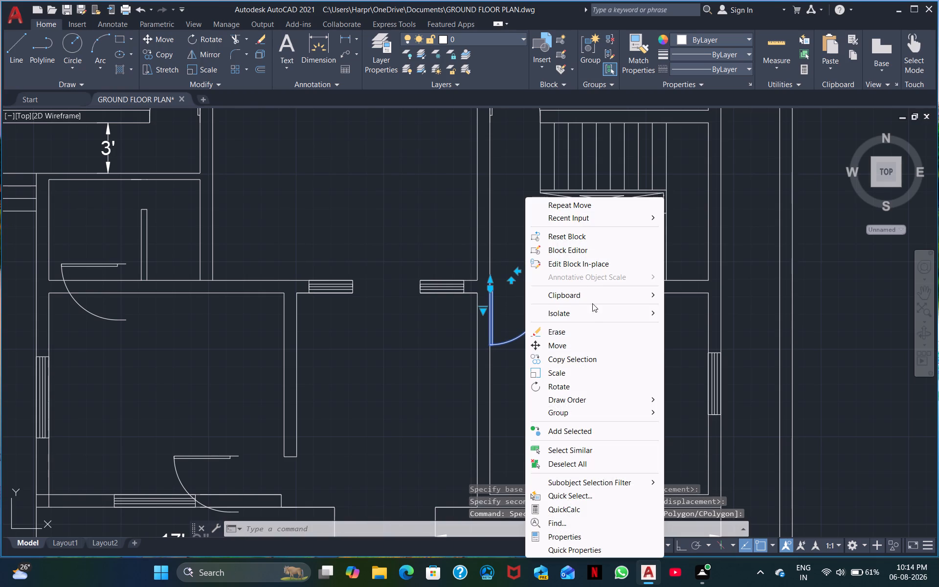
{"action": "left_click", "coordinate": [562, 376]}
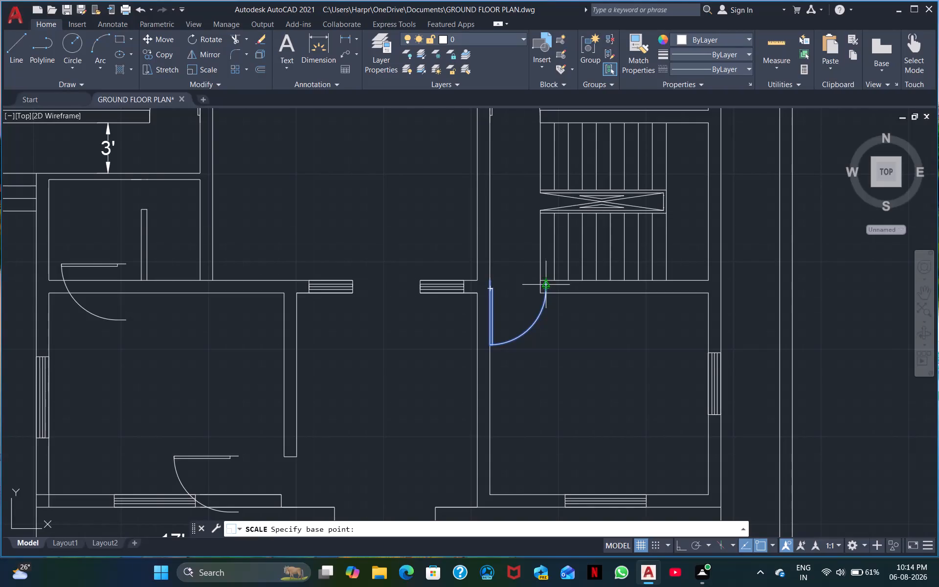
{"action": "left_click", "coordinate": [489, 280]}
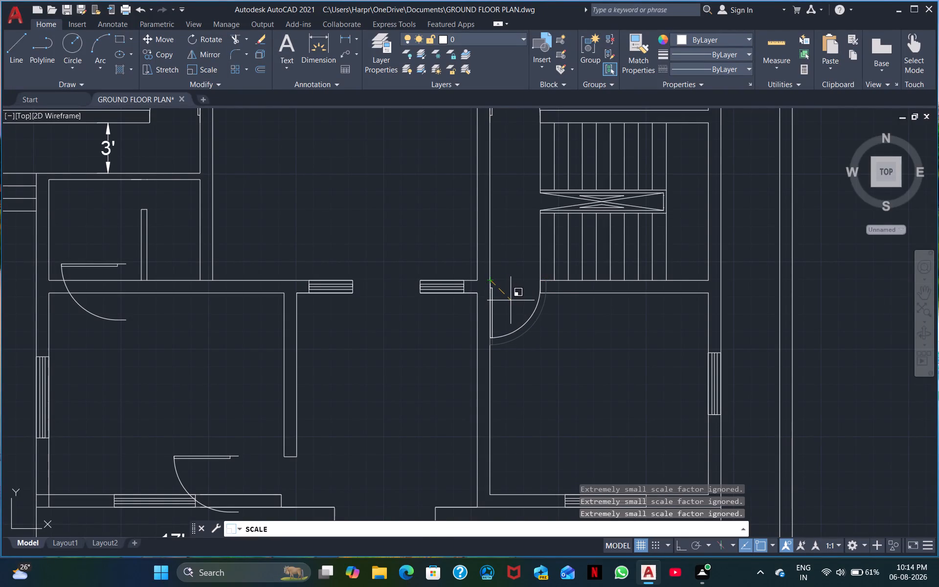
{"action": "left_click", "coordinate": [511, 300]}
Move the loose door in the left front room by its hinge end onto the passage-side corner of the inner wall's lower end.
{"action": "middle_click_drag", "start_coordinate": [618, 396], "coordinate": [564, 352]}
{"action": "scroll", "coordinate": [564, 352], "scroll_direction": "down", "scroll_amount": 1}
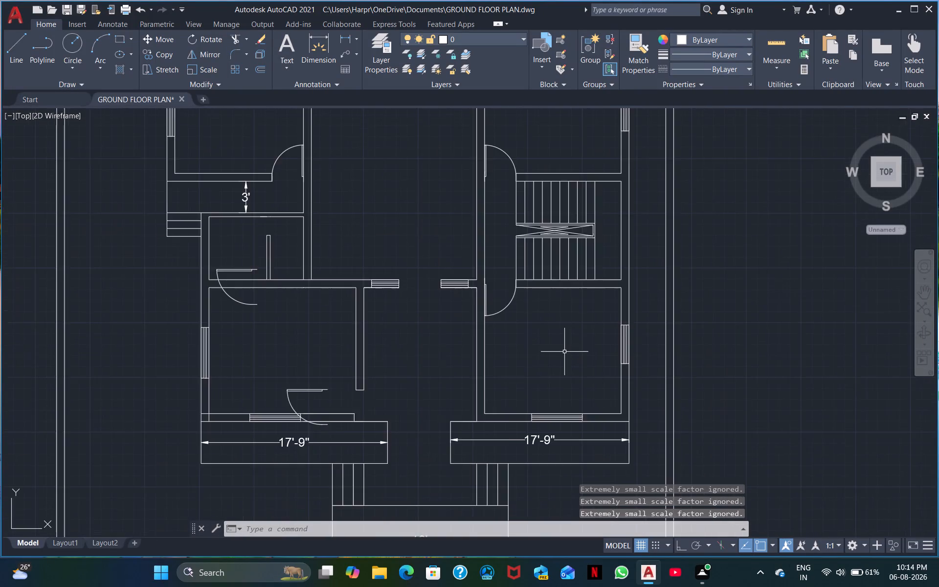
{"action": "scroll", "coordinate": [564, 352], "scroll_direction": "down", "scroll_amount": 1}
{"action": "middle_click_drag", "start_coordinate": [564, 352], "coordinate": [572, 290]}
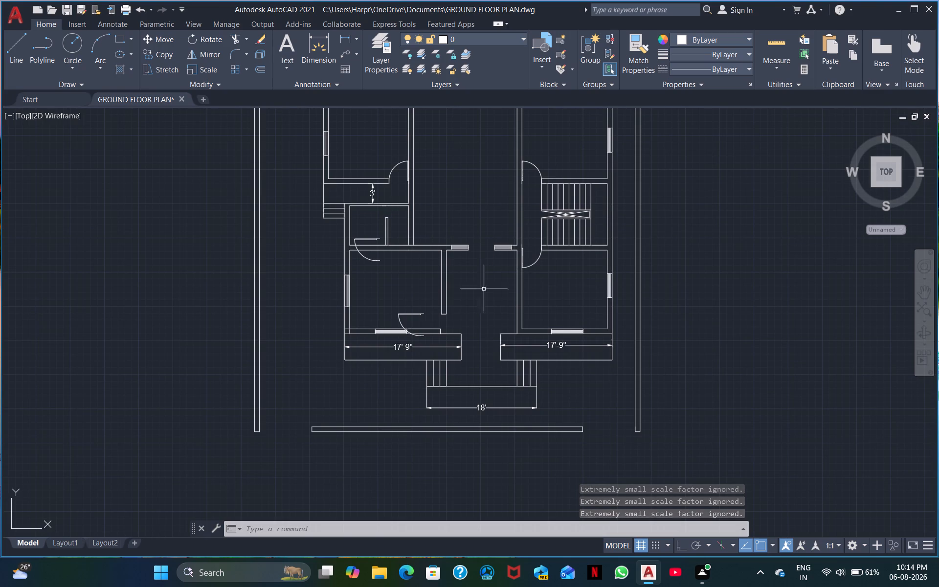
{"action": "left_click", "coordinate": [420, 318]}
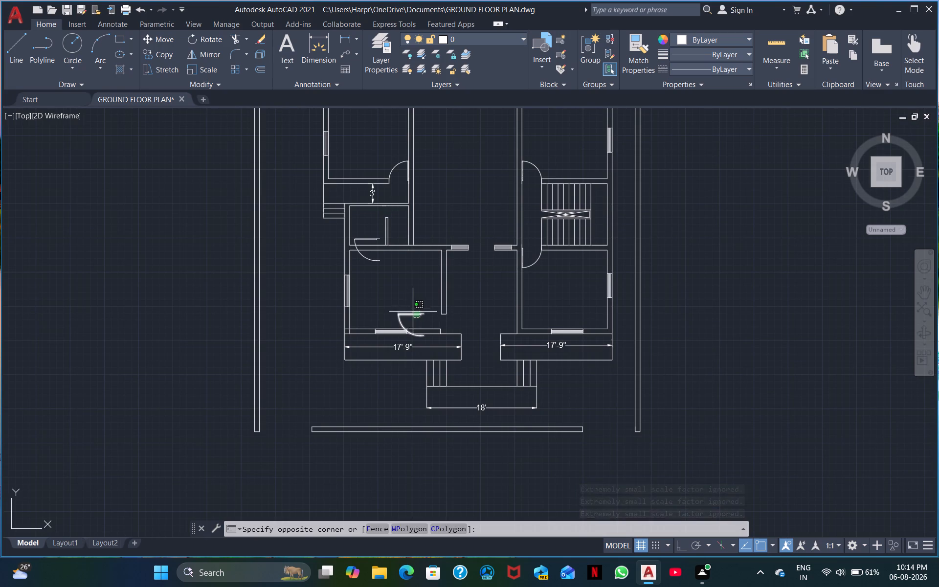
{"action": "left_click", "coordinate": [411, 306]}
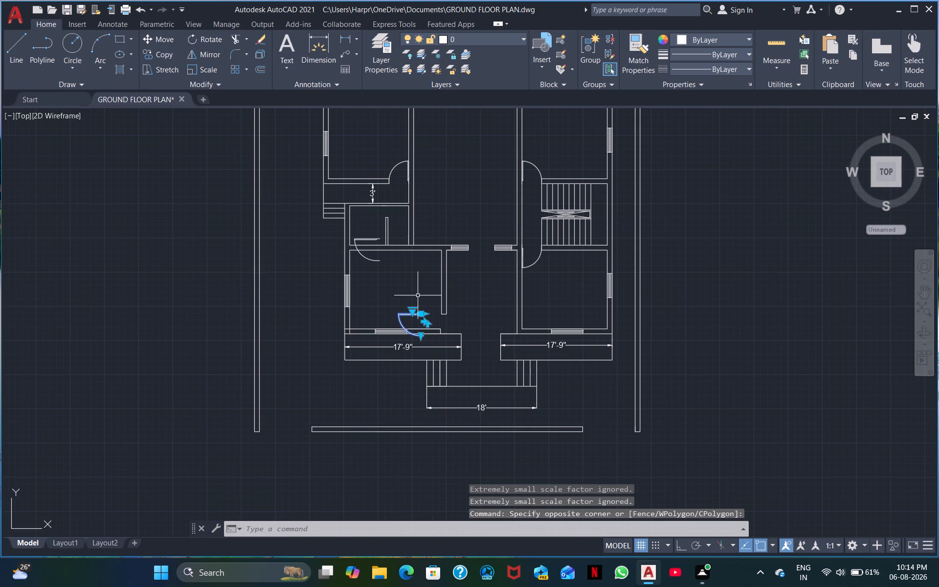
{"action": "scroll", "coordinate": [421, 294], "scroll_direction": "down", "scroll_amount": 1}
{"action": "scroll", "coordinate": [422, 294], "scroll_direction": "up", "scroll_amount": 1}
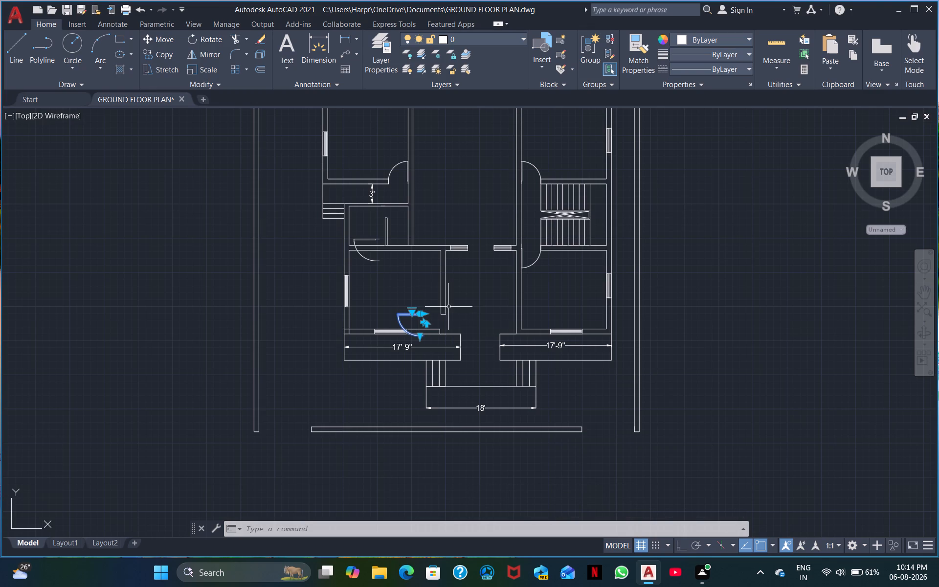
{"action": "right_click", "coordinate": [388, 294]}
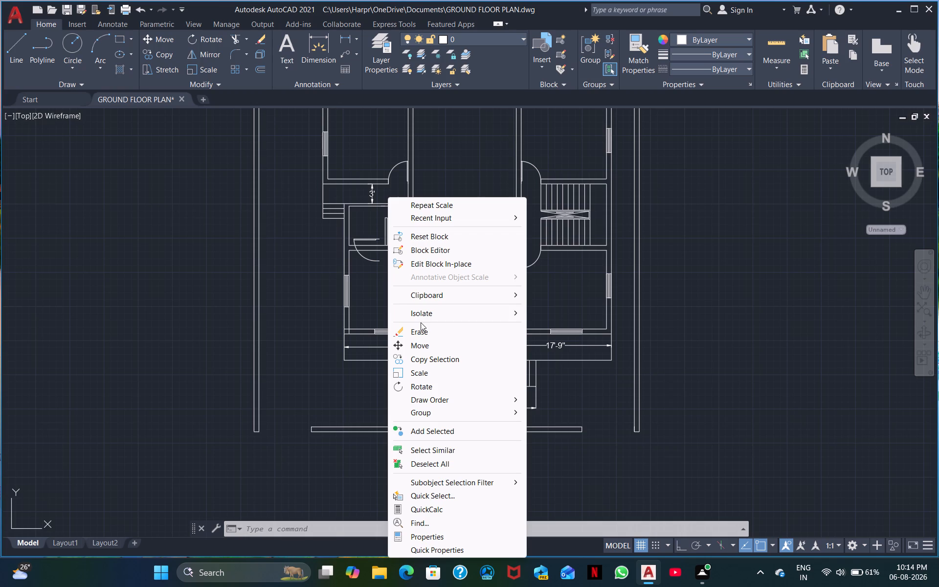
{"action": "left_click", "coordinate": [423, 344]}
{"action": "scroll", "coordinate": [417, 342], "scroll_direction": "up", "scroll_amount": 2}
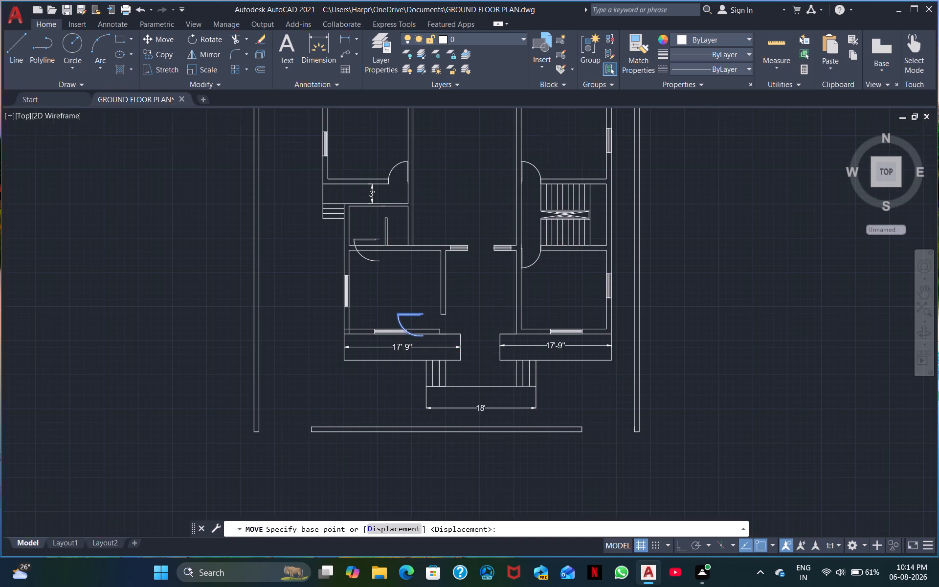
{"action": "scroll", "coordinate": [417, 342], "scroll_direction": "up", "scroll_amount": 2}
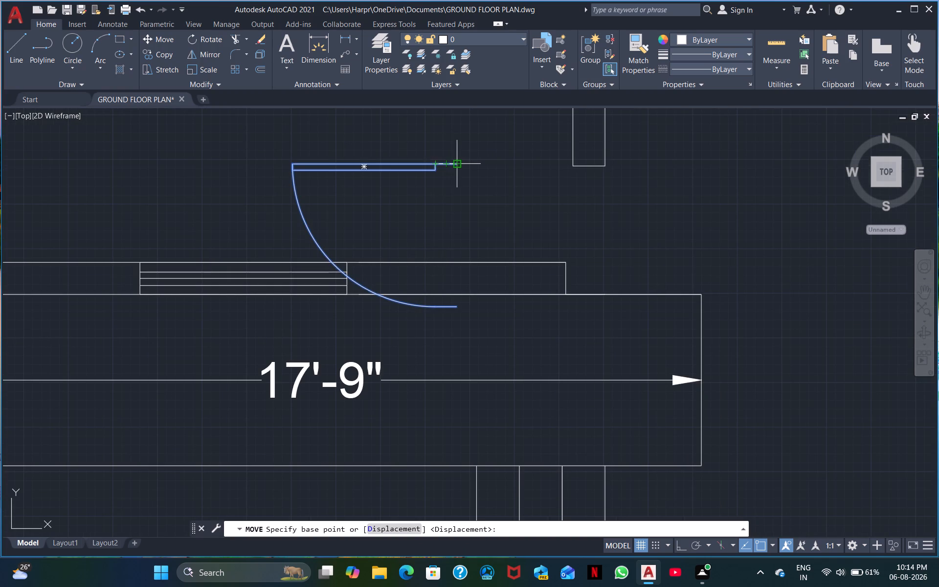
{"action": "left_click", "coordinate": [455, 162]}
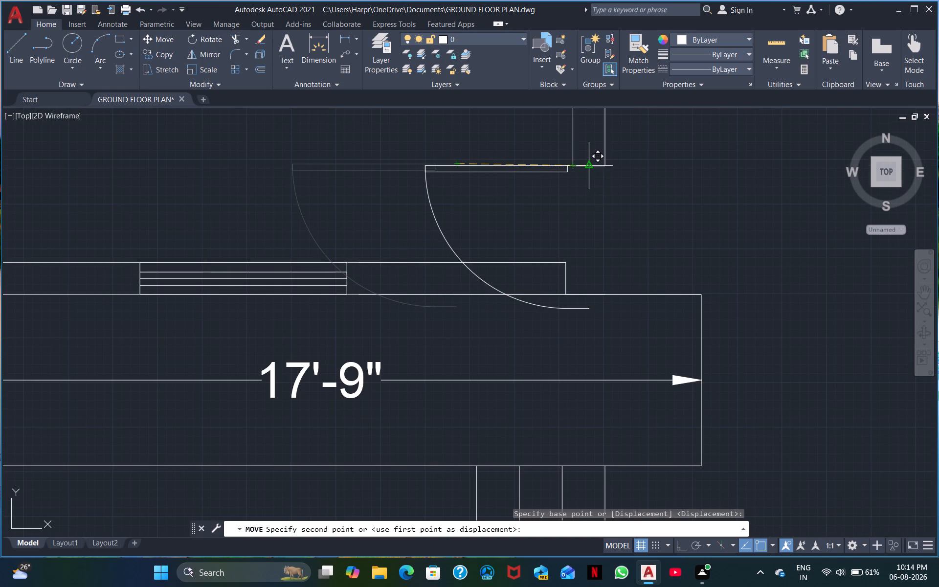
{"action": "left_click", "coordinate": [604, 166]}
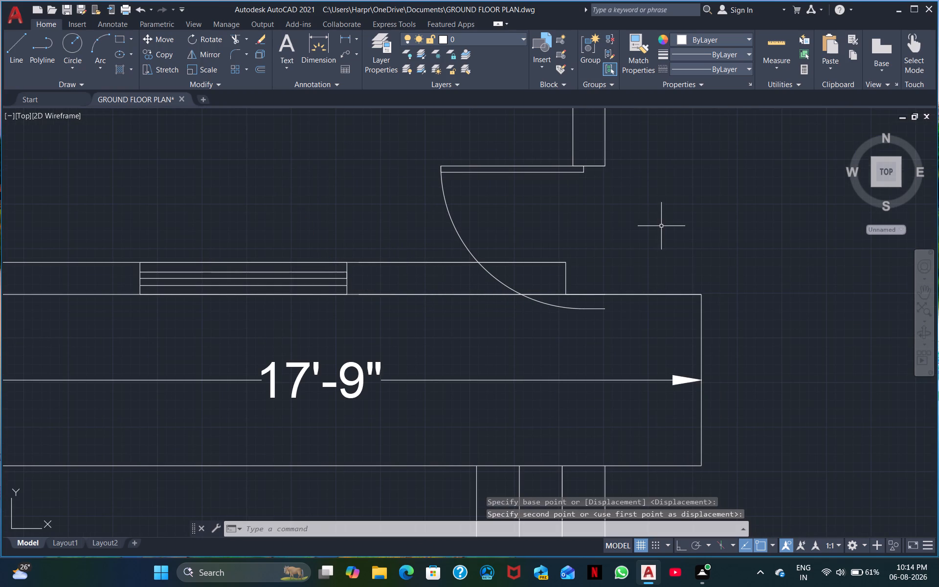
Scale the left front room's door down from its hinge end so its arc meets the end of the front wall's inner face.
{"action": "left_click_drag", "start_coordinate": [536, 194], "coordinate": [479, 115]}
{"action": "left_click", "coordinate": [479, 117]}
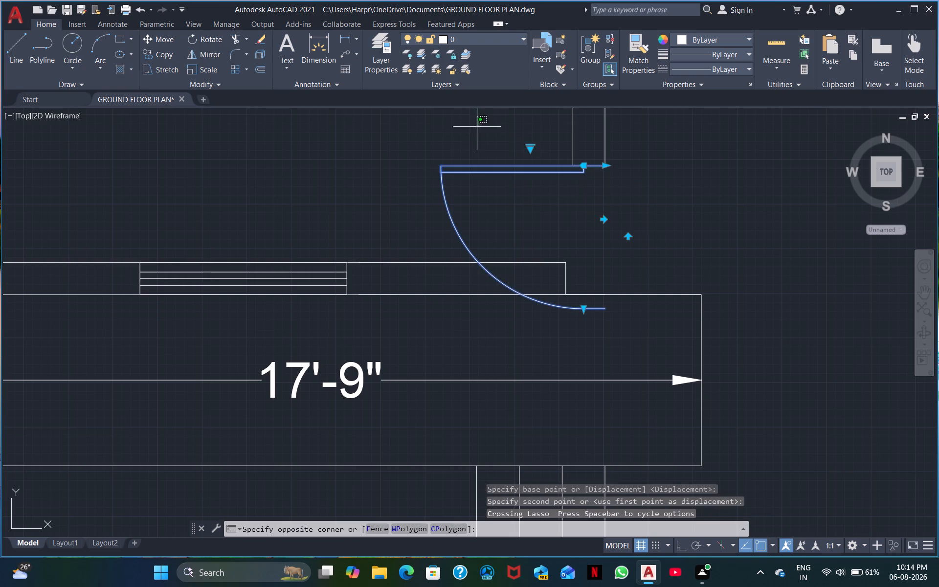
{"action": "right_click", "coordinate": [477, 139]}
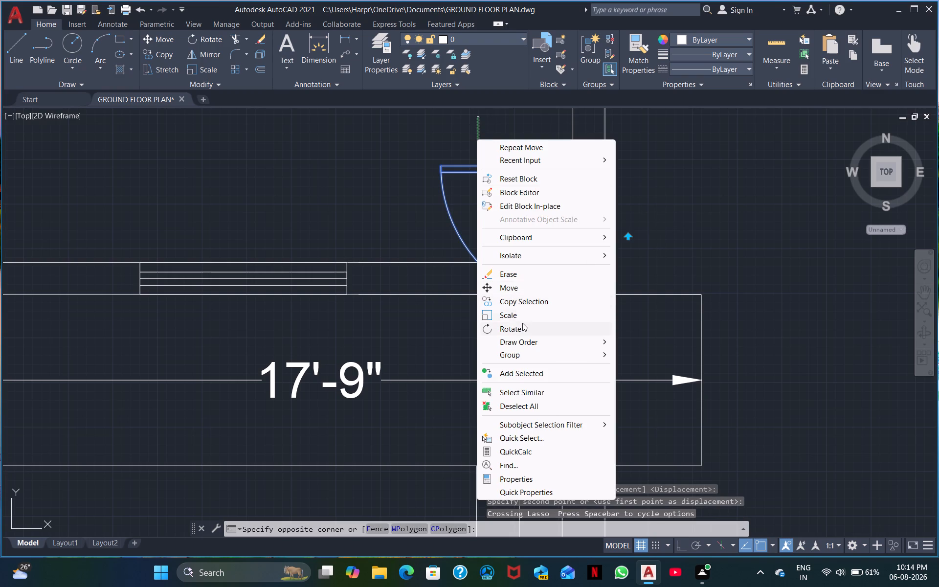
{"action": "left_click", "coordinate": [503, 316]}
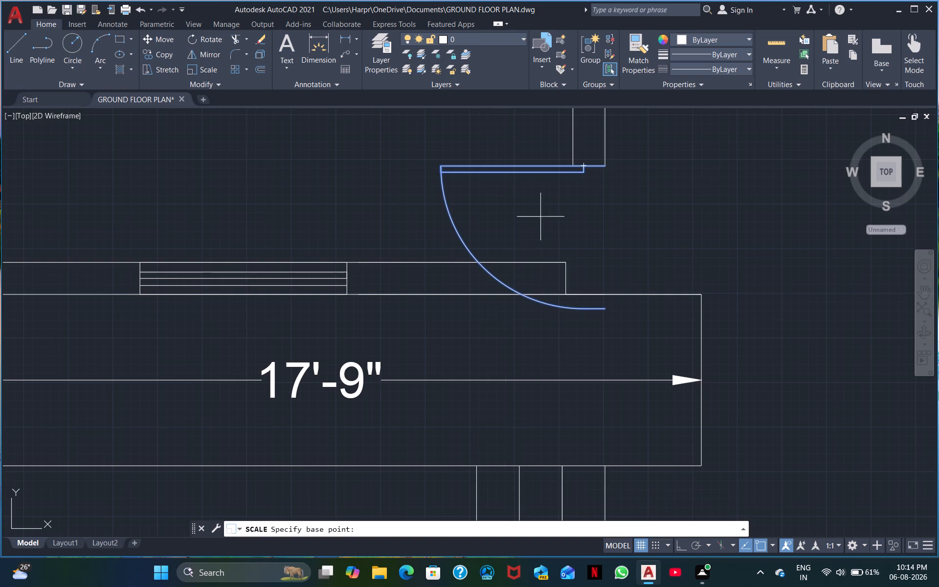
{"action": "left_click", "coordinate": [608, 167]}
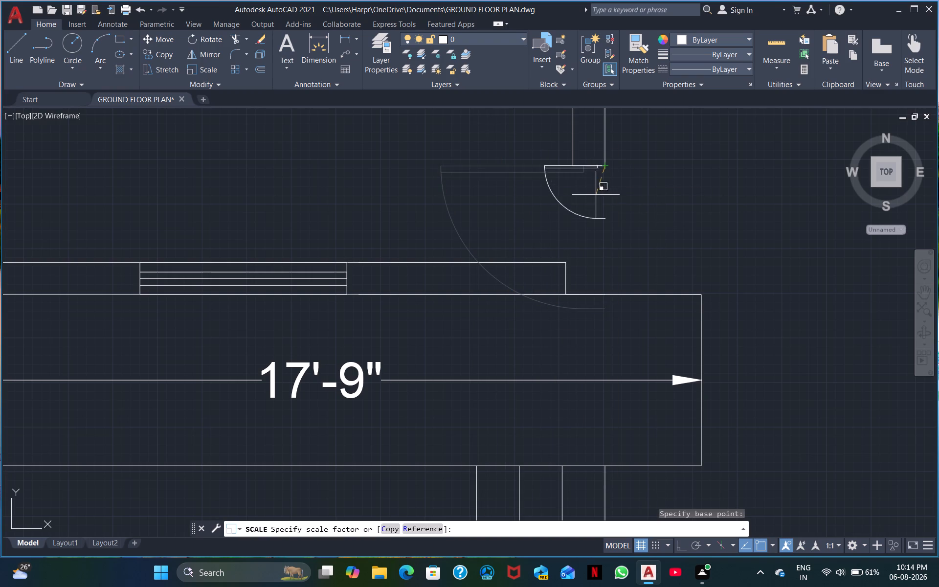
{"action": "left_click", "coordinate": [590, 221]}
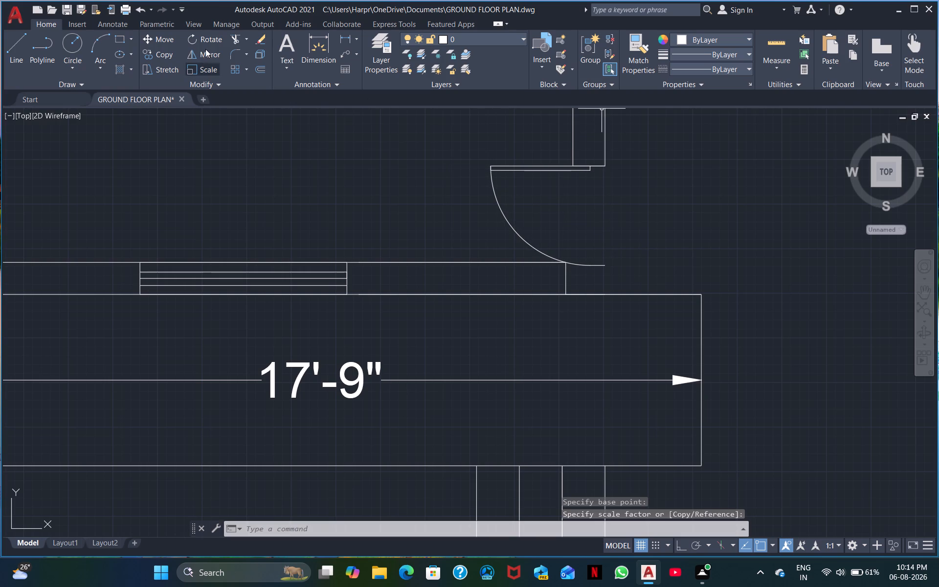
Extend both inner wall lines across the door opening to the front wall's outer line, and the front wall's inner line to meet them.
{"action": "left_click", "coordinate": [244, 42]}
{"action": "left_click", "coordinate": [235, 79]}
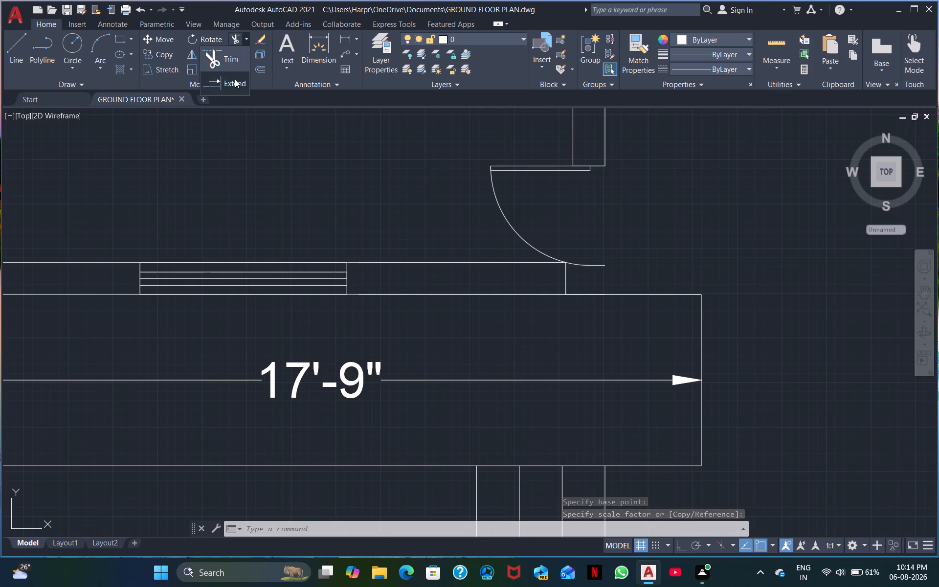
{"action": "left_click", "coordinate": [604, 154]}
{"action": "left_click", "coordinate": [604, 222]}
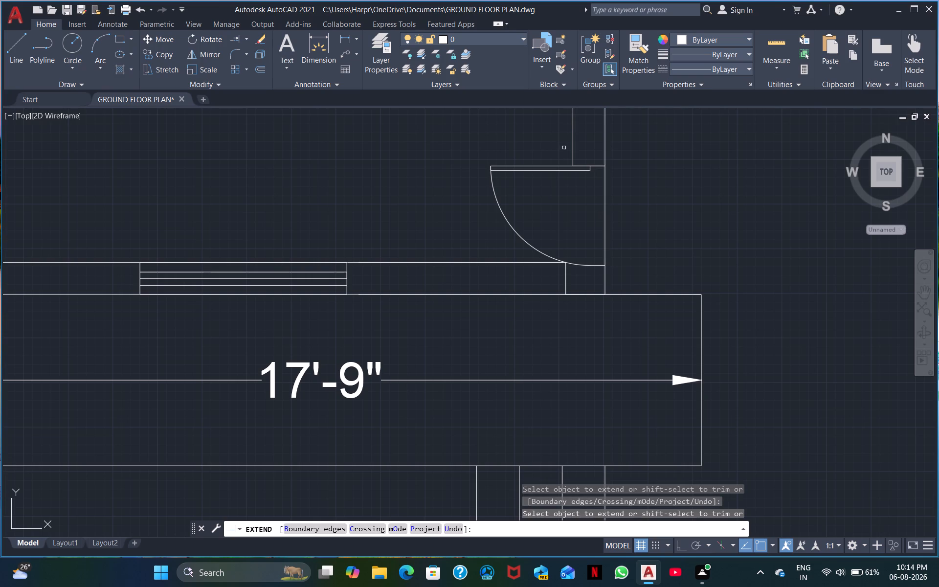
{"action": "left_click", "coordinate": [572, 144]}
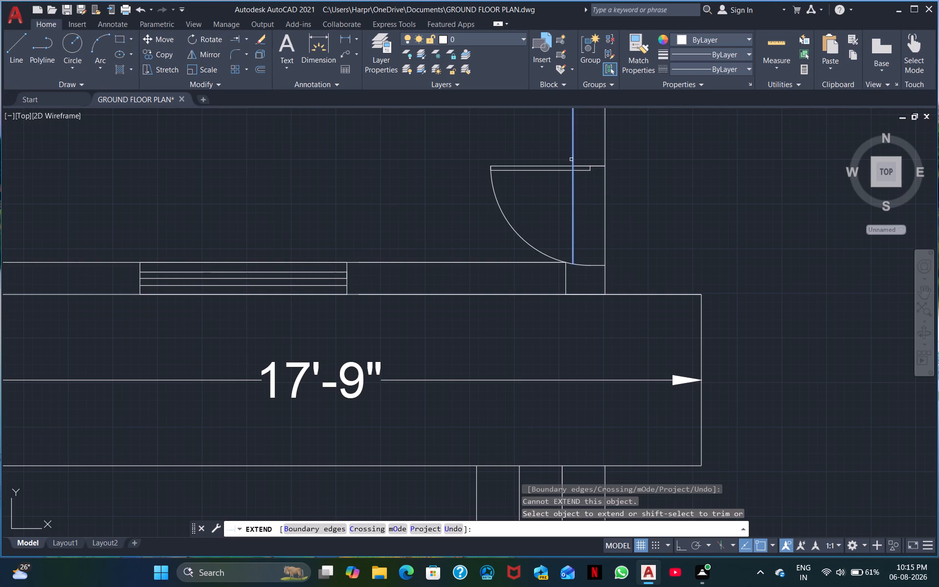
{"action": "left_click", "coordinate": [571, 159]}
{"action": "left_click", "coordinate": [570, 229]}
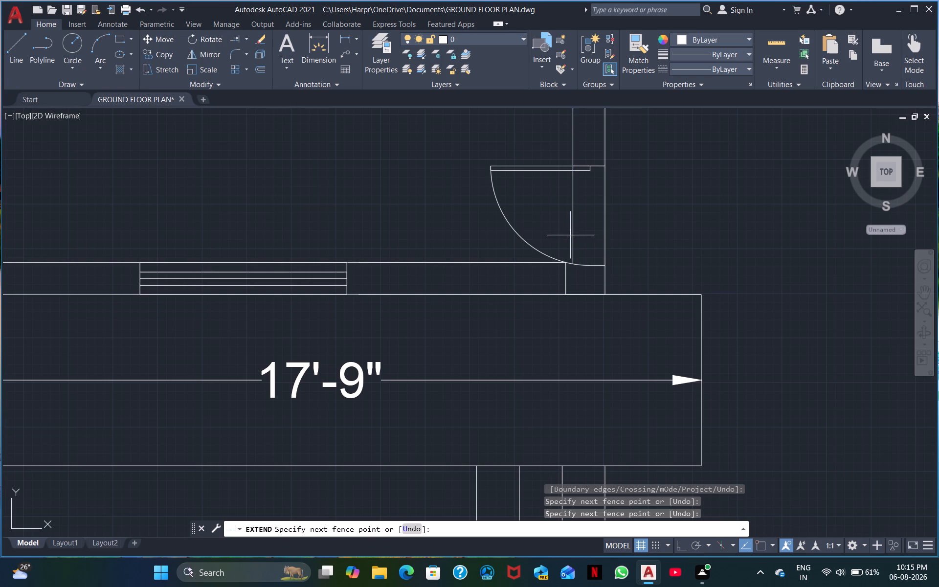
{"action": "left_click", "coordinate": [581, 233]}
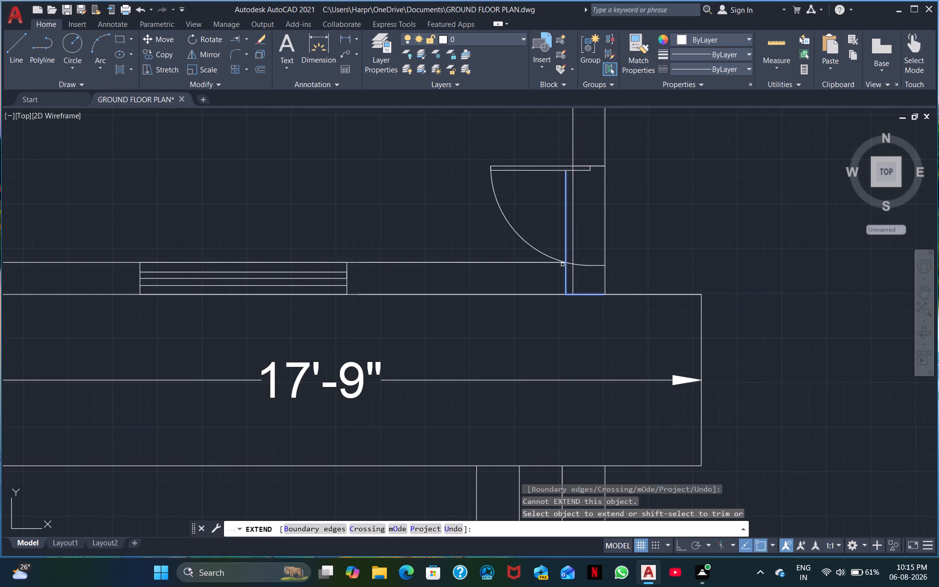
{"action": "left_click", "coordinate": [558, 264]}
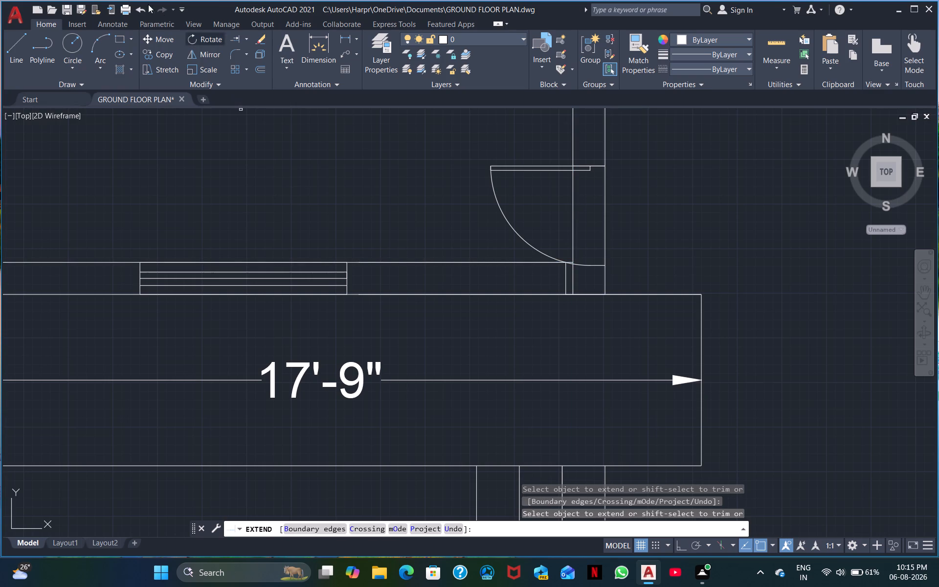
Trim away the front wall's old end line and the two extended wall lines crossing the door opening.
{"action": "left_click", "coordinate": [245, 40]}
{"action": "left_click", "coordinate": [237, 63]}
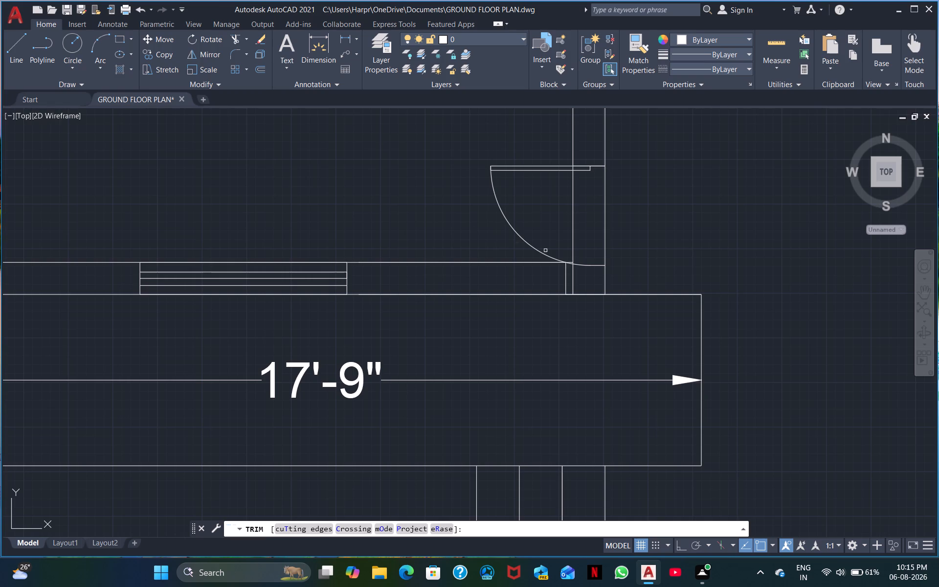
{"action": "left_click", "coordinate": [567, 274]}
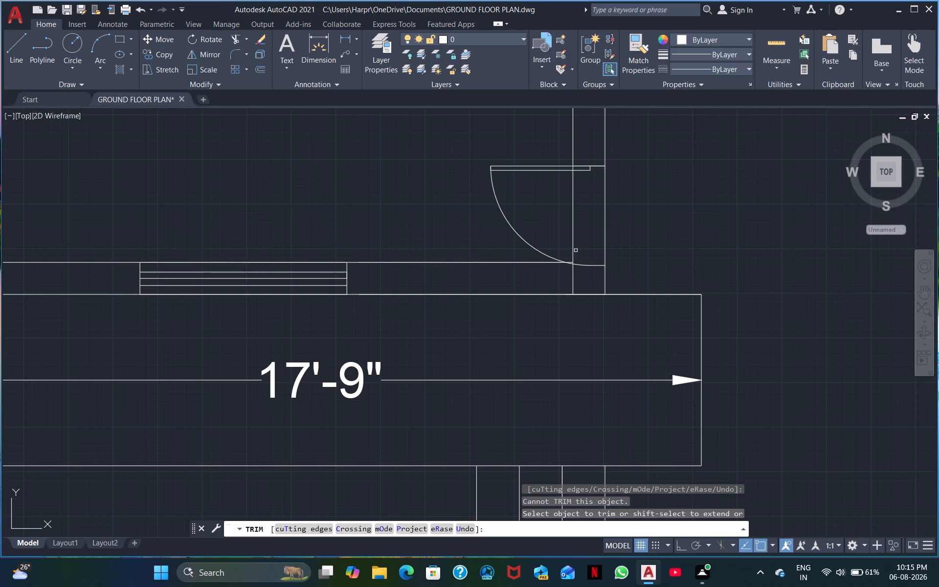
{"action": "left_click_drag", "start_coordinate": [562, 240], "coordinate": [617, 233]}
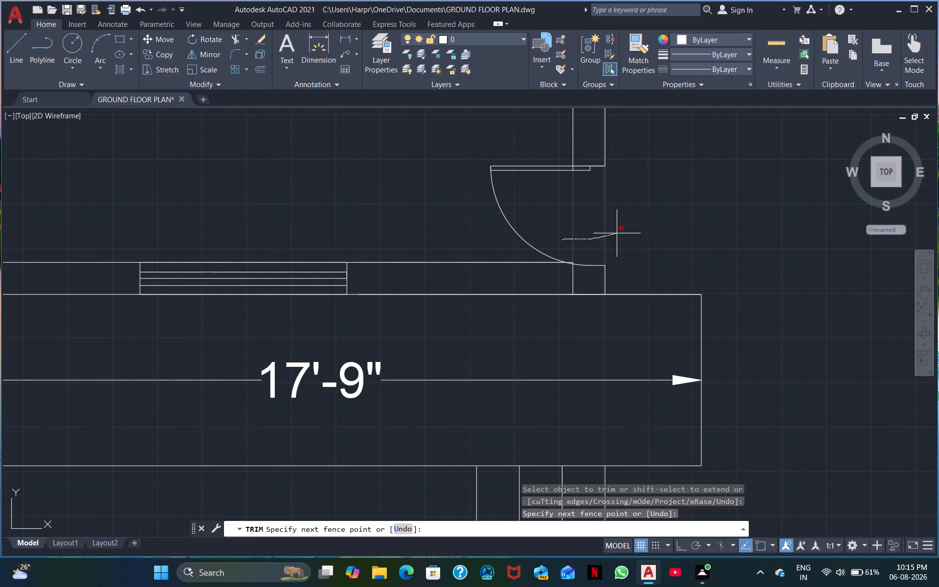
{"action": "left_click_drag", "start_coordinate": [617, 233], "coordinate": [624, 232]}
Trim the small wall line ends projecting past the door's arc at the front wall corner.
{"action": "middle_click_drag", "start_coordinate": [632, 227], "coordinate": [583, 202]}
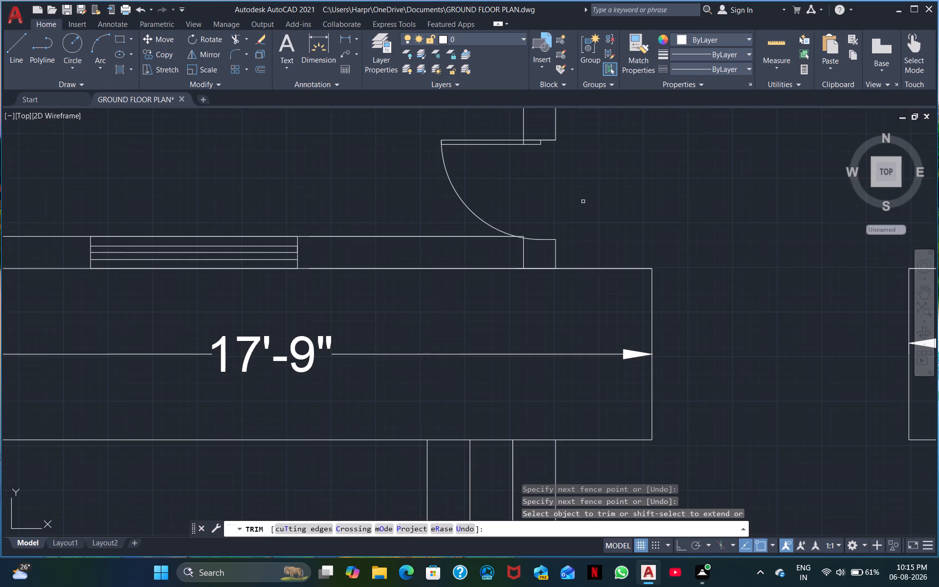
{"action": "scroll", "coordinate": [583, 202], "scroll_direction": "up", "scroll_amount": 3}
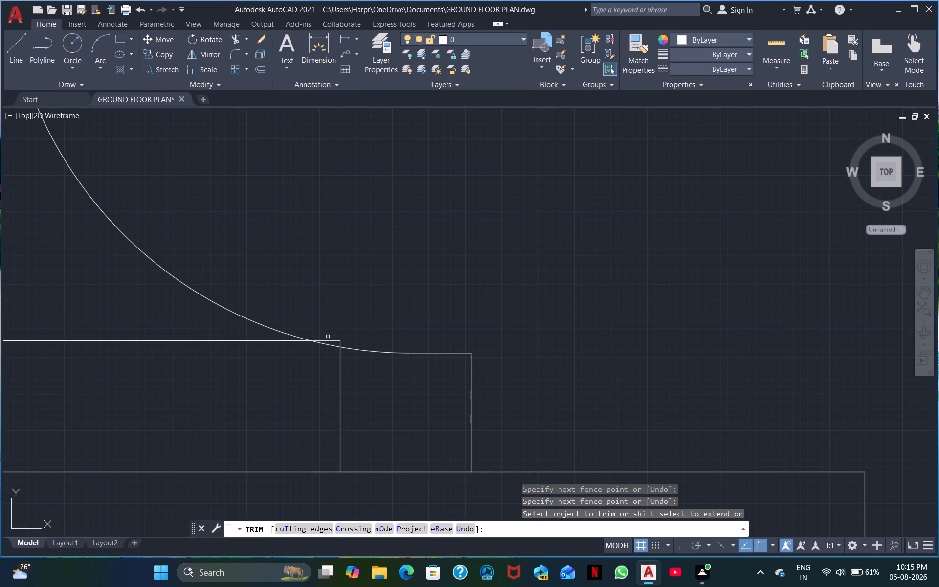
{"action": "left_click", "coordinate": [329, 339]}
{"action": "left_click", "coordinate": [341, 340]}
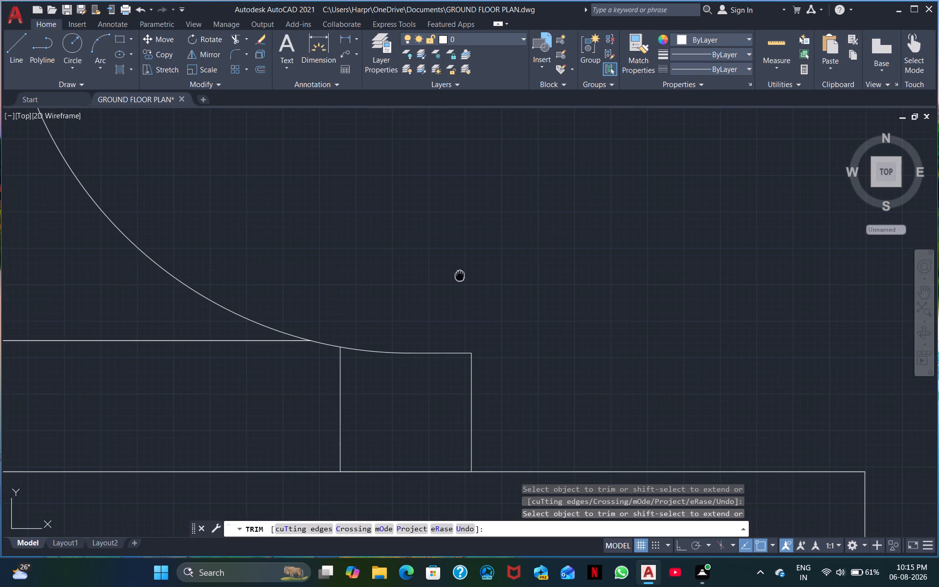
Review the front rooms, the entrance and the whole floor plan with the doors in place.
{"action": "middle_click", "coordinate": [460, 275]}
{"action": "scroll", "coordinate": [460, 275], "scroll_direction": "down", "scroll_amount": 1}
{"action": "middle_click_drag", "start_coordinate": [571, 245], "coordinate": [321, 282]}
{"action": "scroll", "coordinate": [319, 270], "scroll_direction": "down", "scroll_amount": 2}
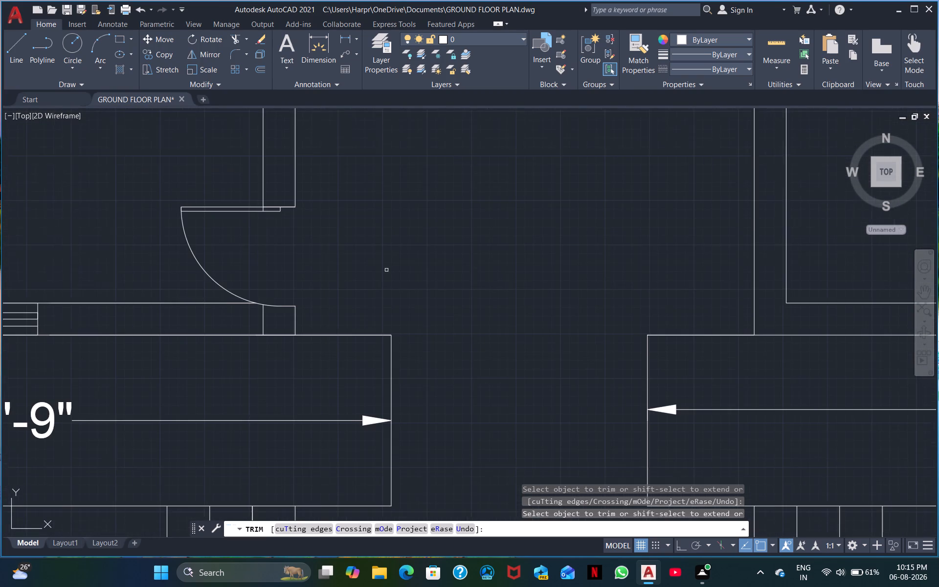
{"action": "middle_click_drag", "start_coordinate": [391, 270], "coordinate": [391, 287]}
{"action": "scroll", "coordinate": [395, 278], "scroll_direction": "down", "scroll_amount": 1}
{"action": "middle_click_drag", "start_coordinate": [399, 270], "coordinate": [401, 276]}
{"action": "scroll", "coordinate": [410, 271], "scroll_direction": "down", "scroll_amount": 2}
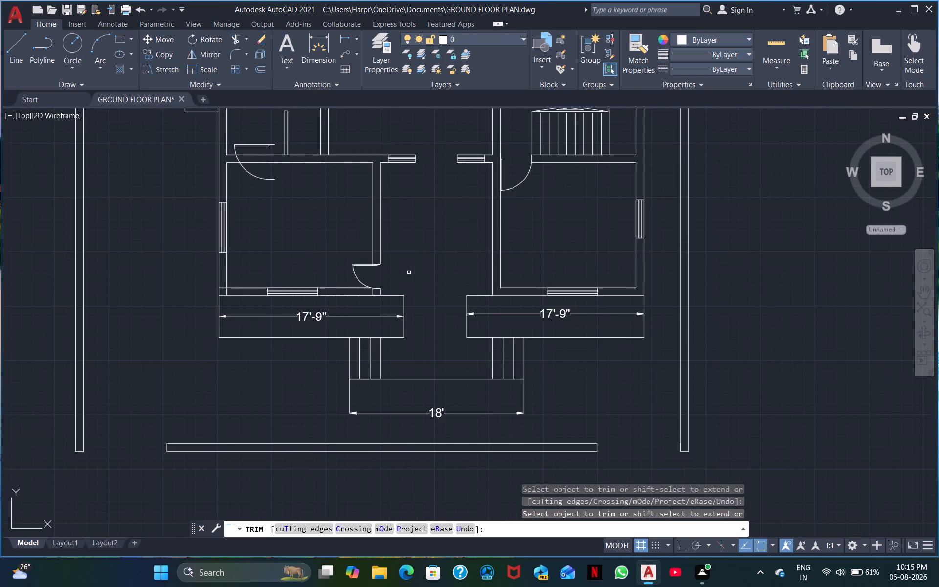
{"action": "scroll", "coordinate": [409, 272], "scroll_direction": "up", "scroll_amount": 1}
{"action": "middle_click", "coordinate": [409, 272]}
{"action": "scroll", "coordinate": [409, 272], "scroll_direction": "down", "scroll_amount": 1}
{"action": "middle_click_drag", "start_coordinate": [458, 269], "coordinate": [411, 215]}
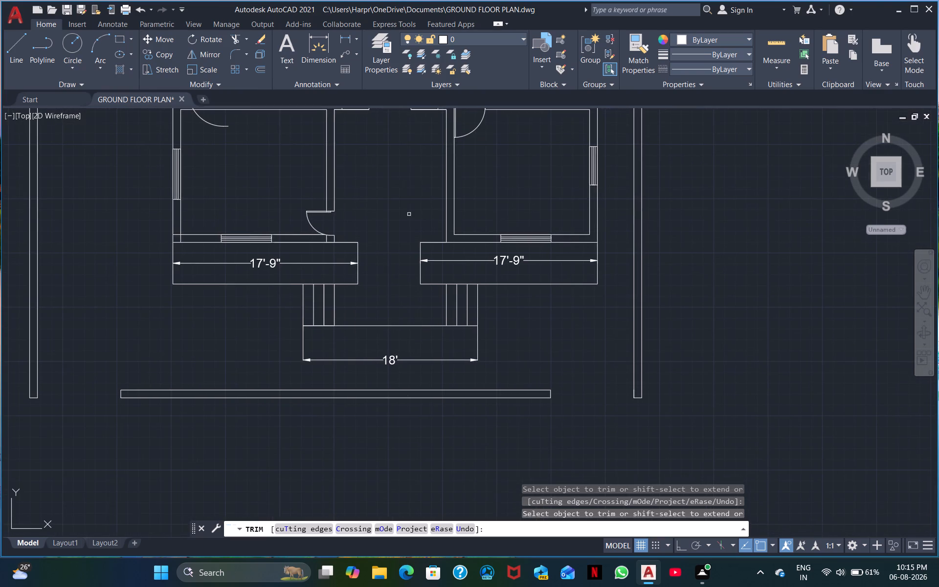
{"action": "middle_click_drag", "start_coordinate": [353, 196], "coordinate": [376, 190]}
{"action": "scroll", "coordinate": [396, 160], "scroll_direction": "down", "scroll_amount": 1}
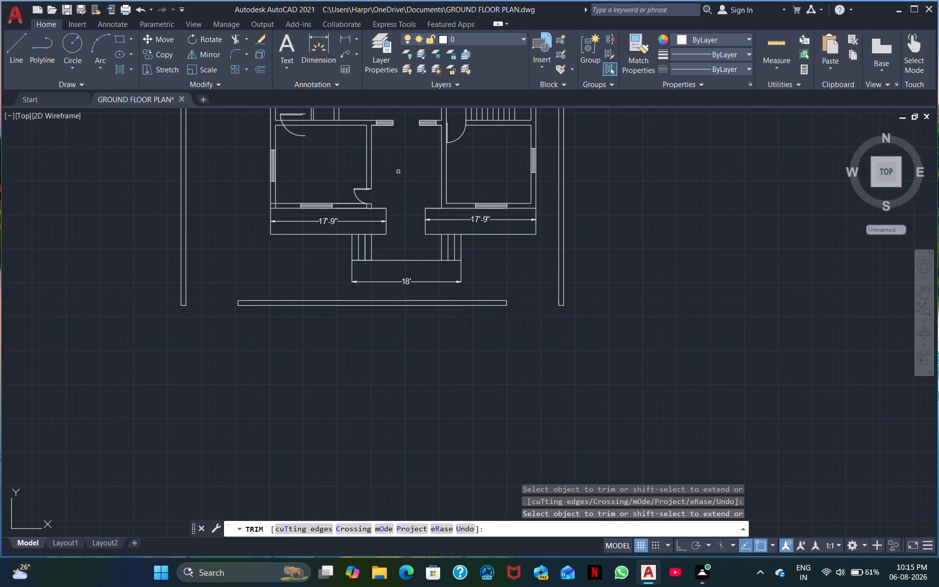
{"action": "middle_click_drag", "start_coordinate": [399, 173], "coordinate": [443, 213]}
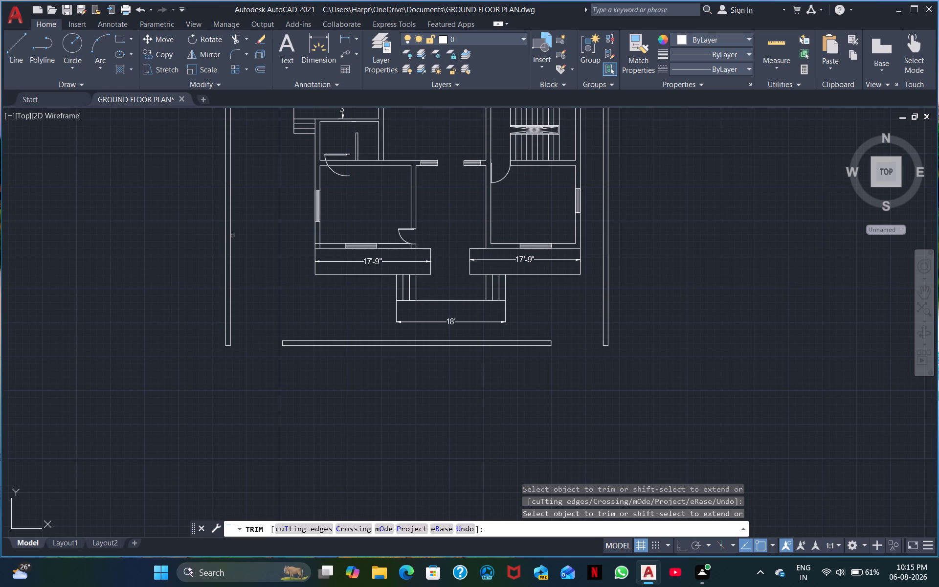
{"action": "scroll", "coordinate": [295, 268], "scroll_direction": "down", "scroll_amount": 2}
{"action": "scroll", "coordinate": [293, 267], "scroll_direction": "up", "scroll_amount": 1}
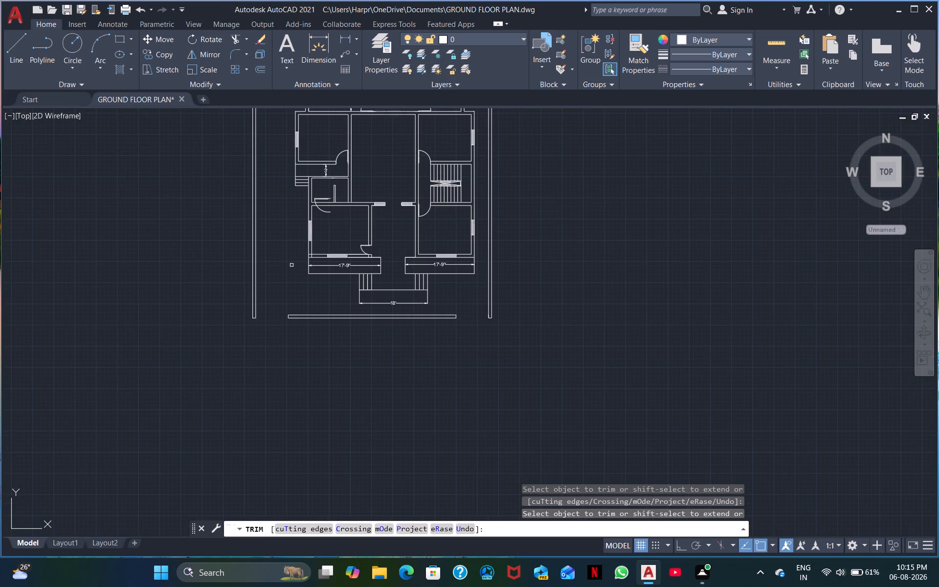
{"action": "scroll", "coordinate": [291, 265], "scroll_direction": "down", "scroll_amount": 2}
{"action": "middle_click_drag", "start_coordinate": [282, 230], "coordinate": [264, 298]}
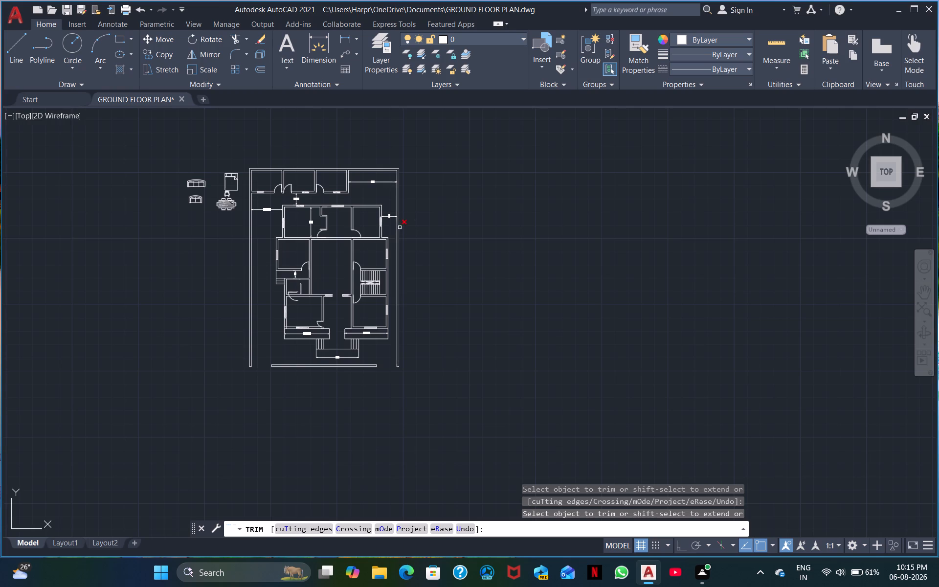
Examine the rooms, staircase and existing doors, and the opening between the two windows in the central hall's lower wall.
{"action": "middle_click_drag", "start_coordinate": [456, 200], "coordinate": [497, 206]}
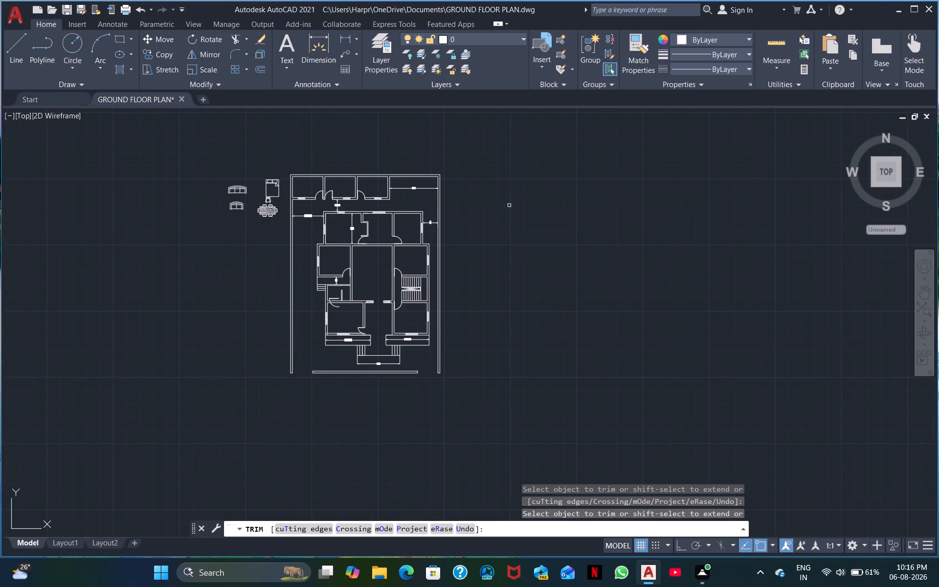
{"action": "scroll", "coordinate": [511, 203], "scroll_direction": "up", "scroll_amount": 3}
{"action": "middle_click_drag", "start_coordinate": [376, 205], "coordinate": [716, 141]}
{"action": "middle_click_drag", "start_coordinate": [657, 186], "coordinate": [659, 181]}
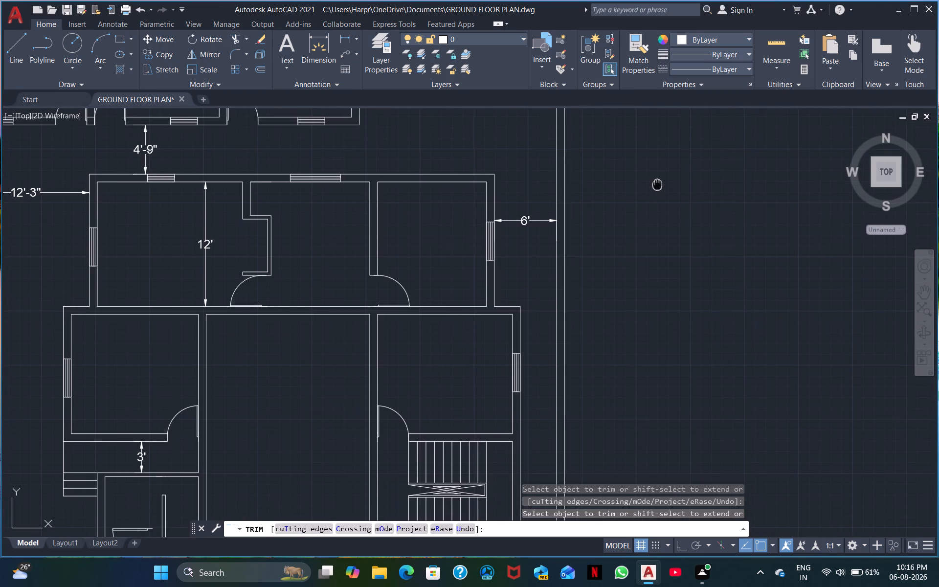
{"action": "middle_click_drag", "start_coordinate": [659, 181], "coordinate": [660, 121]}
{"action": "middle_click_drag", "start_coordinate": [687, 188], "coordinate": [647, 136]}
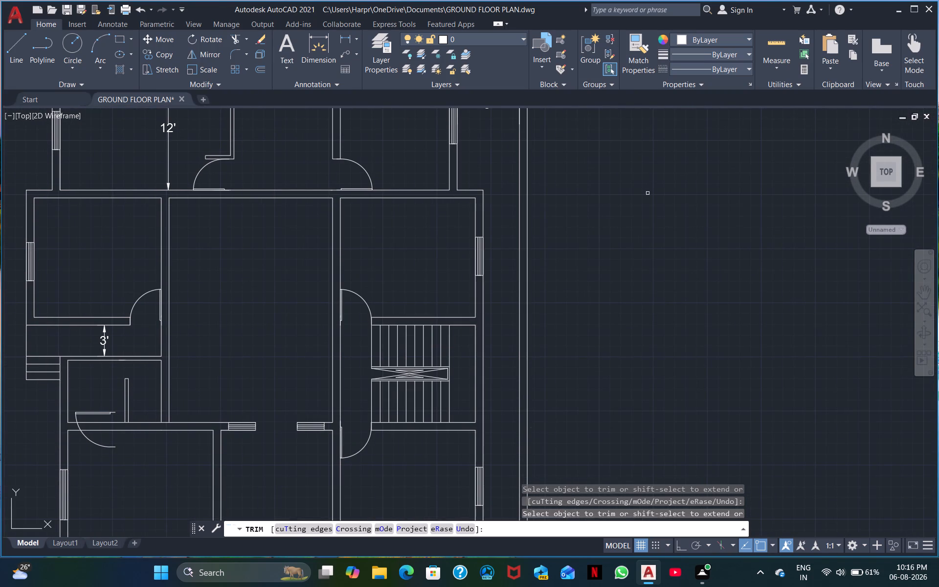
{"action": "middle_click_drag", "start_coordinate": [580, 358], "coordinate": [673, 296]}
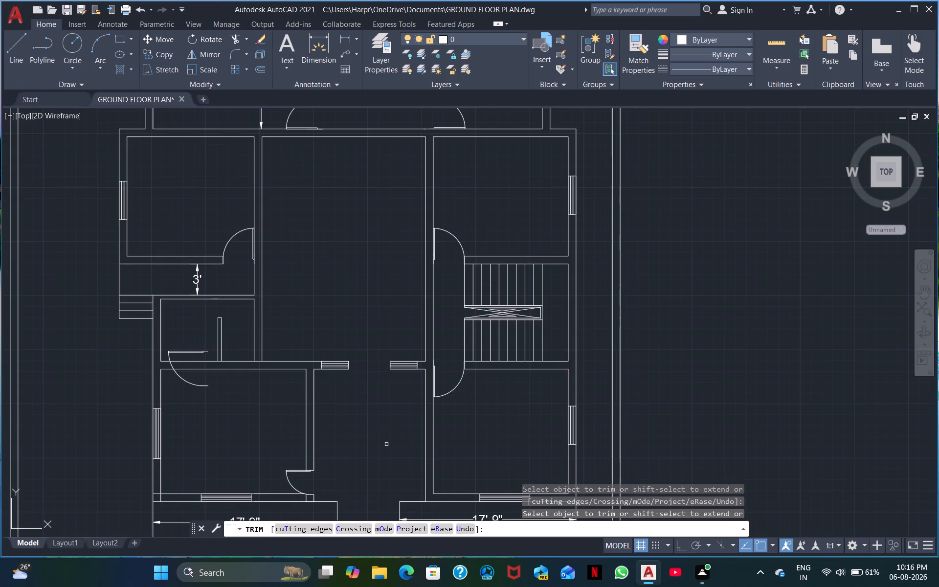
{"action": "middle_click_drag", "start_coordinate": [386, 444], "coordinate": [335, 341]}
{"action": "scroll", "coordinate": [372, 386], "scroll_direction": "up", "scroll_amount": 1}
{"action": "scroll", "coordinate": [323, 326], "scroll_direction": "up", "scroll_amount": 1}
{"action": "scroll", "coordinate": [323, 326], "scroll_direction": "down", "scroll_amount": 1}
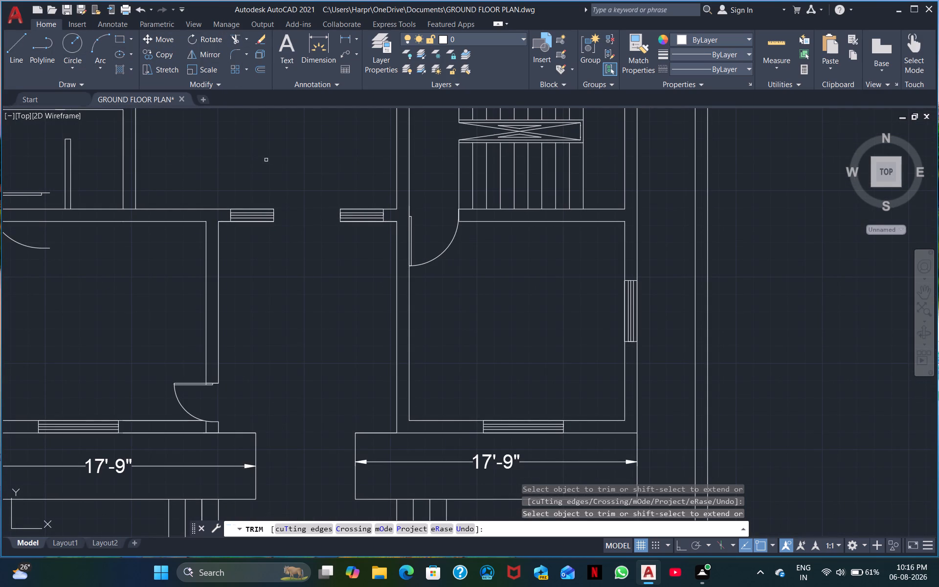
{"action": "scroll", "coordinate": [330, 145], "scroll_direction": "up", "scroll_amount": 2}
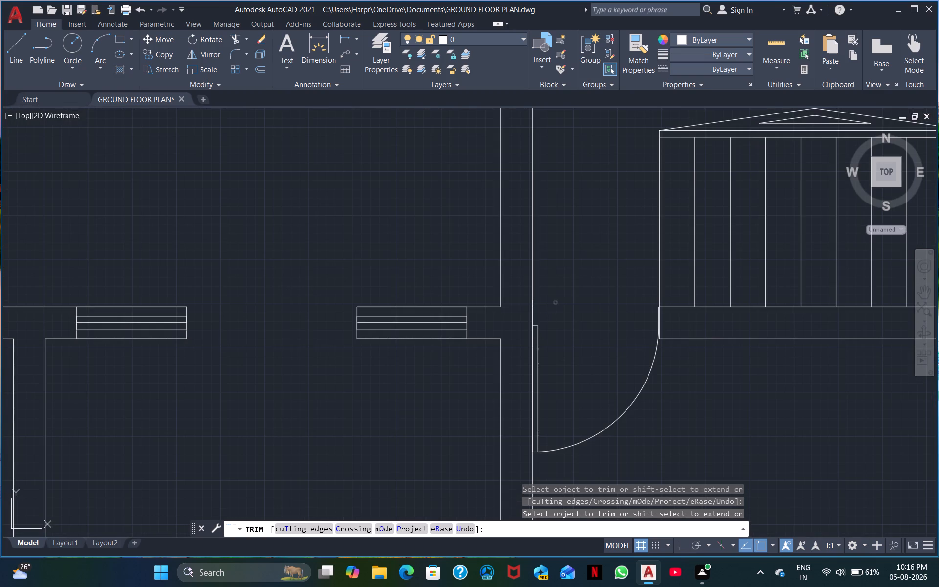
{"action": "key", "text": "Escape"}
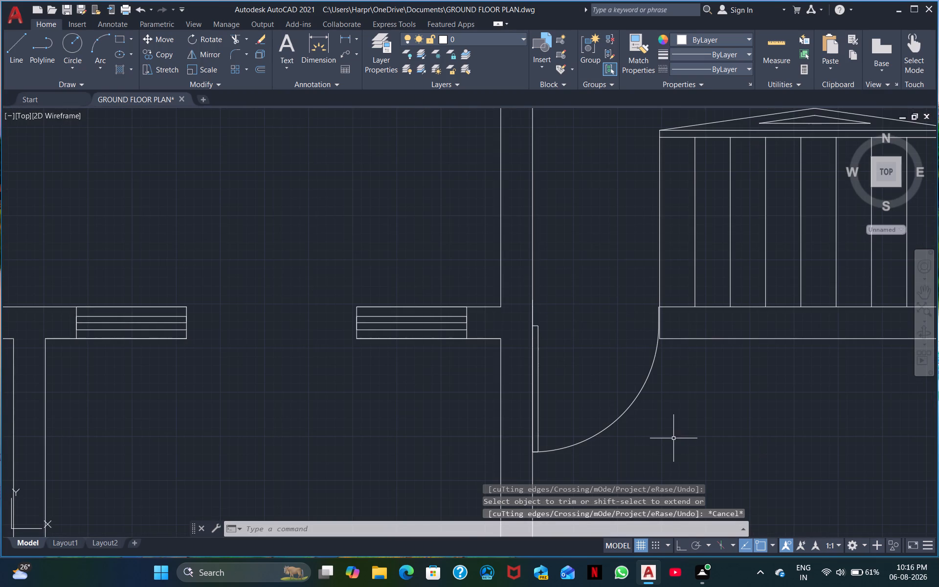
Copy the door beside the staircase from its hinge end into the hall, above the opening between the two windows.
{"action": "left_click_drag", "start_coordinate": [673, 438], "coordinate": [642, 429]}
{"action": "left_click", "coordinate": [580, 355]}
{"action": "right_click", "coordinate": [593, 365]}
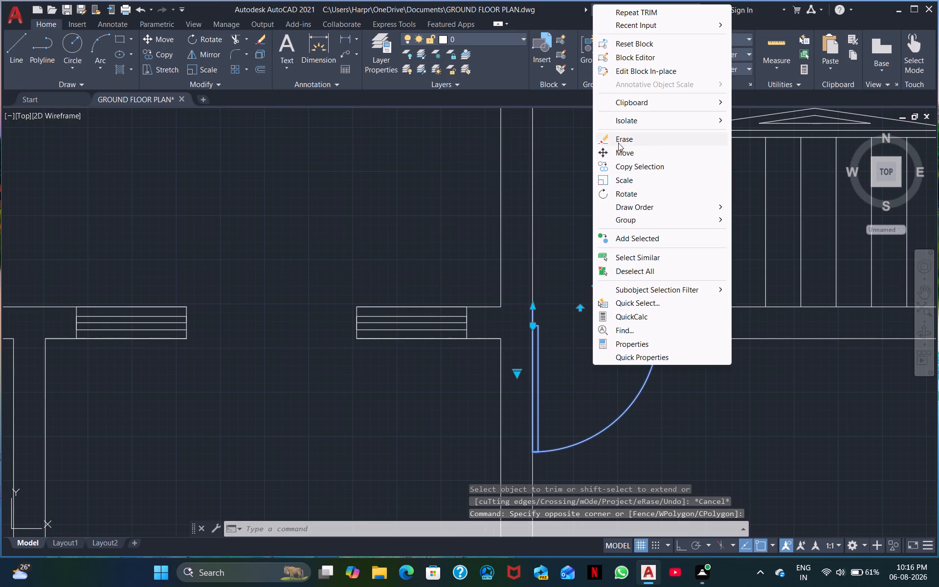
{"action": "left_click", "coordinate": [633, 164]}
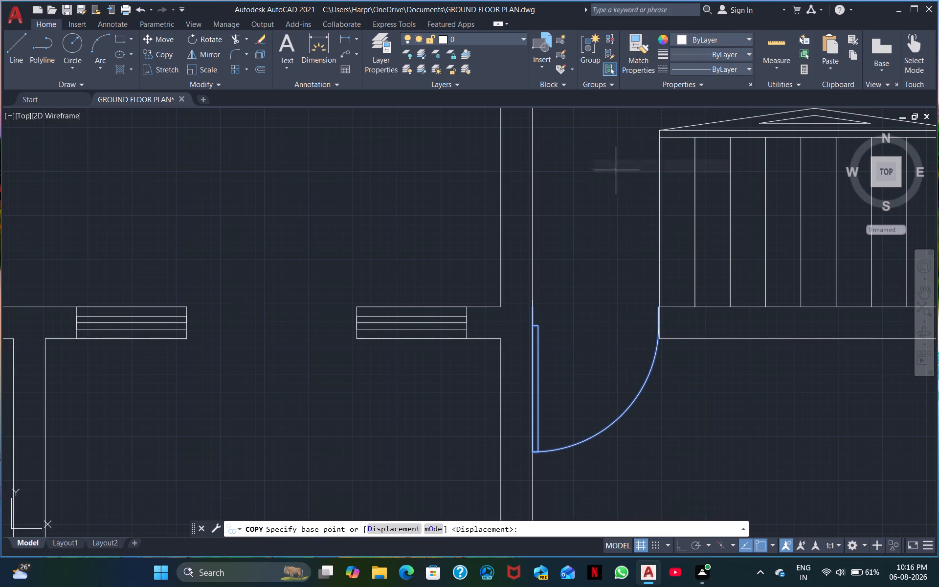
{"action": "left_click", "coordinate": [535, 305]}
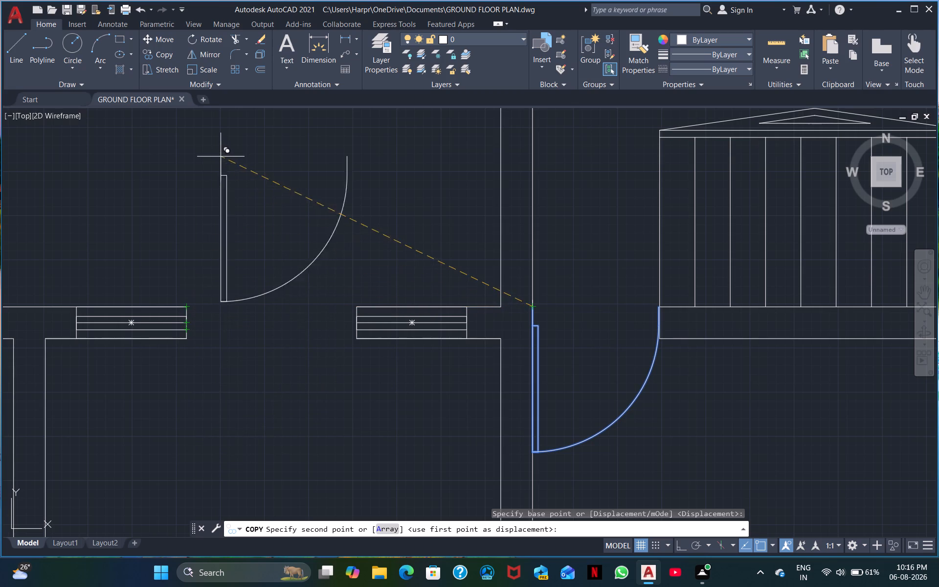
{"action": "left_click", "coordinate": [197, 157]}
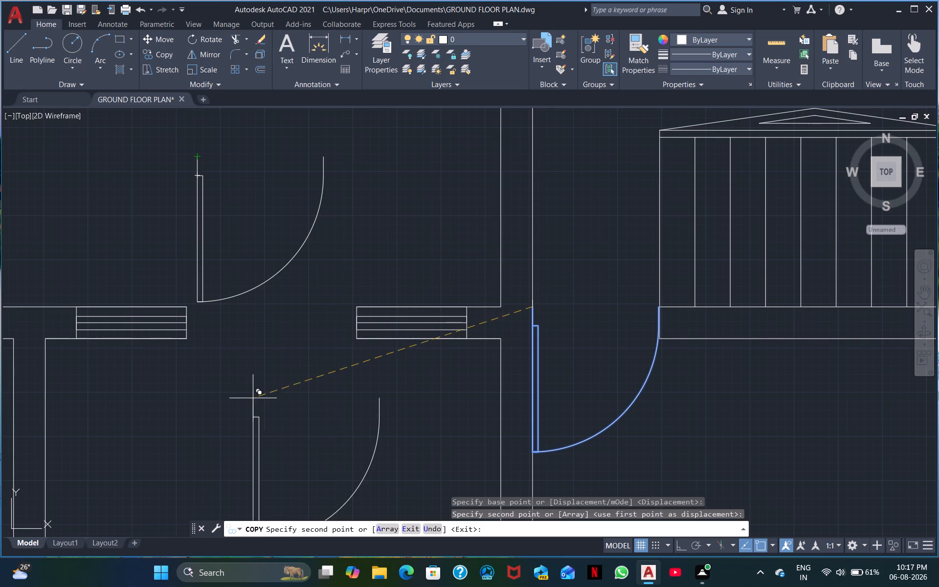
{"action": "right_click", "coordinate": [226, 345]}
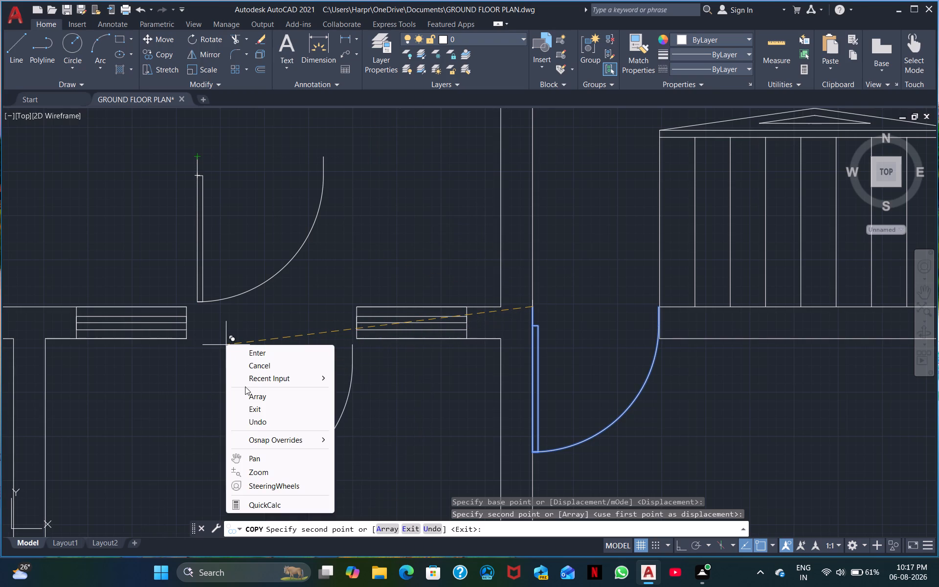
{"action": "left_click", "coordinate": [262, 367]}
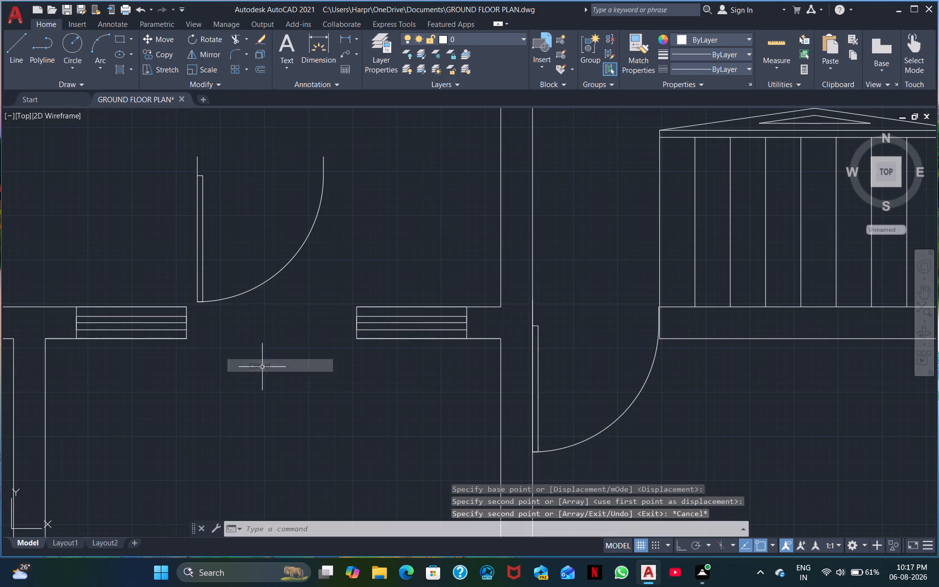
Draw a line closing the opening between the two windows, and with Ortho on a vertical line about 4'-10" up from its midpoint.
{"action": "scroll", "coordinate": [262, 356], "scroll_direction": "down", "scroll_amount": 1}
{"action": "left_click", "coordinate": [302, 307]}
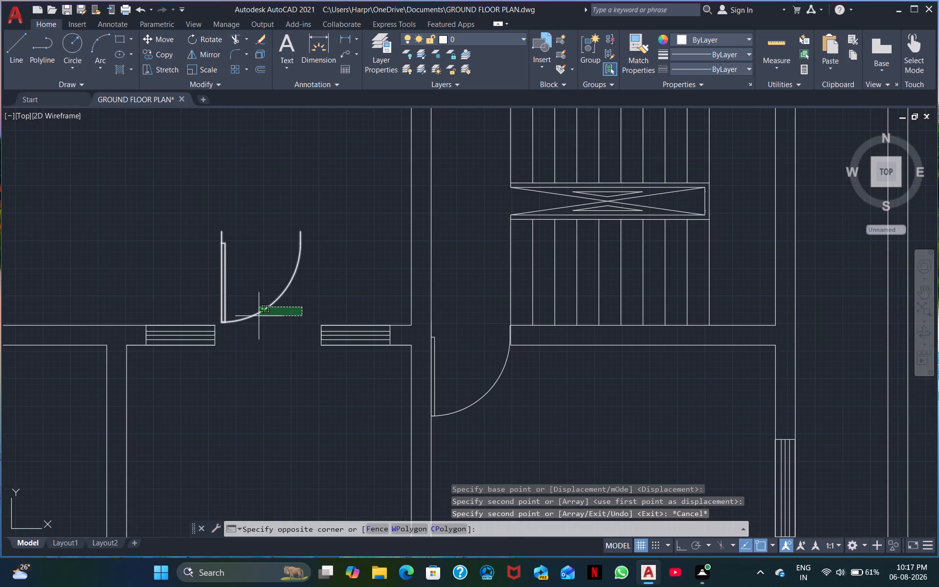
{"action": "left_click", "coordinate": [199, 237]}
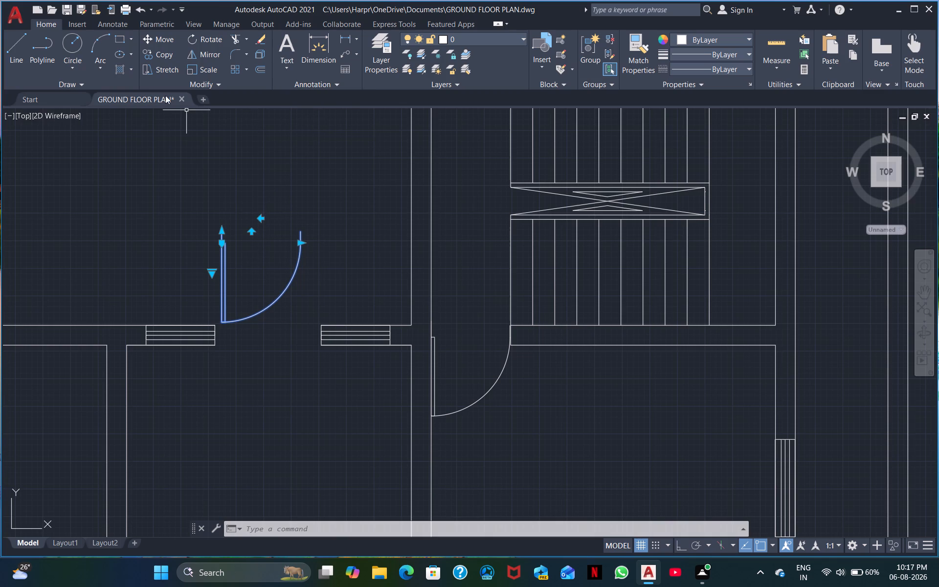
{"action": "left_click", "coordinate": [21, 57]}
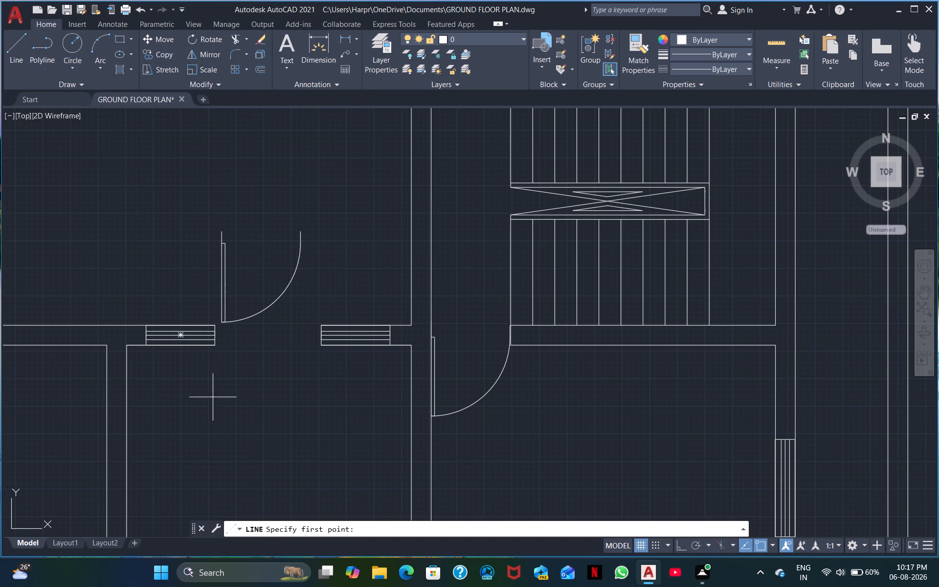
{"action": "left_click", "coordinate": [216, 346]}
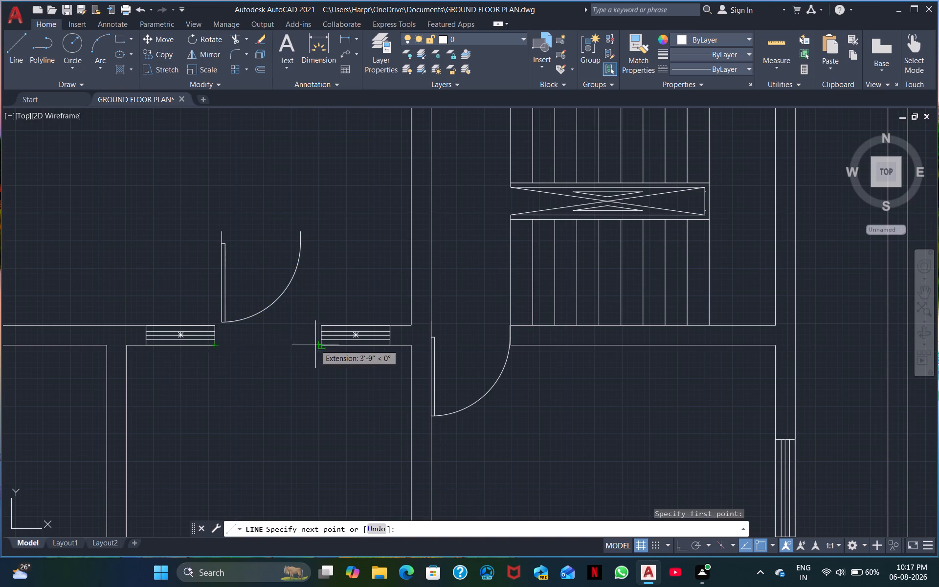
{"action": "left_click", "coordinate": [318, 345]}
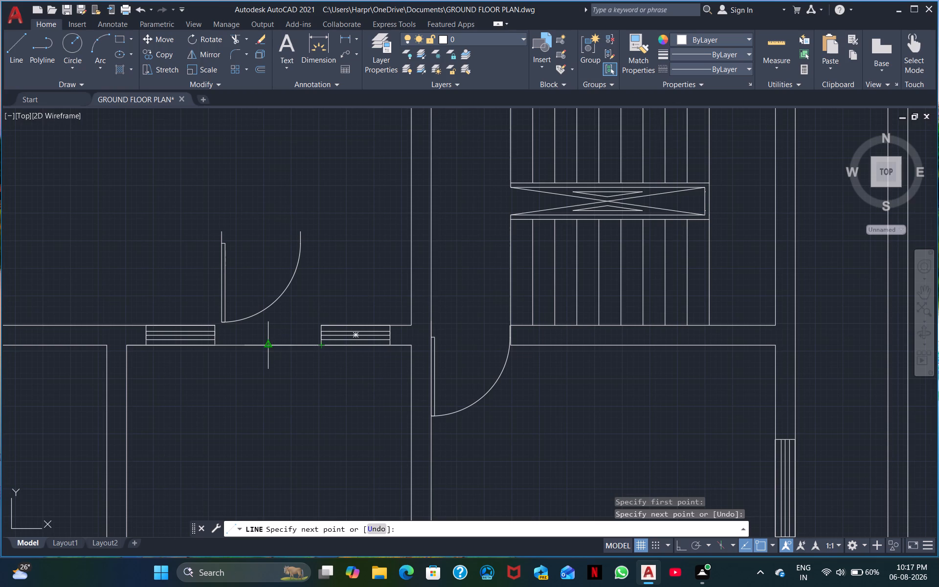
{"action": "left_click", "coordinate": [265, 345]}
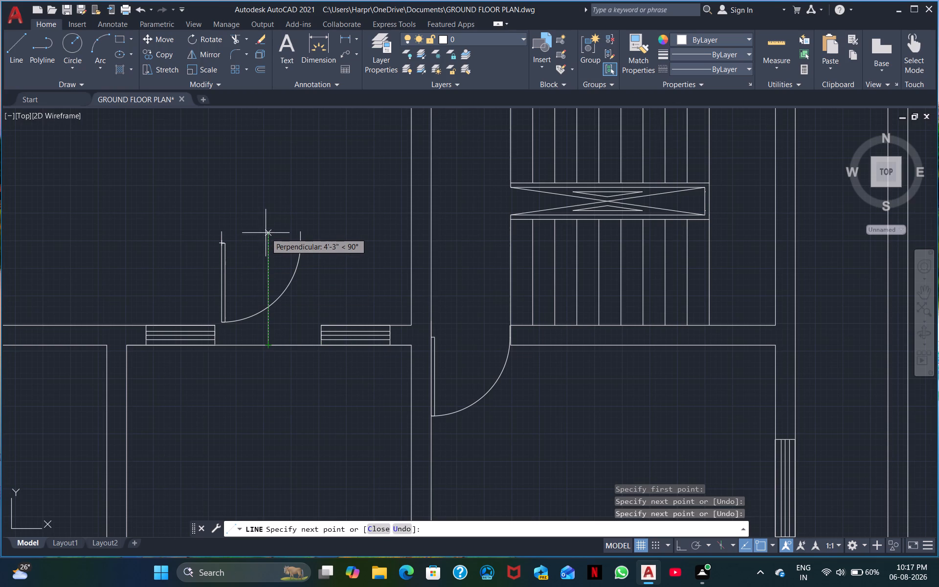
{"action": "left_click", "coordinate": [683, 546]}
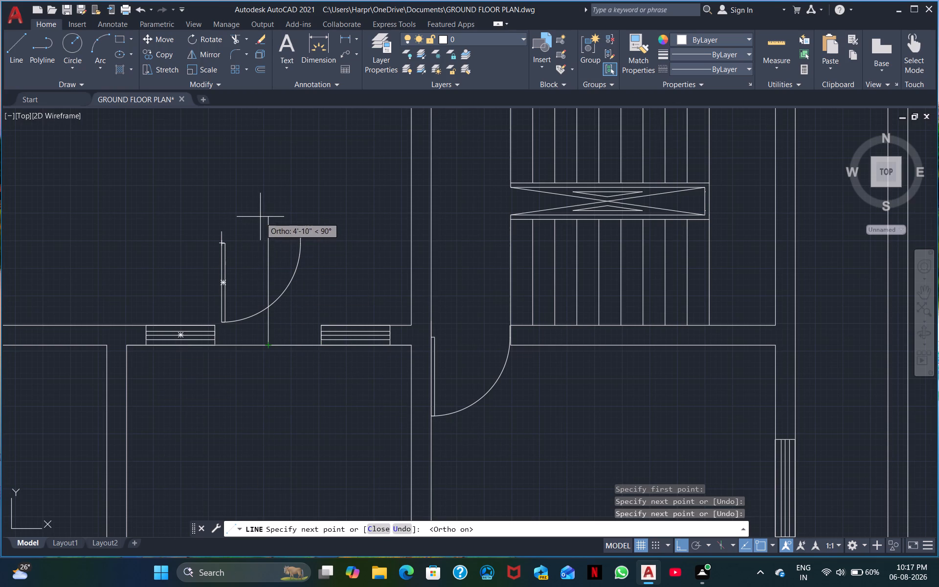
{"action": "left_click", "coordinate": [260, 217]}
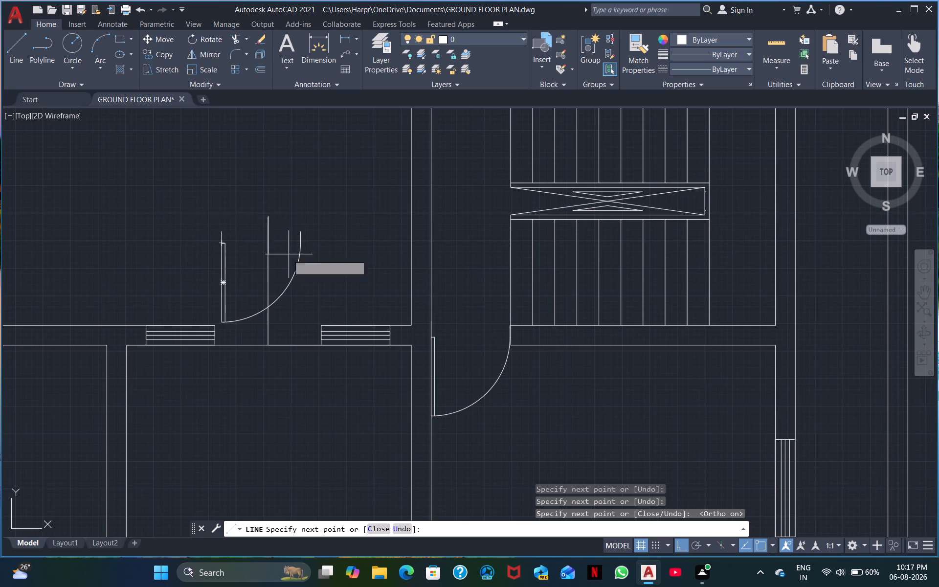
{"action": "key", "text": "Escape"}
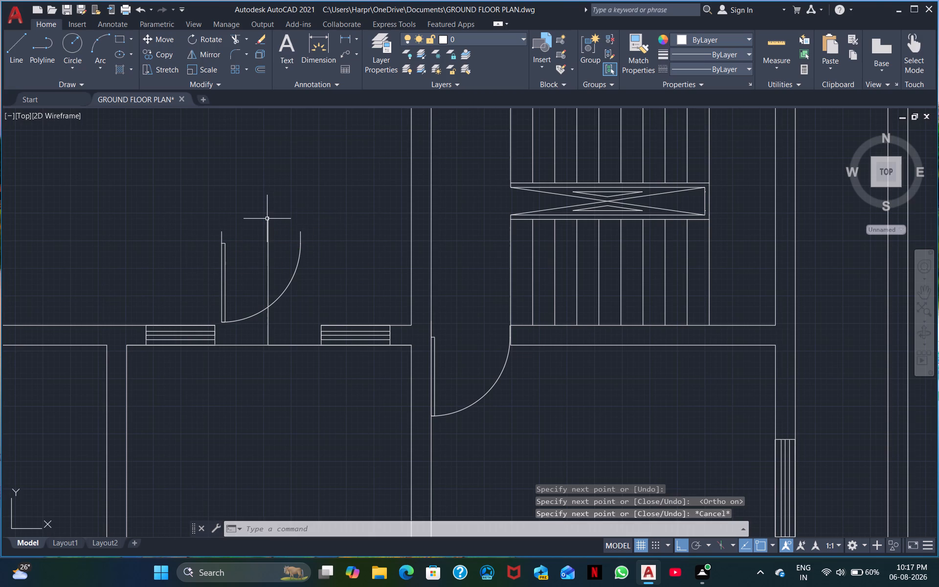
Rotate the copied door 180° about its hinge end.
{"action": "left_click", "coordinate": [246, 327]}
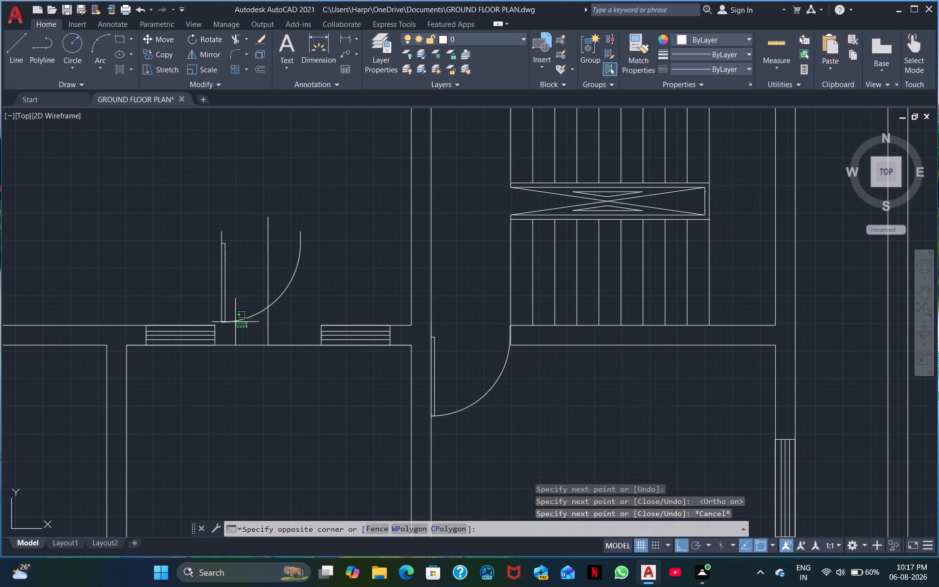
{"action": "left_click", "coordinate": [218, 300]}
{"action": "right_click", "coordinate": [169, 262]}
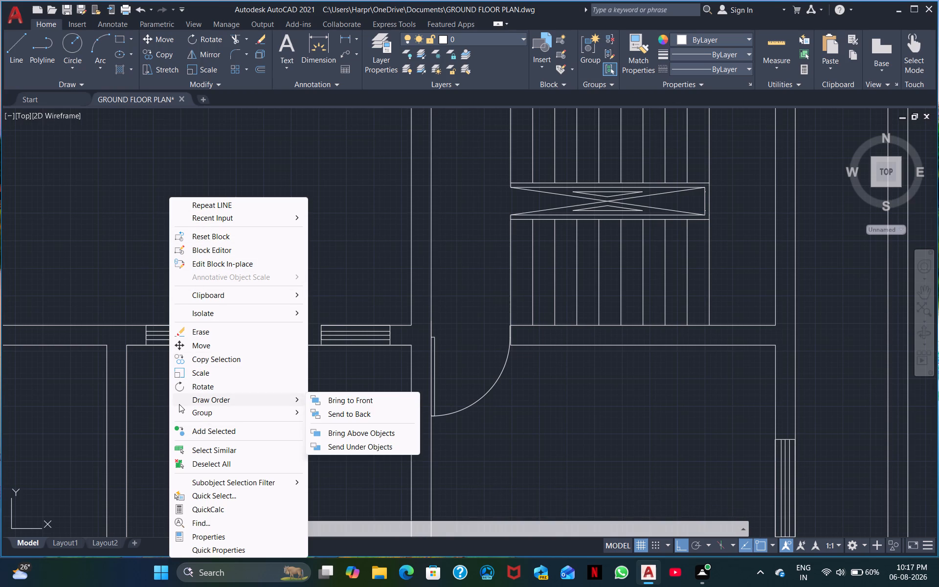
{"action": "left_click", "coordinate": [198, 383]}
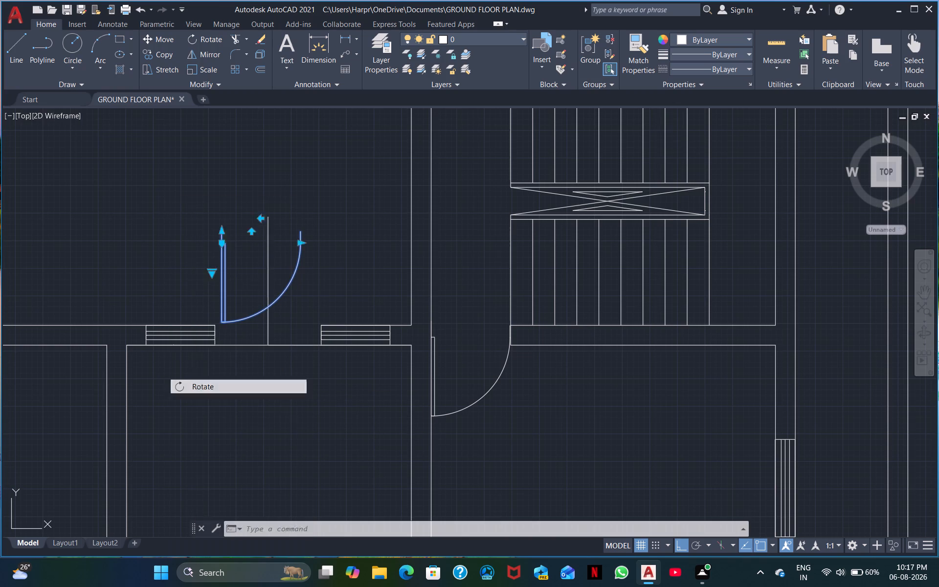
{"action": "left_click", "coordinate": [220, 233]}
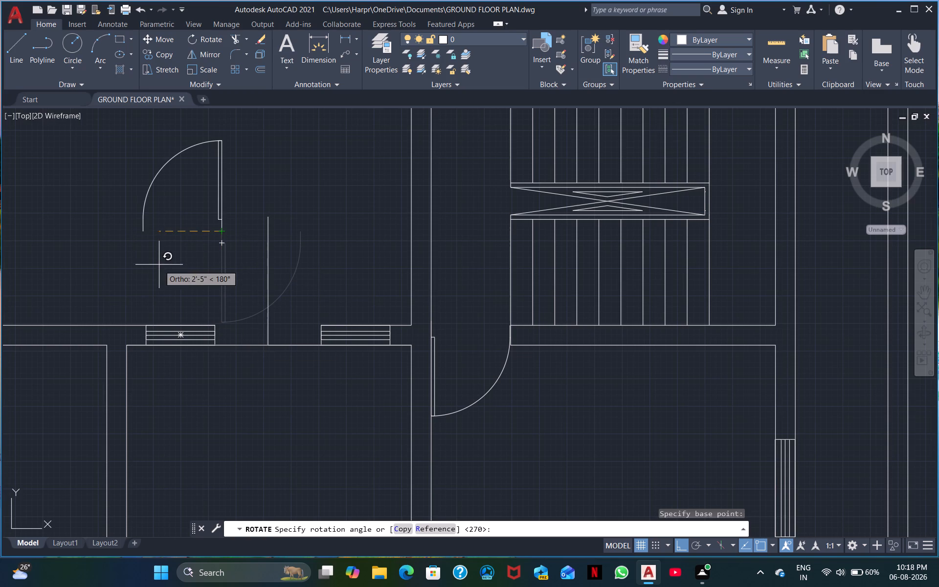
{"action": "left_click", "coordinate": [159, 246]}
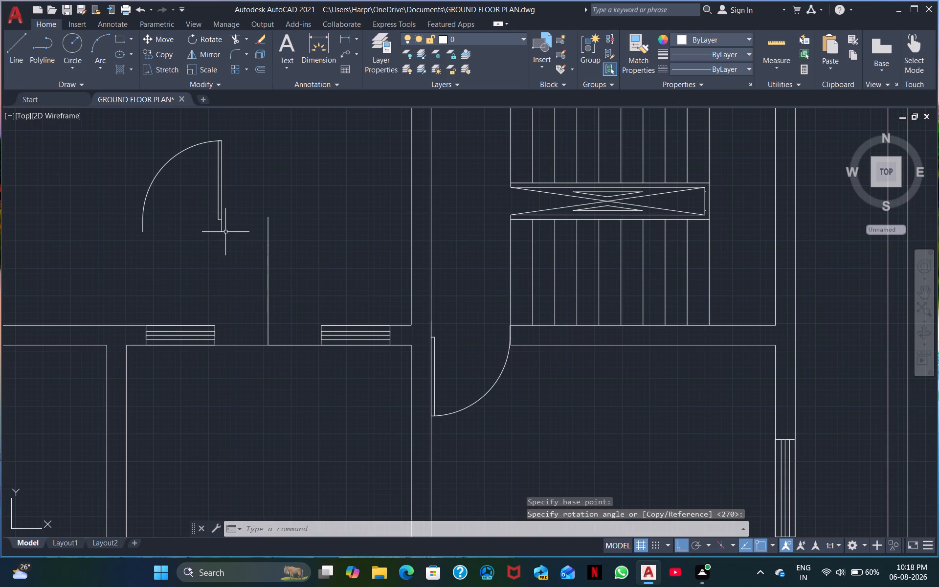
Move the rotated door by its hinge end to the lower opening-side corner of the window nearer the staircase.
{"action": "left_click", "coordinate": [227, 243]}
{"action": "left_click", "coordinate": [209, 227]}
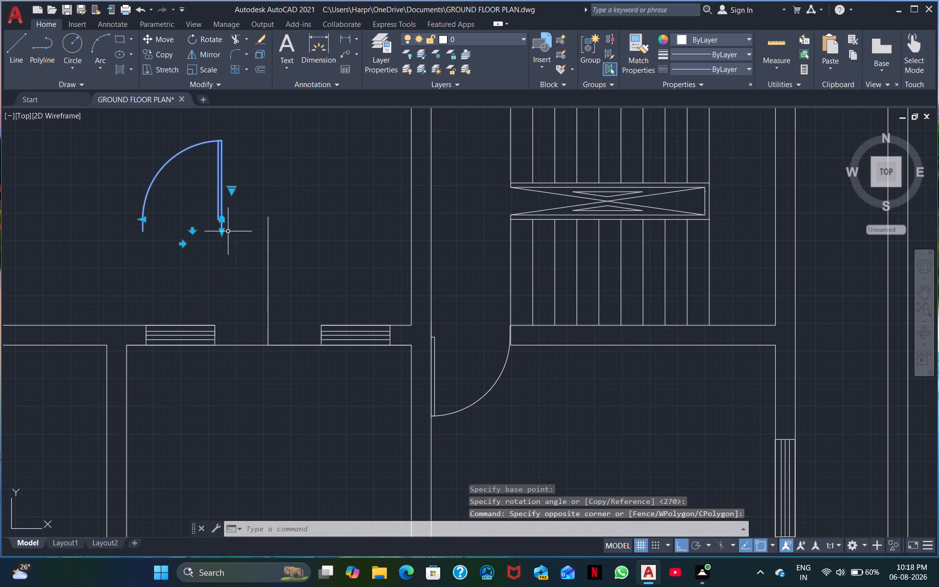
{"action": "right_click", "coordinate": [228, 231]}
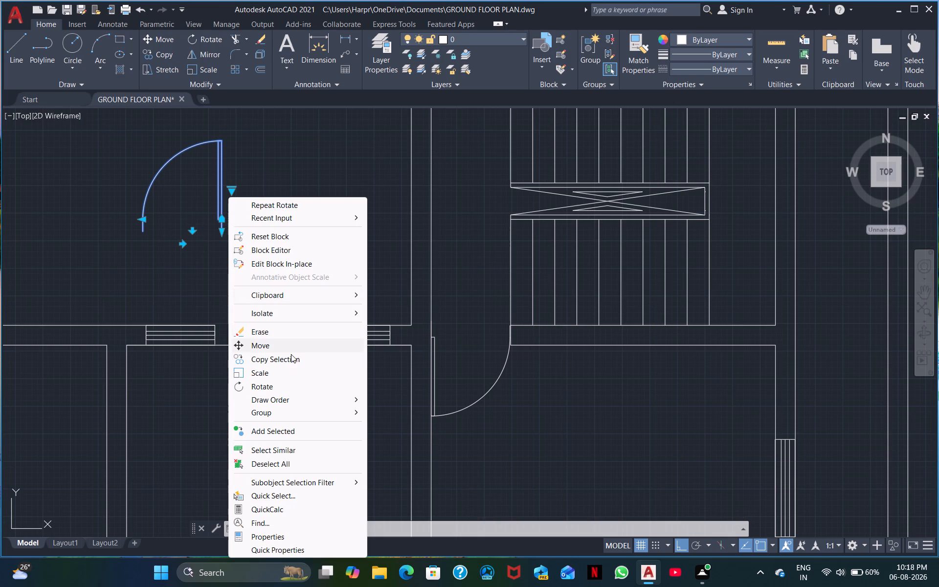
{"action": "left_click", "coordinate": [251, 347]}
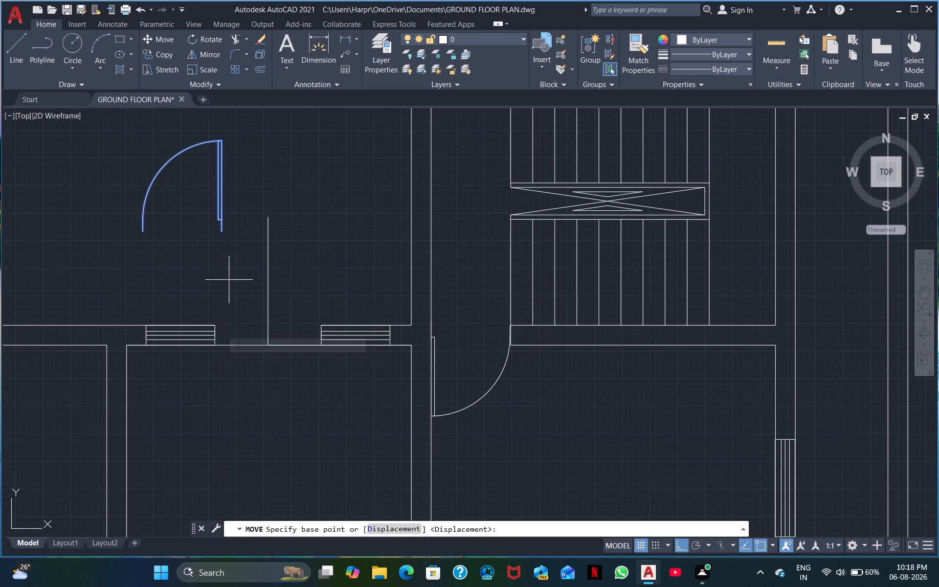
{"action": "left_click", "coordinate": [221, 234]}
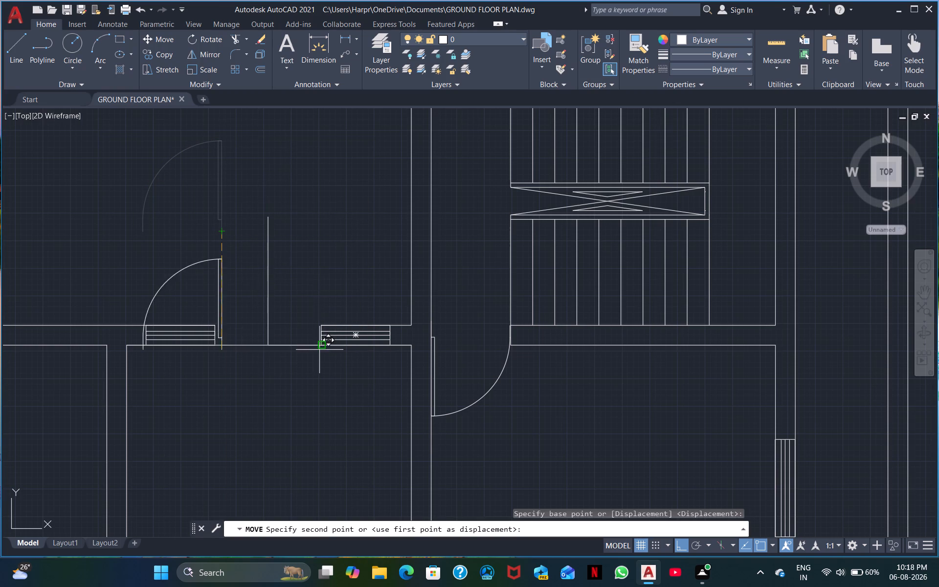
{"action": "left_click", "coordinate": [321, 342]}
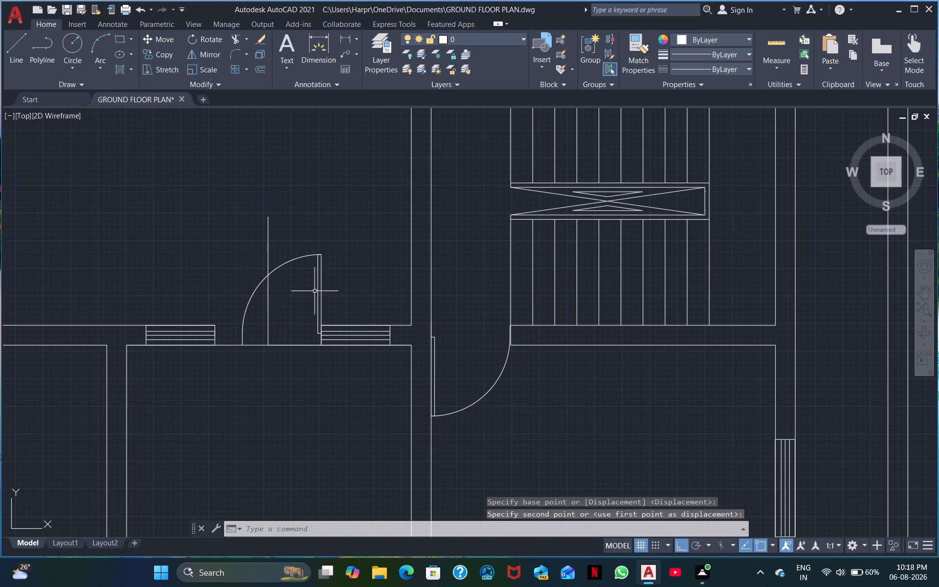
Scale down the door in the opening between the two windows about its lower hinge corner so it ends at the vertical centre line.
{"action": "right_click", "coordinate": [330, 290]}
{"action": "left_click", "coordinate": [339, 259]}
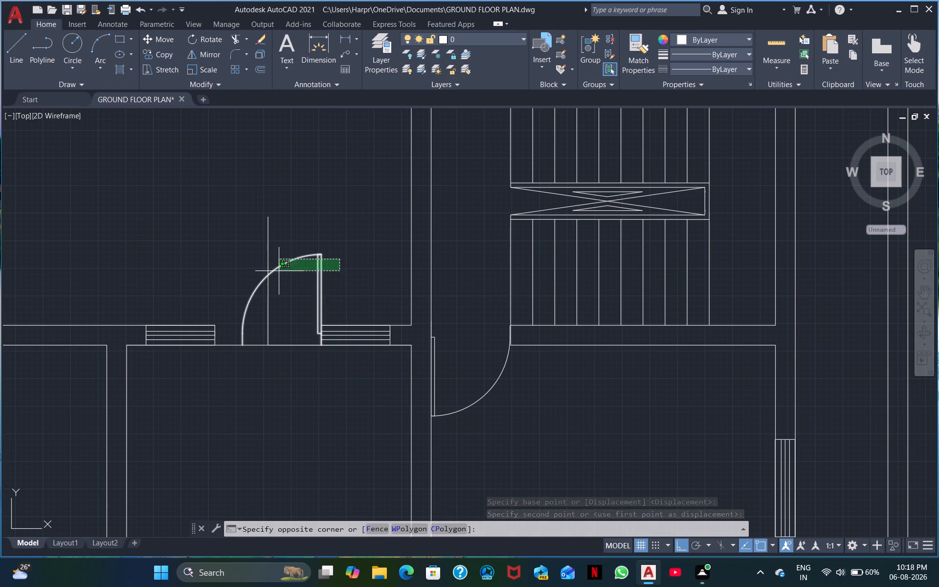
{"action": "left_click", "coordinate": [279, 271]}
{"action": "right_click", "coordinate": [279, 271]}
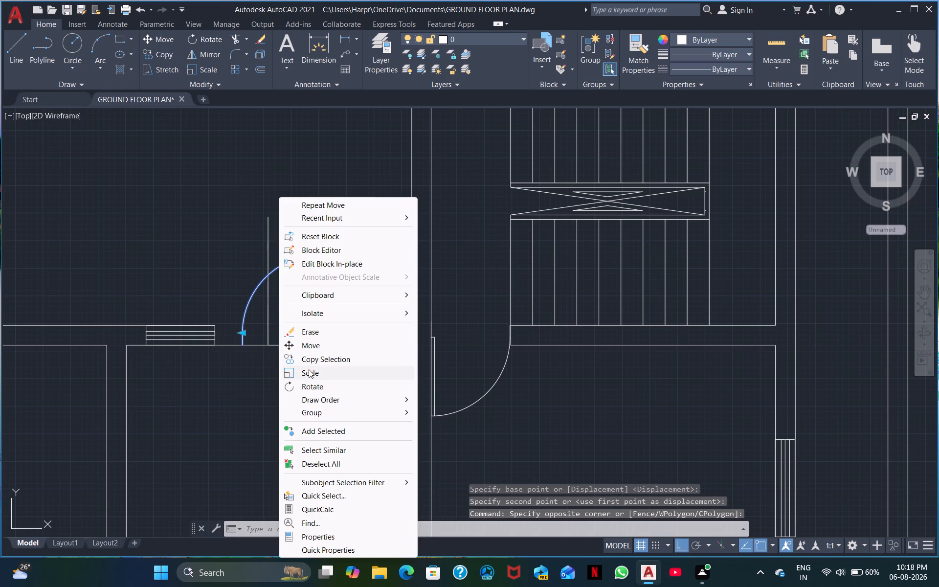
{"action": "left_click", "coordinate": [309, 369]}
{"action": "left_click", "coordinate": [319, 345]}
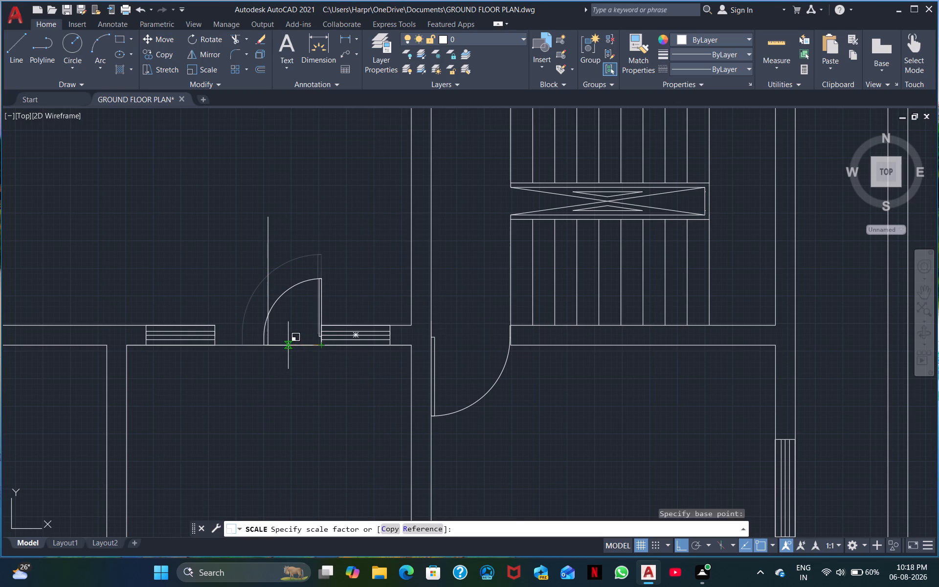
{"action": "scroll", "coordinate": [288, 345], "scroll_direction": "up", "scroll_amount": 2}
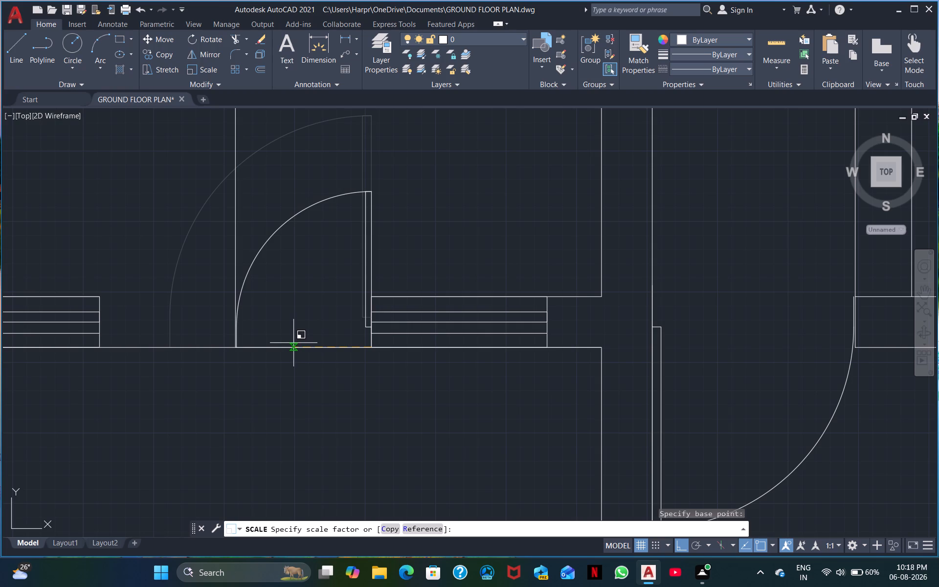
{"action": "left_click", "coordinate": [293, 343]}
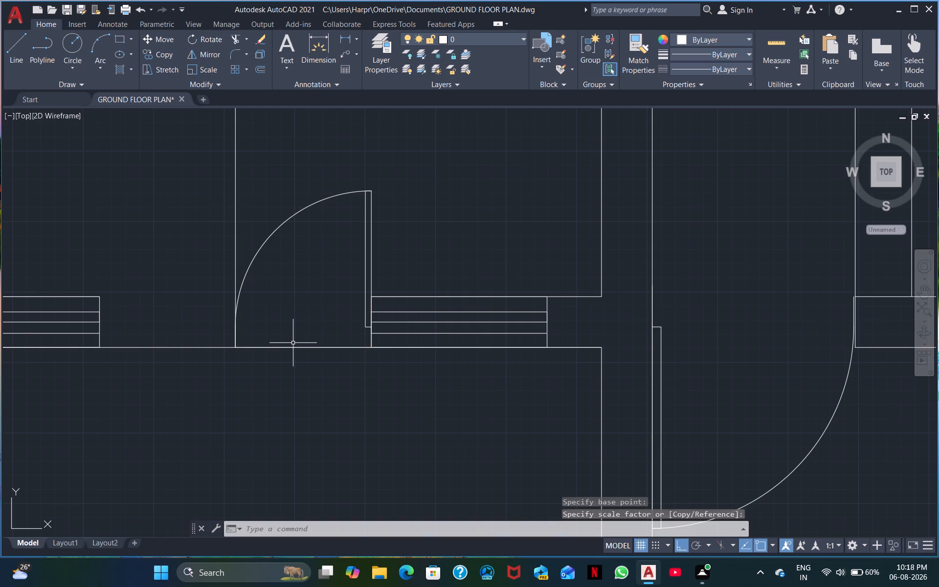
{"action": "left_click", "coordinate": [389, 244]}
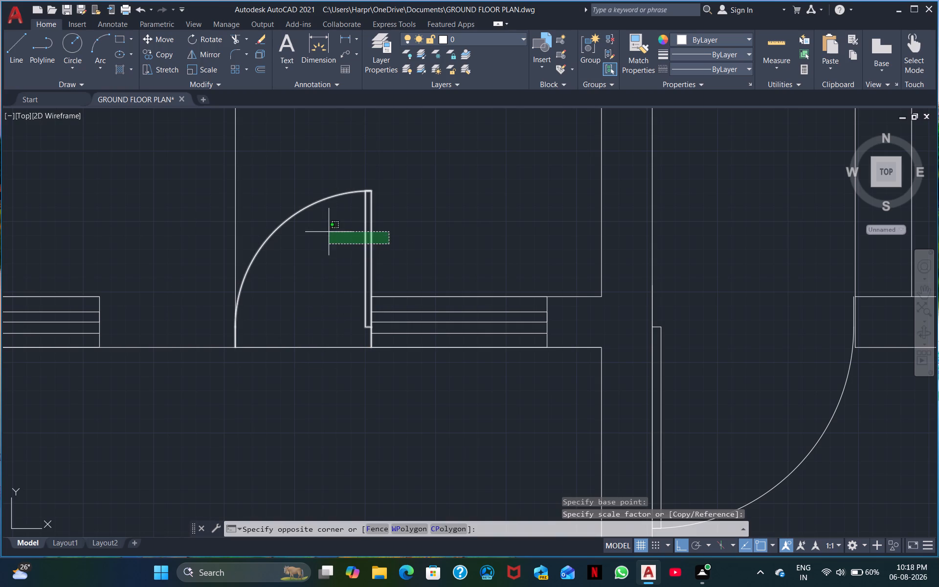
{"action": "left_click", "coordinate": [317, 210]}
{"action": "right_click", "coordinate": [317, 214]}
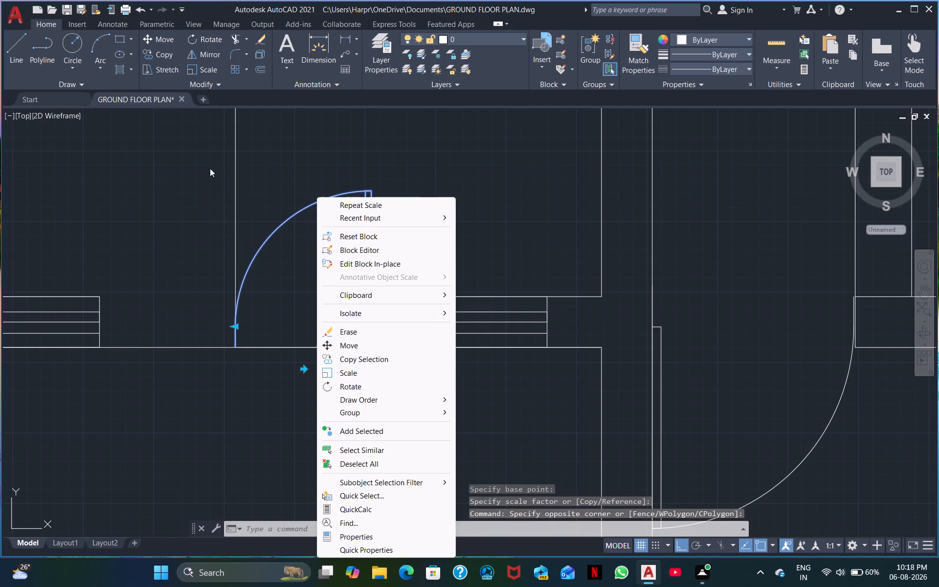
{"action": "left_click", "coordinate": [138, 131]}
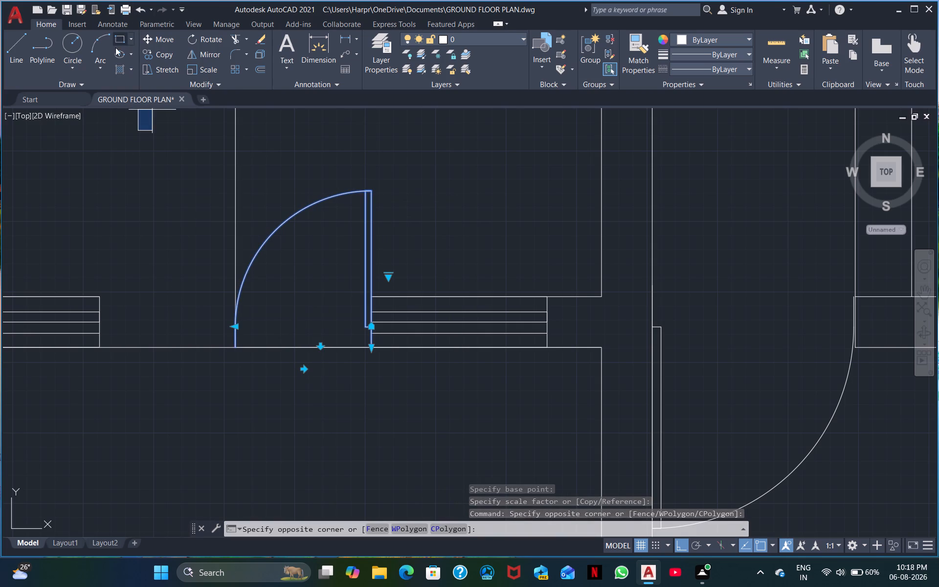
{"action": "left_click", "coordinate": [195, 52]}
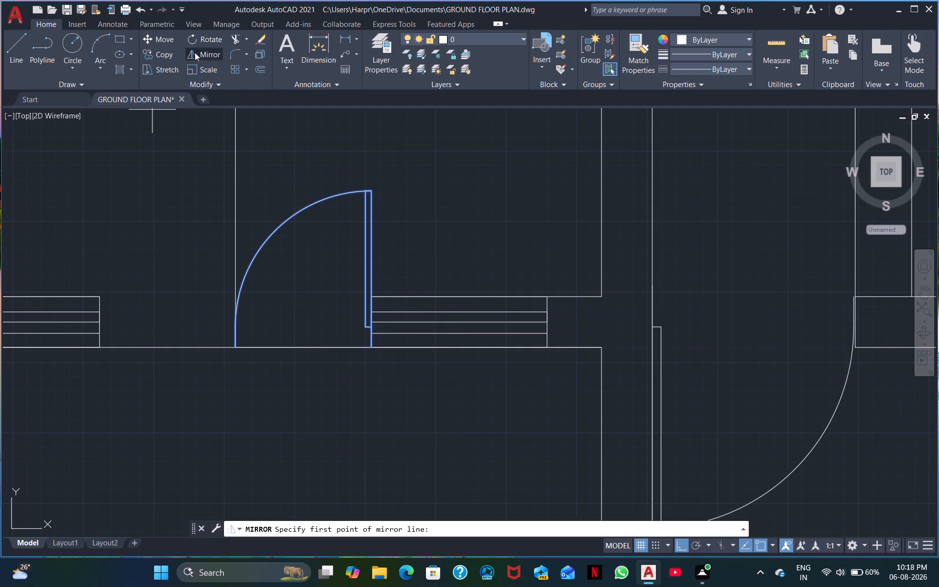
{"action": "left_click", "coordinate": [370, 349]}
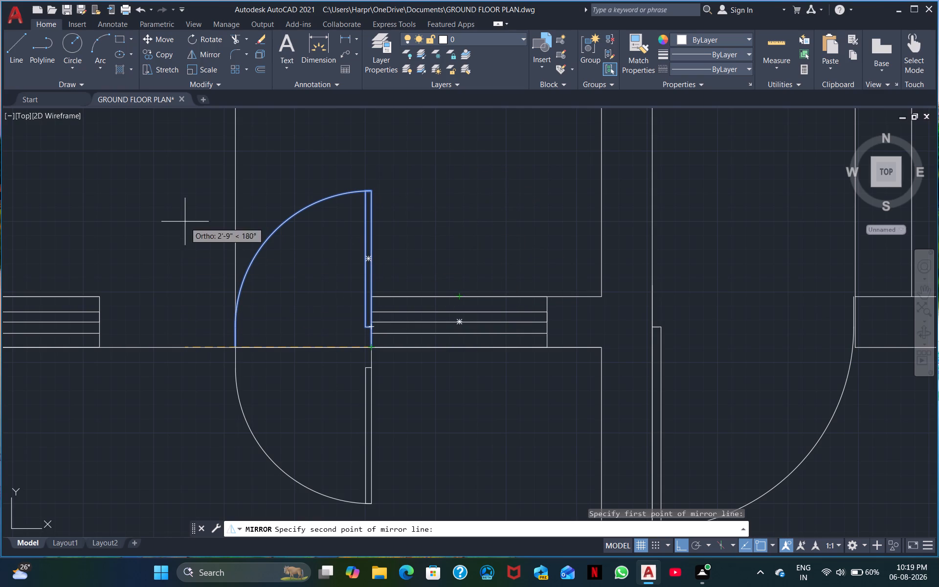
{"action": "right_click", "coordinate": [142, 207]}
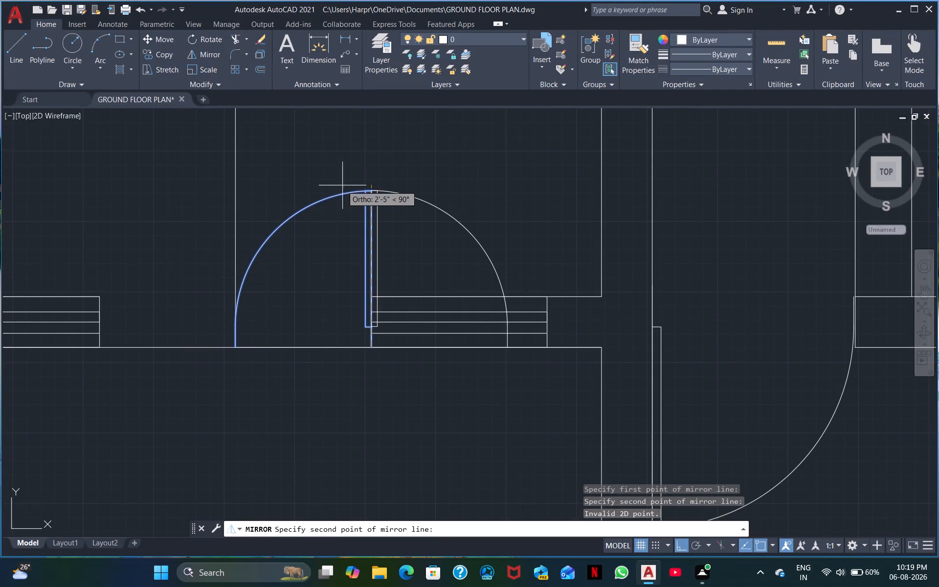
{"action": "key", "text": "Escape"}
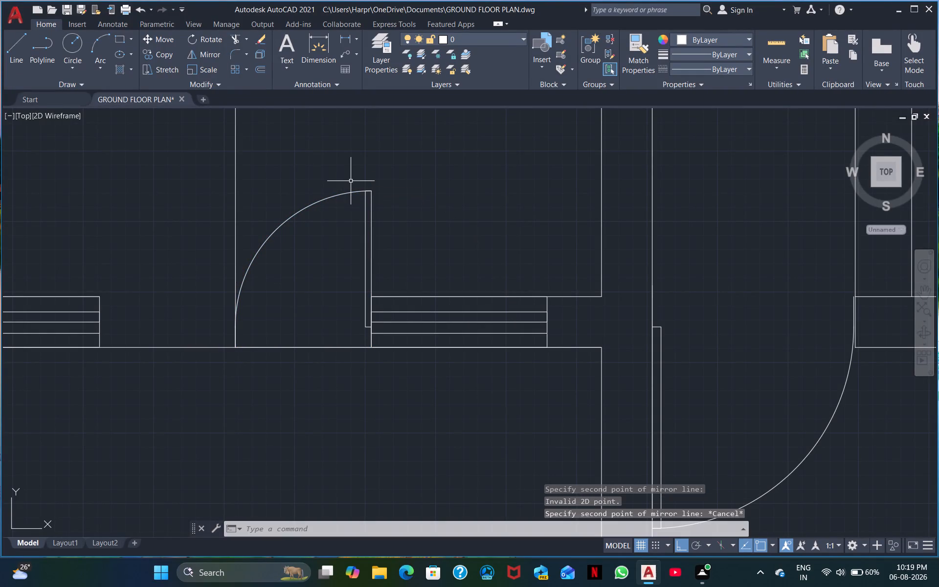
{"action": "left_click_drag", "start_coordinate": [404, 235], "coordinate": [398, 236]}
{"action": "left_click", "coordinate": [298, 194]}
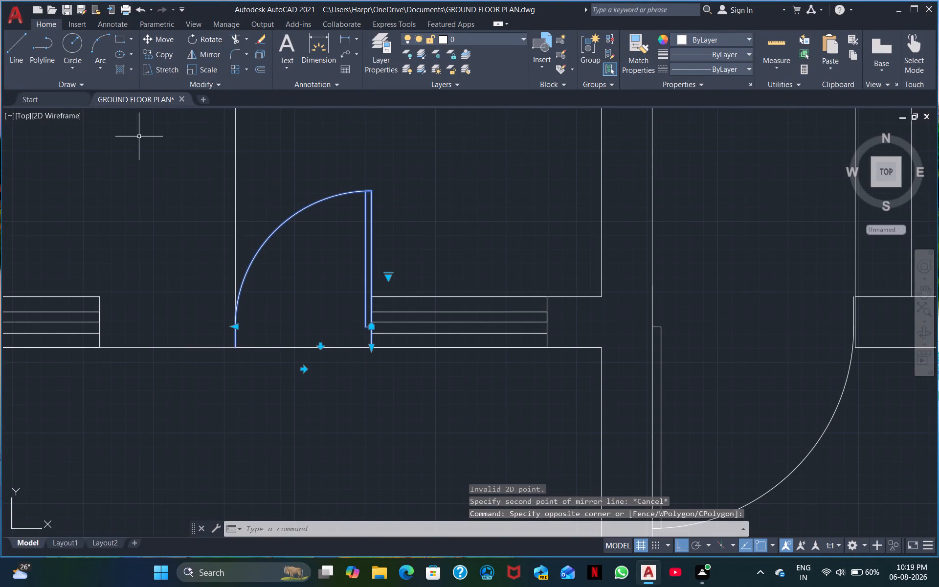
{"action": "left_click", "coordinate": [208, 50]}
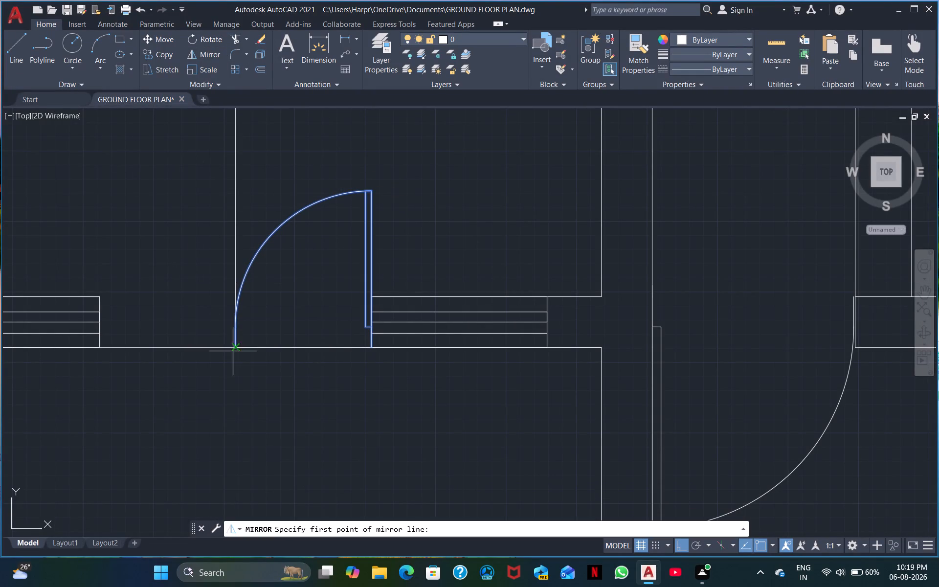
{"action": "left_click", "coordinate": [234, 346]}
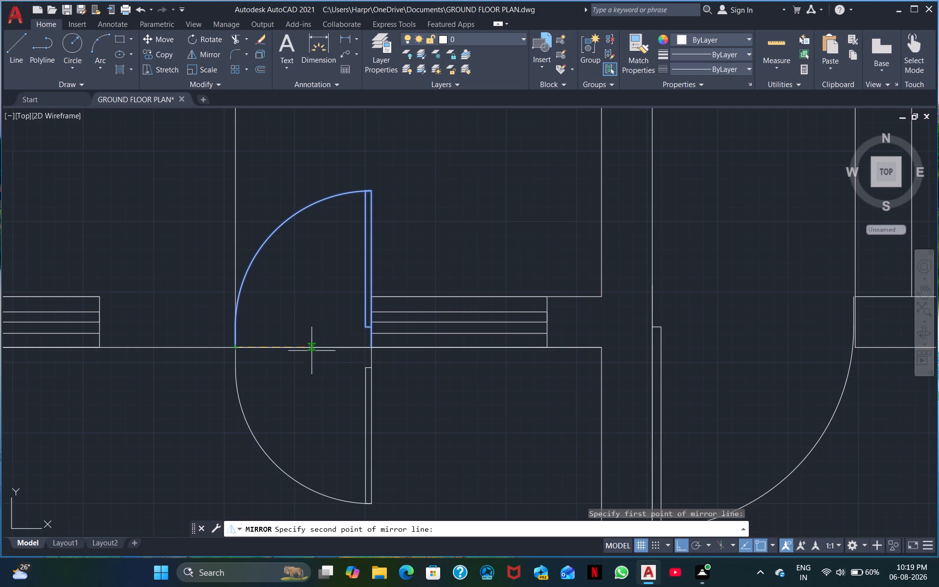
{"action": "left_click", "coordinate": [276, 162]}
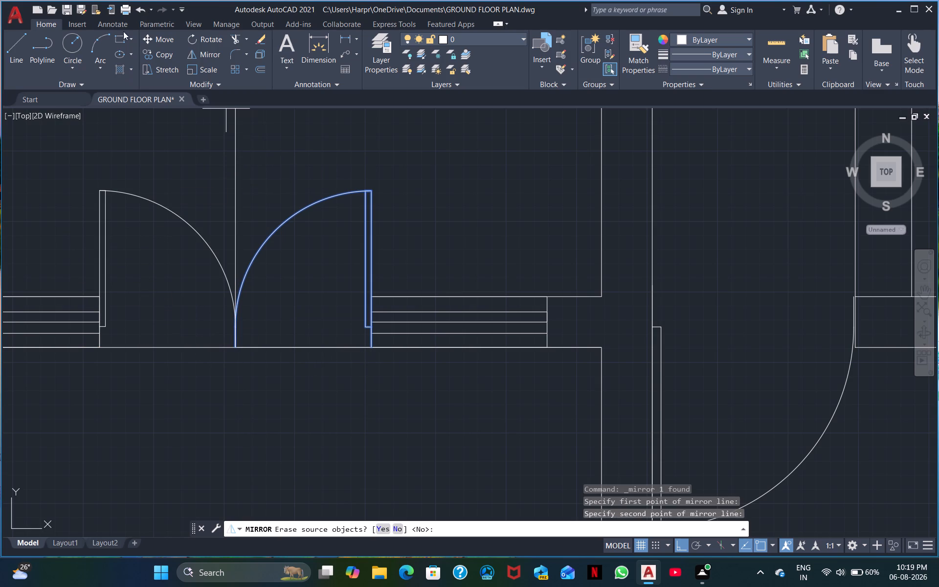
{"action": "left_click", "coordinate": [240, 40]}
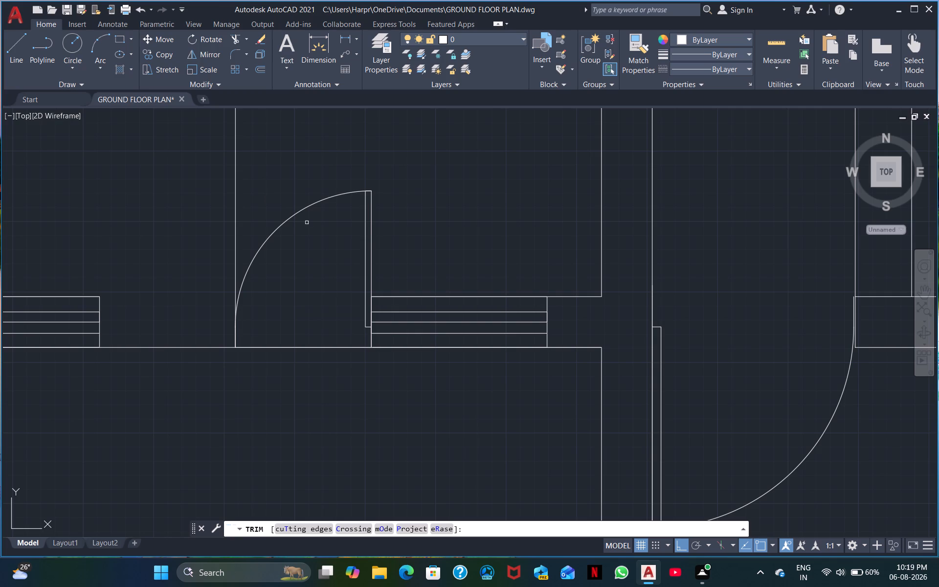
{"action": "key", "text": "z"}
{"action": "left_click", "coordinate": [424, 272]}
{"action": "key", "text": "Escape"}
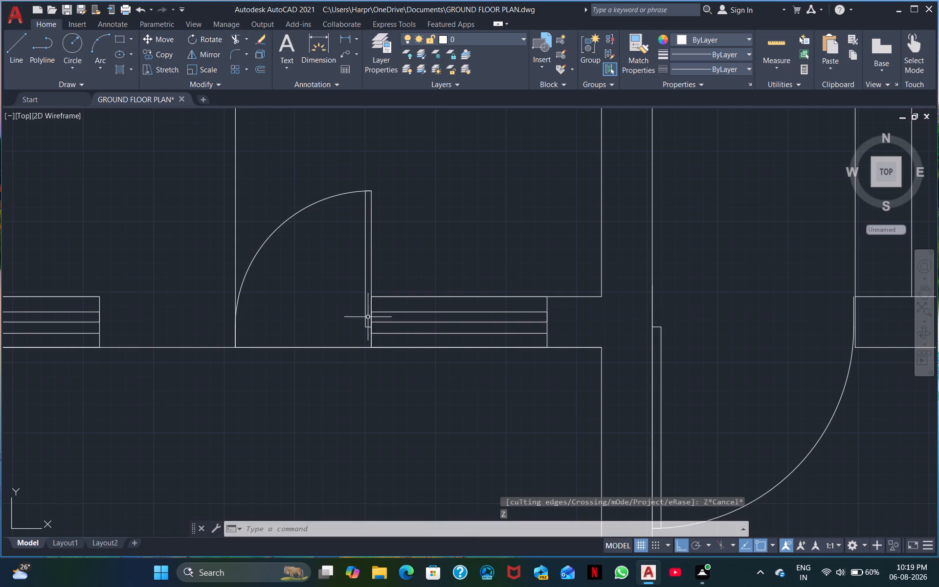
Mirror the scaled door about the opening's vertical centre line, keeping the original, to form a double door.
{"action": "left_click", "coordinate": [391, 280]}
{"action": "left_click", "coordinate": [282, 176]}
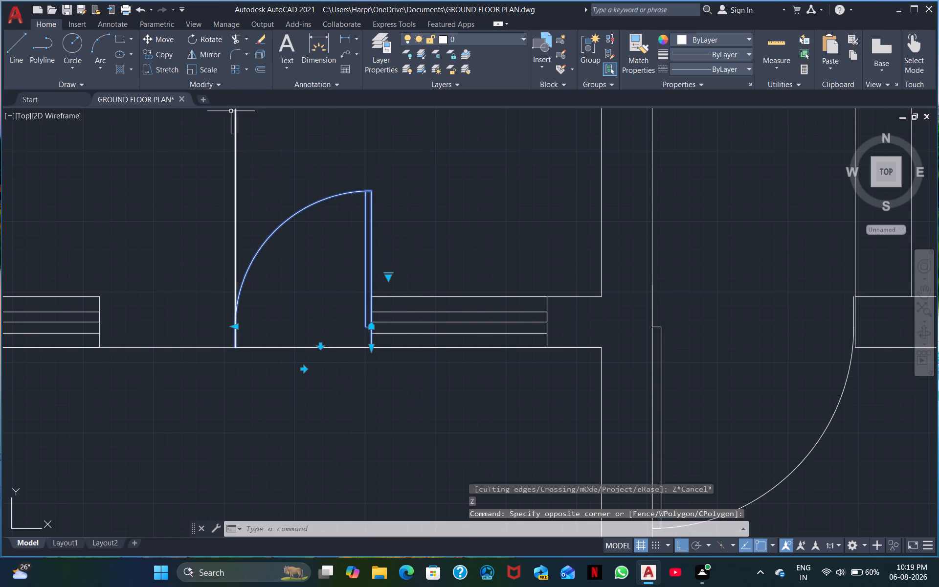
{"action": "left_click", "coordinate": [191, 55]}
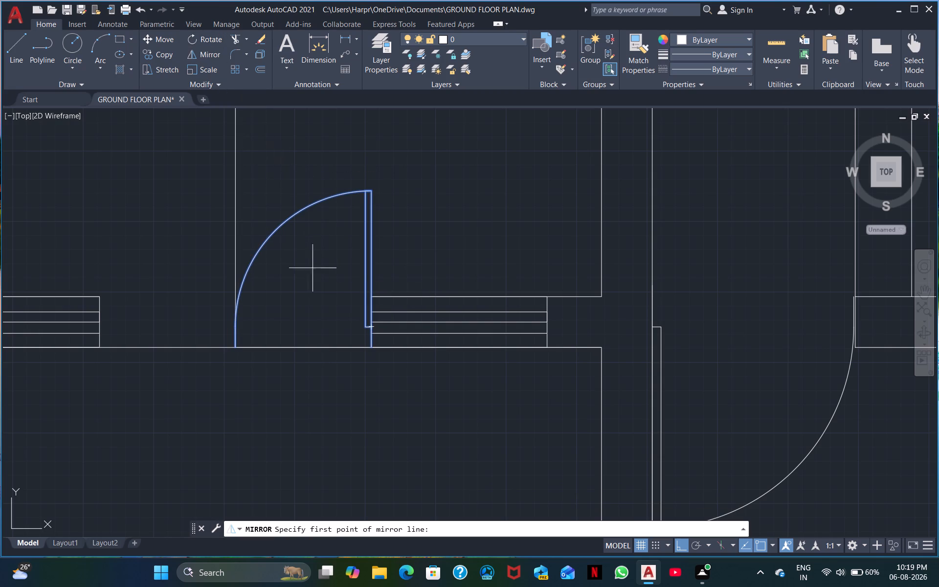
{"action": "left_click", "coordinate": [233, 345]}
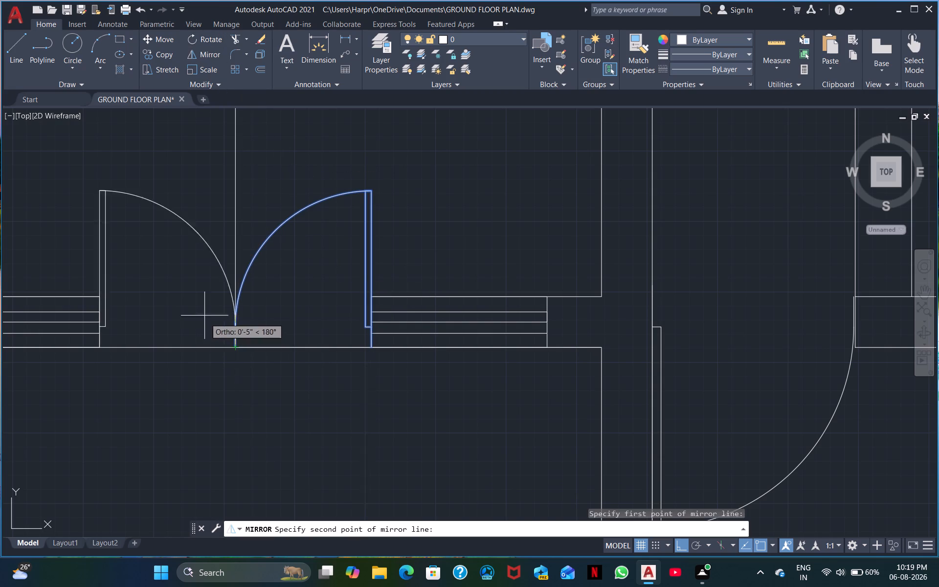
{"action": "left_click", "coordinate": [145, 215]}
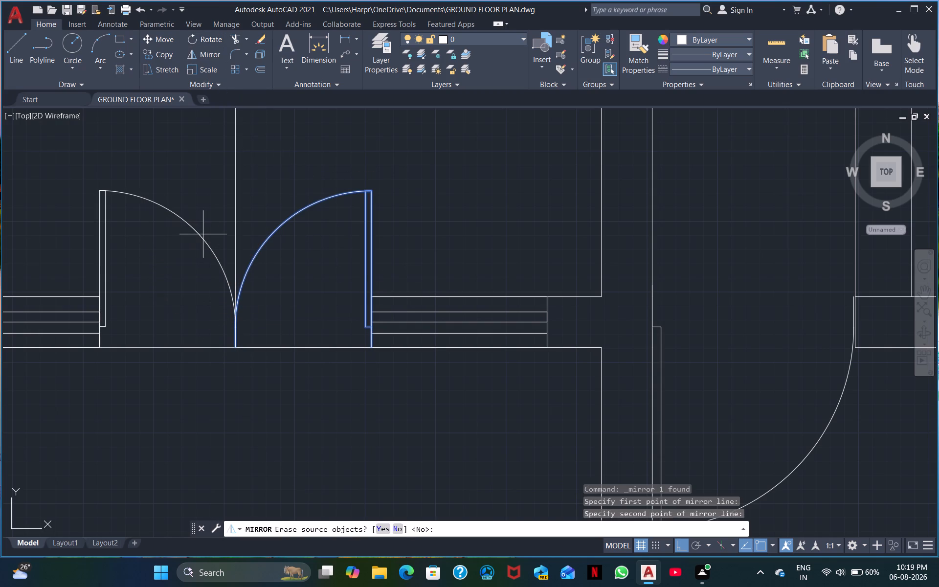
{"action": "key", "text": "Return"}
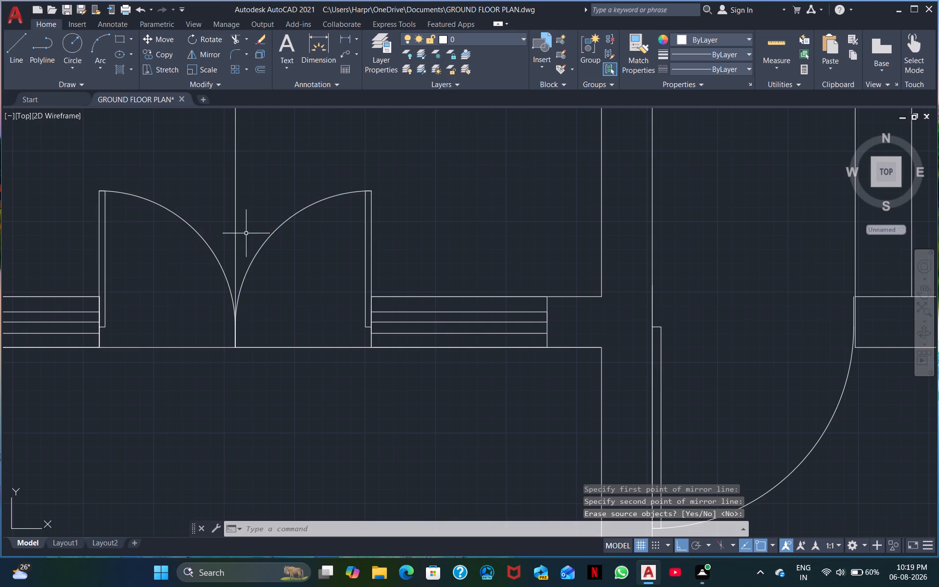
Erase the vertical centre line and the line closing the opening between the two windows.
{"action": "left_click", "coordinate": [234, 233]}
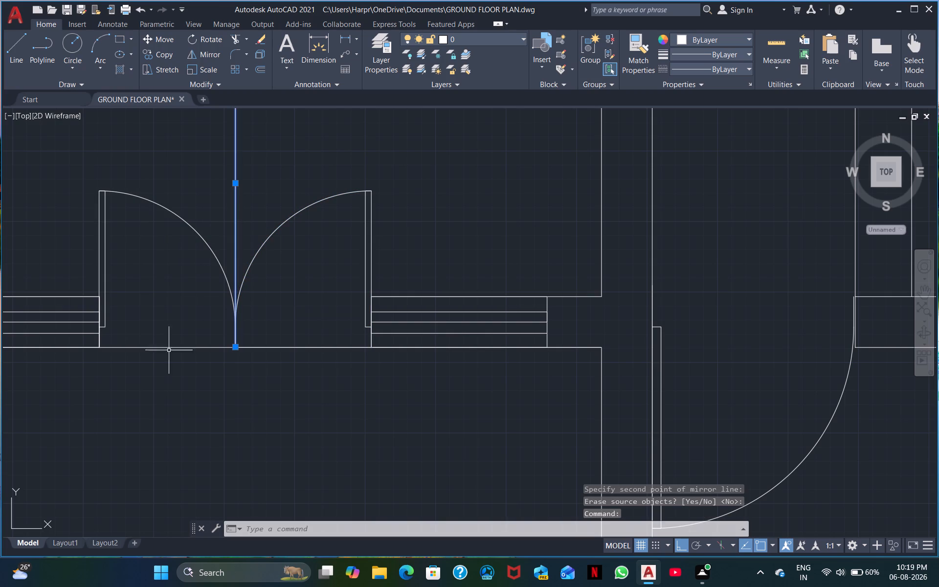
{"action": "left_click", "coordinate": [178, 349]}
{"action": "right_click", "coordinate": [221, 351]}
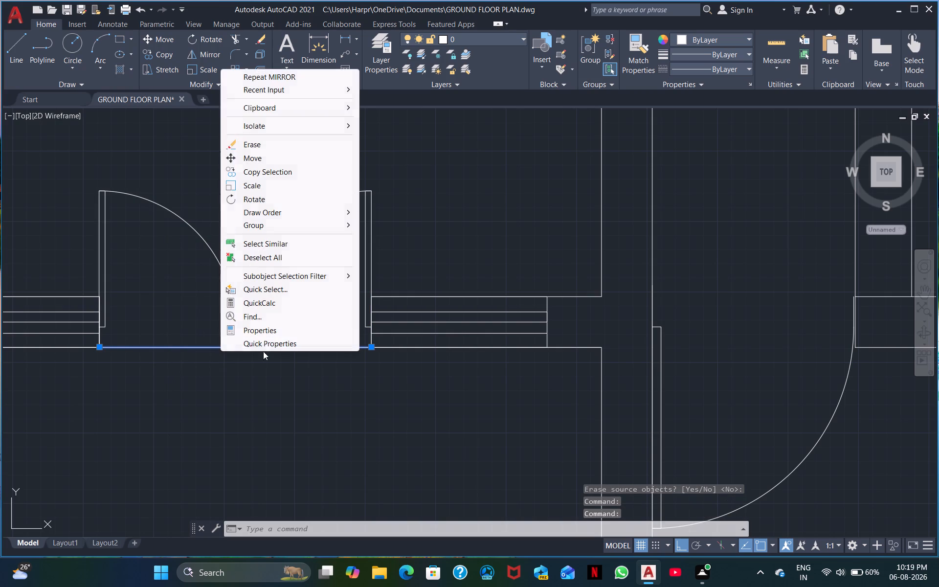
{"action": "left_click", "coordinate": [270, 139]}
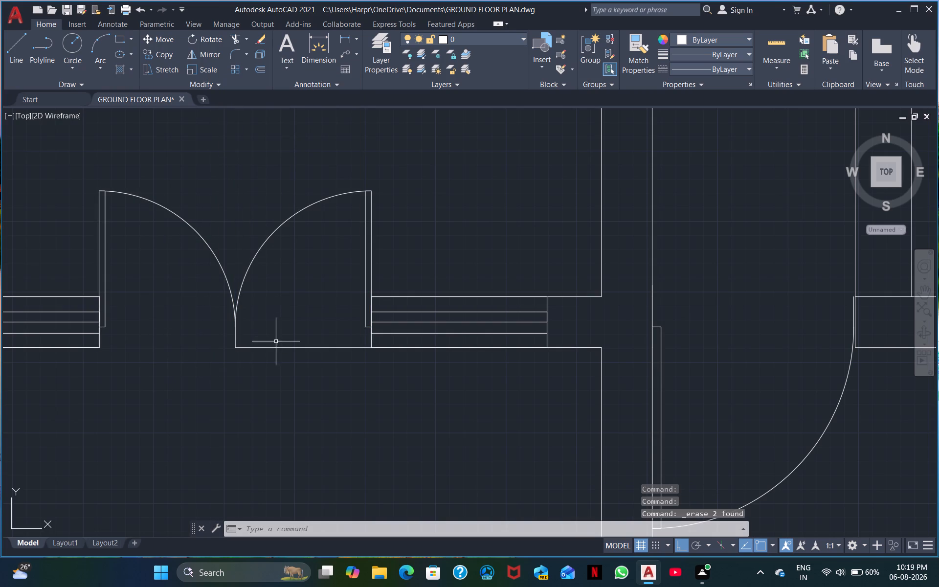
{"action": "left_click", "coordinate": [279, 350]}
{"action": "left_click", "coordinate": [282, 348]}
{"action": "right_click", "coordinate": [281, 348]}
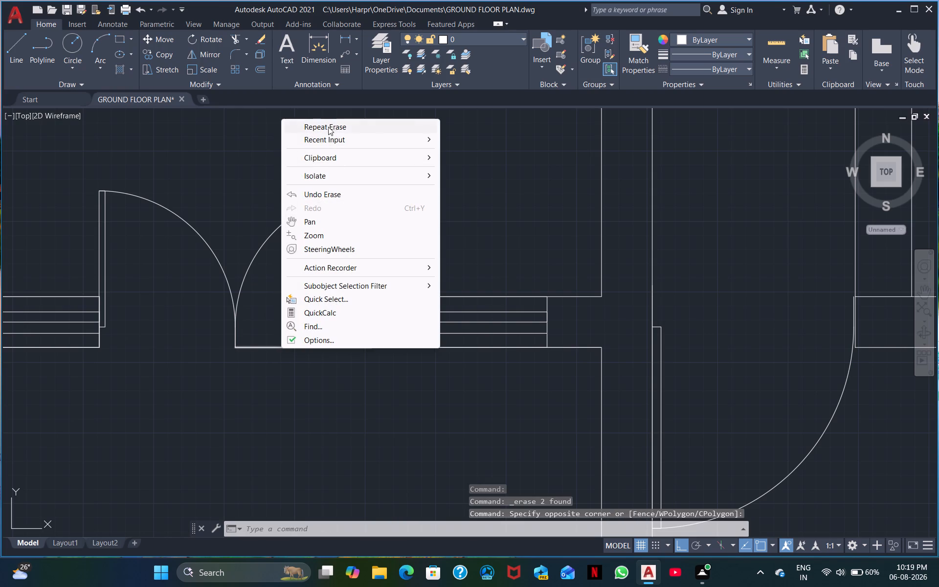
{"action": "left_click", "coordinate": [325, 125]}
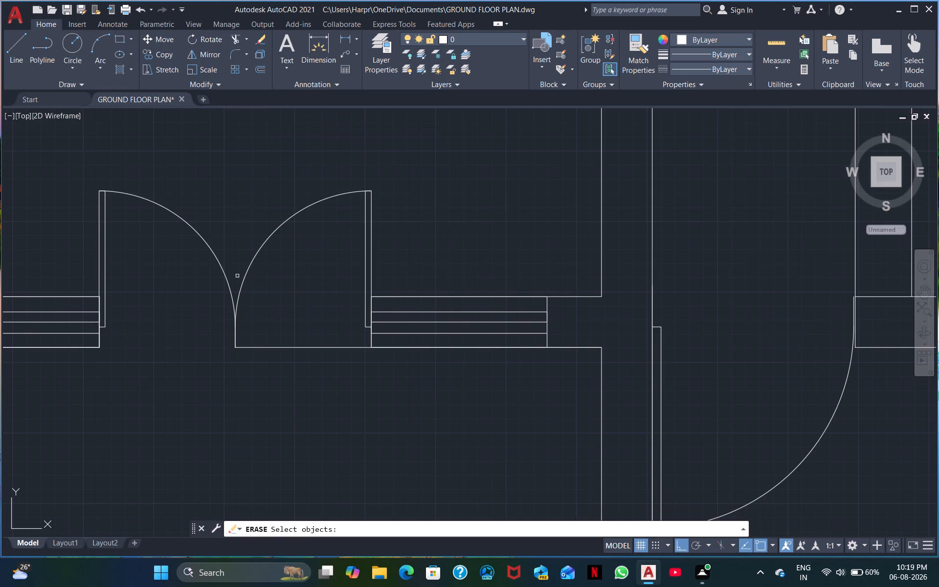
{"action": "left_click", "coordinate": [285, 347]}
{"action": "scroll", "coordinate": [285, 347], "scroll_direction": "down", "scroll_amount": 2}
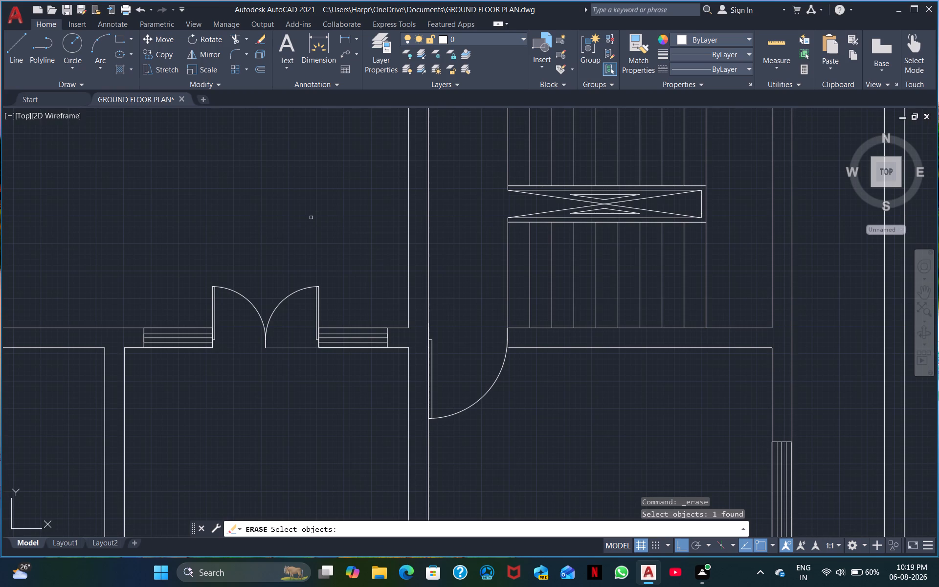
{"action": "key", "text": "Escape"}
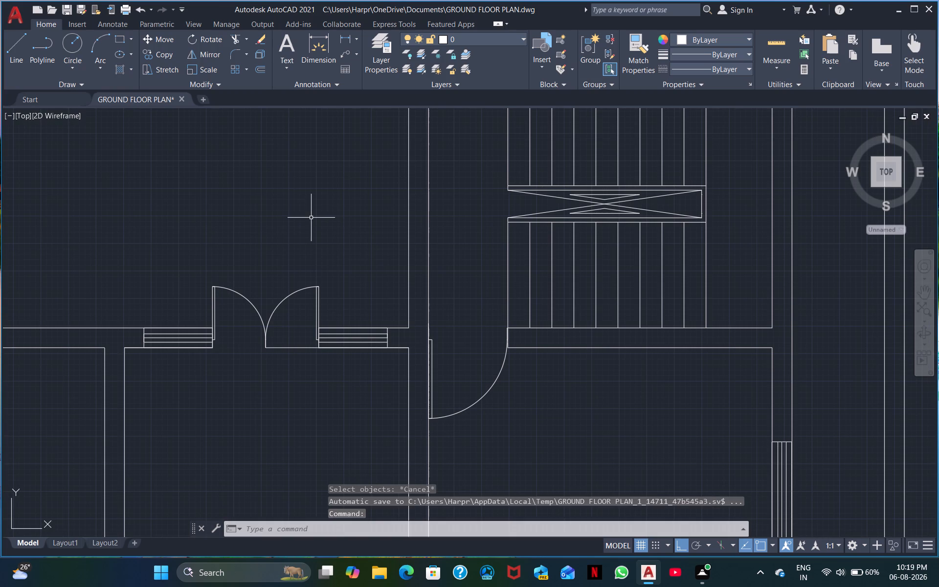
Trim away the leftover line across the half of the double-door opening nearer the staircase.
{"action": "left_click", "coordinate": [235, 39]}
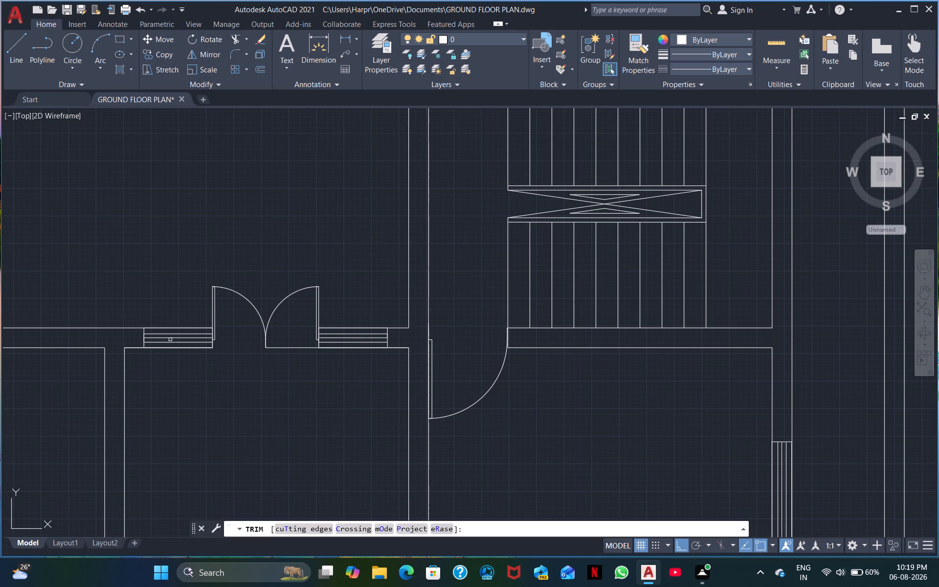
{"action": "left_click", "coordinate": [291, 348]}
{"action": "key", "text": "Escape"}
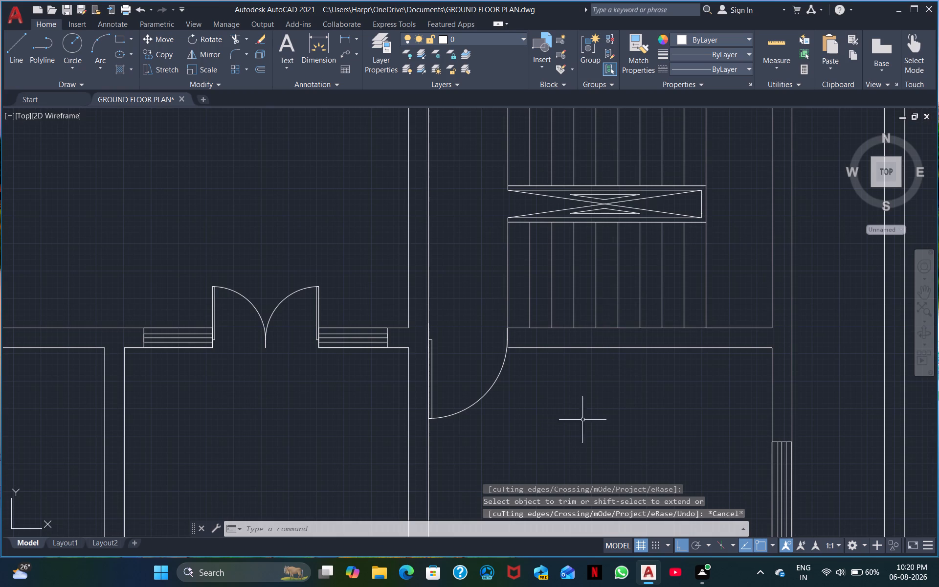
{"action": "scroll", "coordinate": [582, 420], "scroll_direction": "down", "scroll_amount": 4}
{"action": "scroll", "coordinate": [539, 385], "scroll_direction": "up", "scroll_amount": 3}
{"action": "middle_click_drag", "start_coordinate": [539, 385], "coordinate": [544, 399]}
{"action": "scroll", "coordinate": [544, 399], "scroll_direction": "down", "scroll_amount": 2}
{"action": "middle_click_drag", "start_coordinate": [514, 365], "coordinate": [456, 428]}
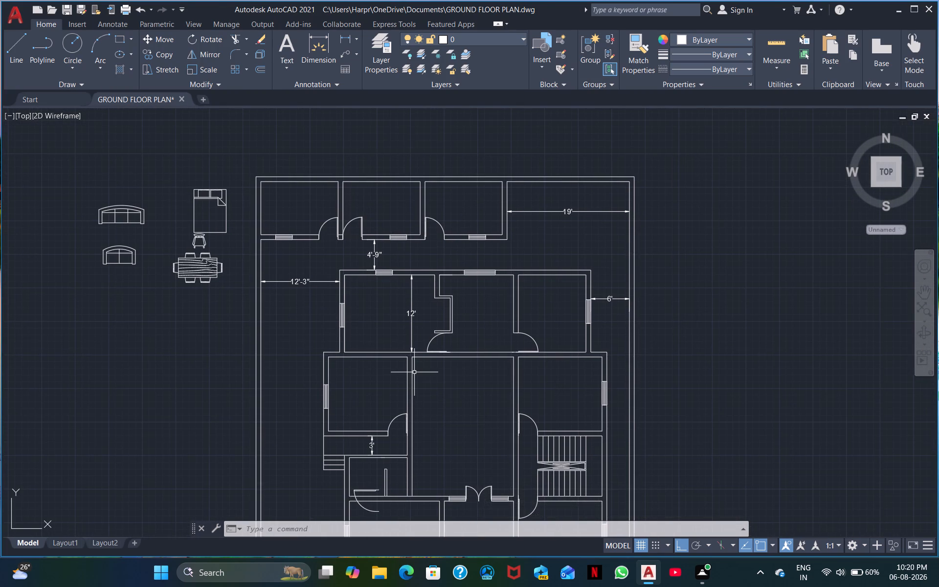
Draw a line closing the boundary wall opening at the plan's lower-left corner, plus a vertical centre line about 8.5 ft up from its midpoint.
{"action": "middle_click_drag", "start_coordinate": [473, 427], "coordinate": [472, 356]}
{"action": "middle_click_drag", "start_coordinate": [480, 365], "coordinate": [469, 322]}
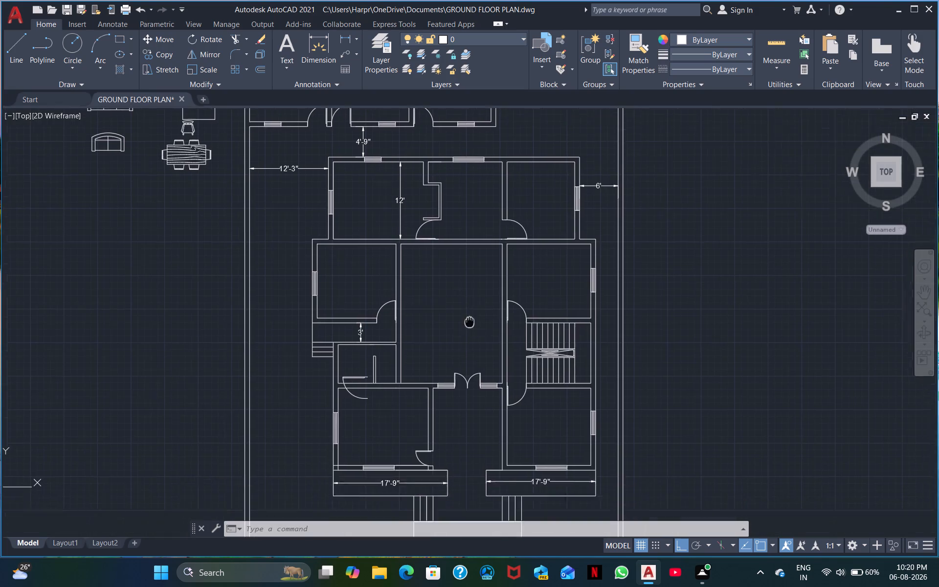
{"action": "middle_click_drag", "start_coordinate": [469, 322], "coordinate": [340, 78]}
{"action": "scroll", "coordinate": [197, 364], "scroll_direction": "up", "scroll_amount": 2}
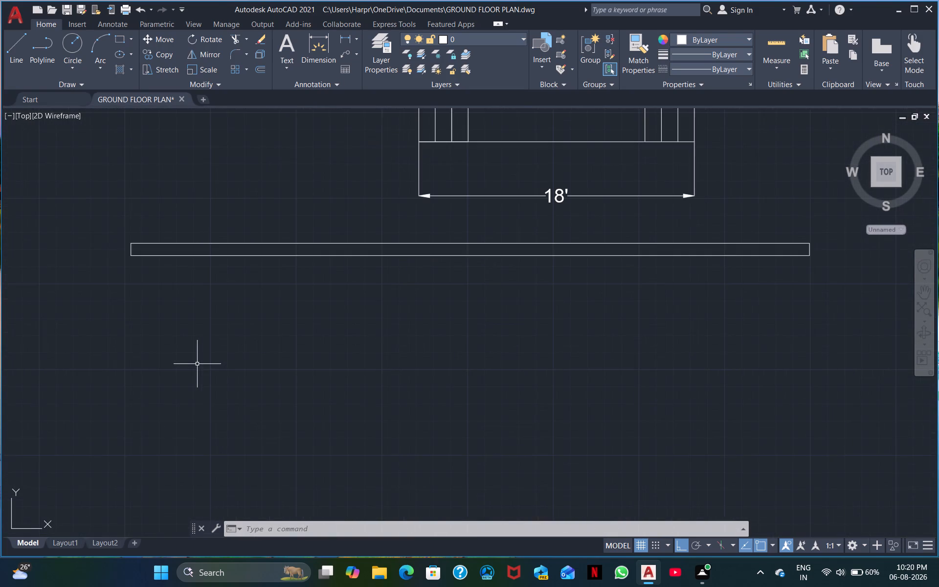
{"action": "middle_click_drag", "start_coordinate": [114, 360], "coordinate": [437, 379]}
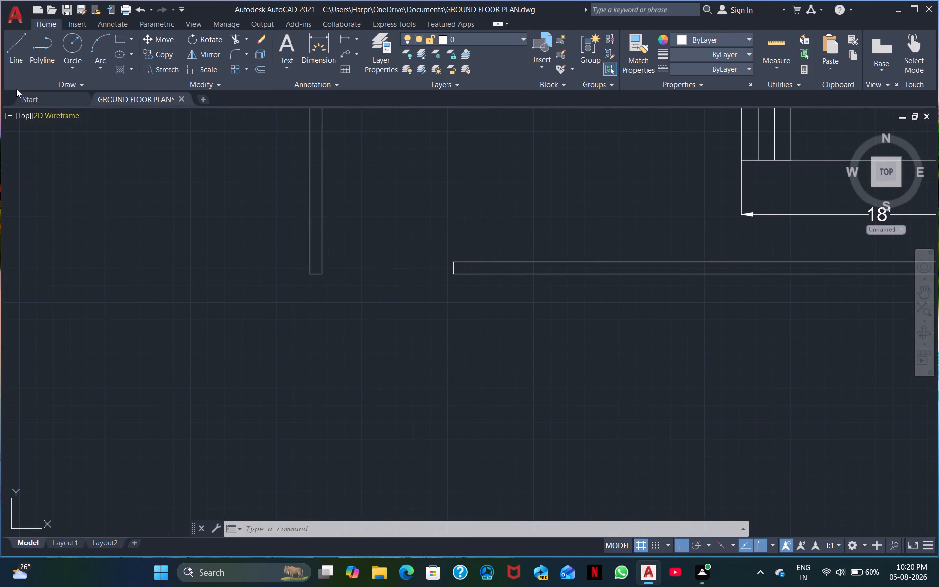
{"action": "left_click", "coordinate": [12, 50]}
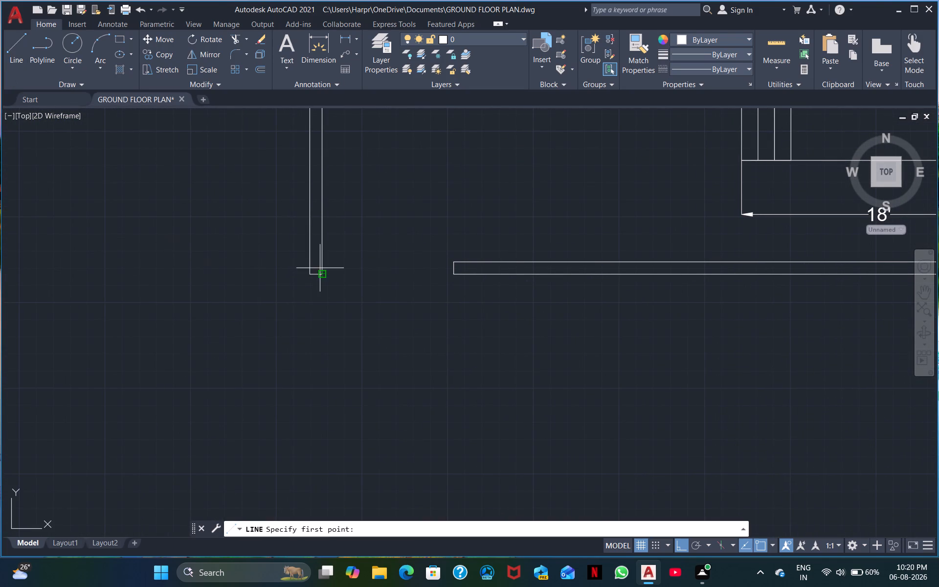
{"action": "left_click", "coordinate": [322, 272]}
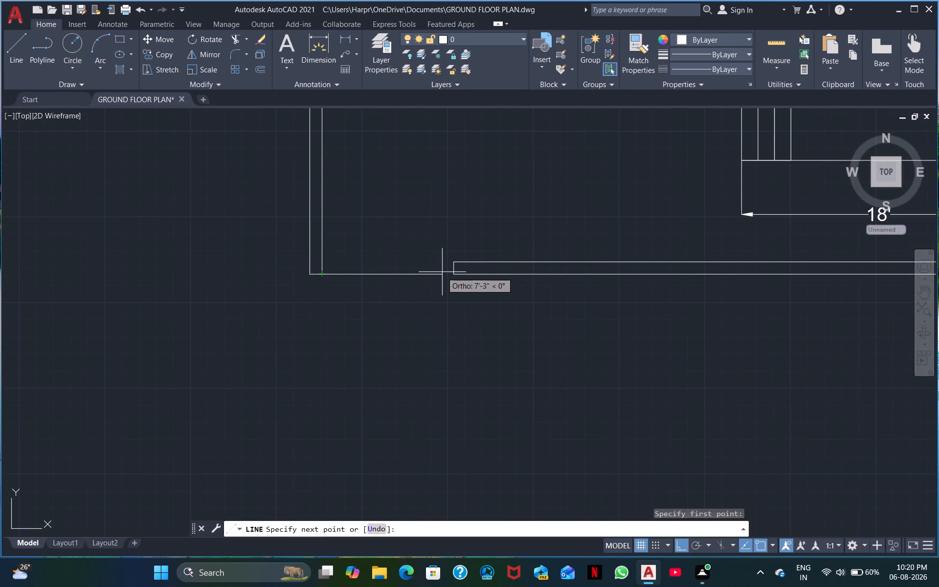
{"action": "left_click", "coordinate": [458, 276]}
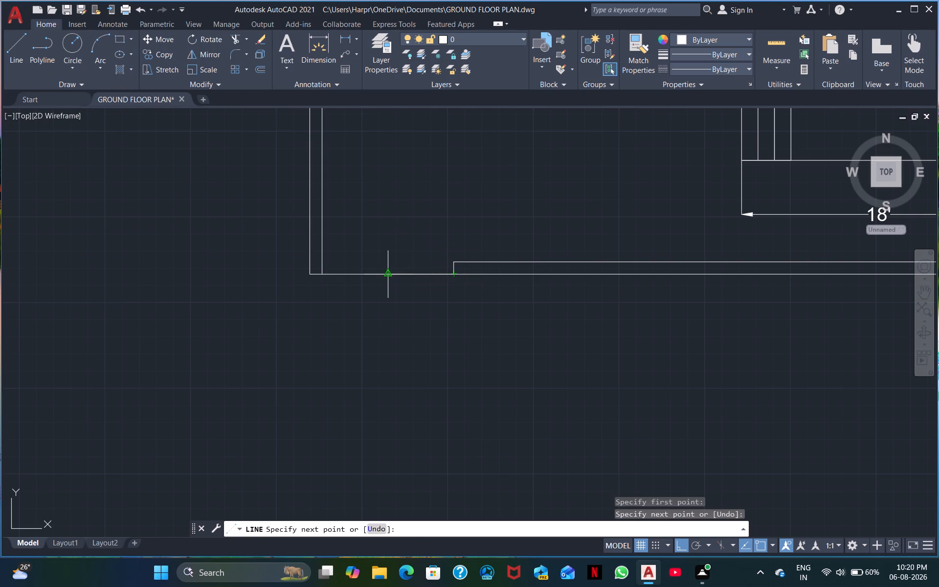
{"action": "left_click", "coordinate": [388, 272]}
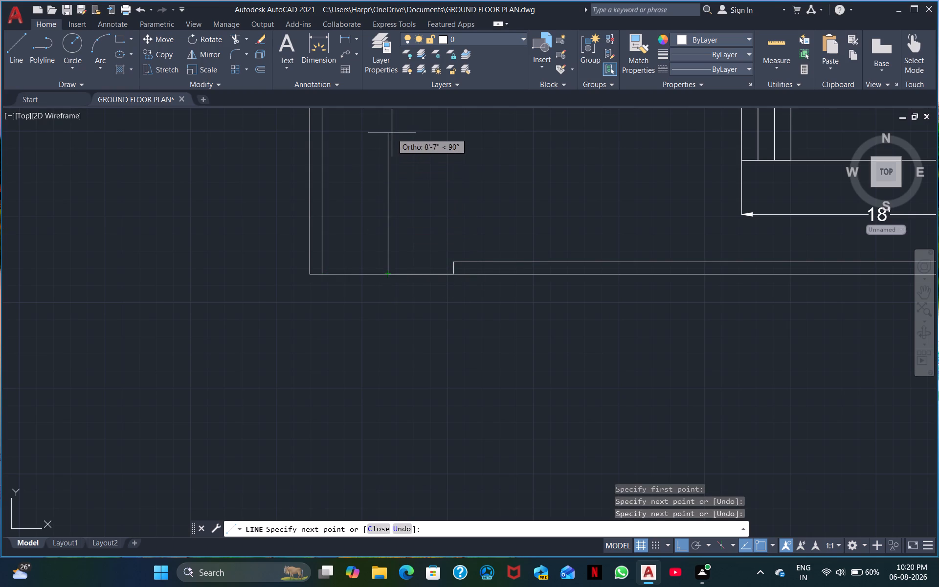
{"action": "left_click", "coordinate": [386, 136]}
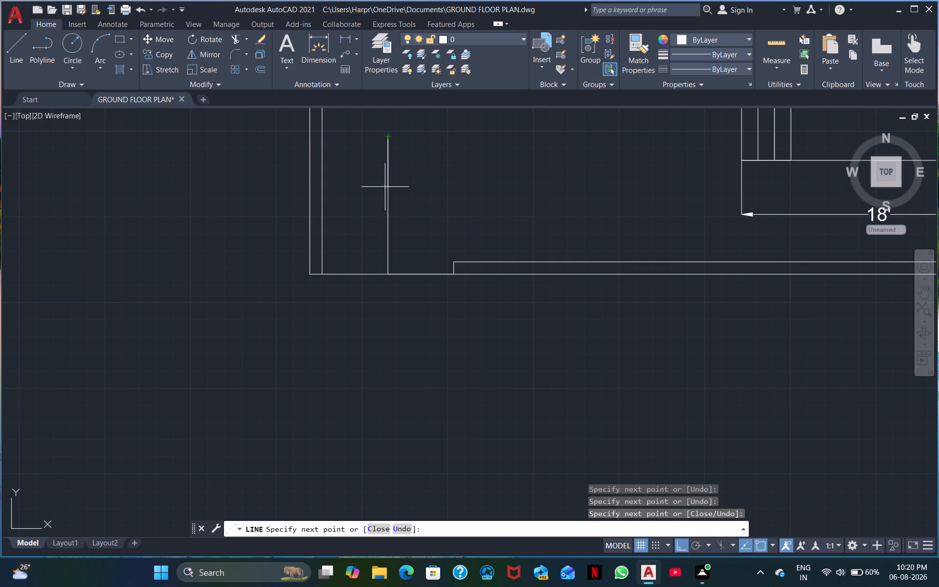
{"action": "key", "text": "Escape"}
{"action": "key", "text": "Escape"}
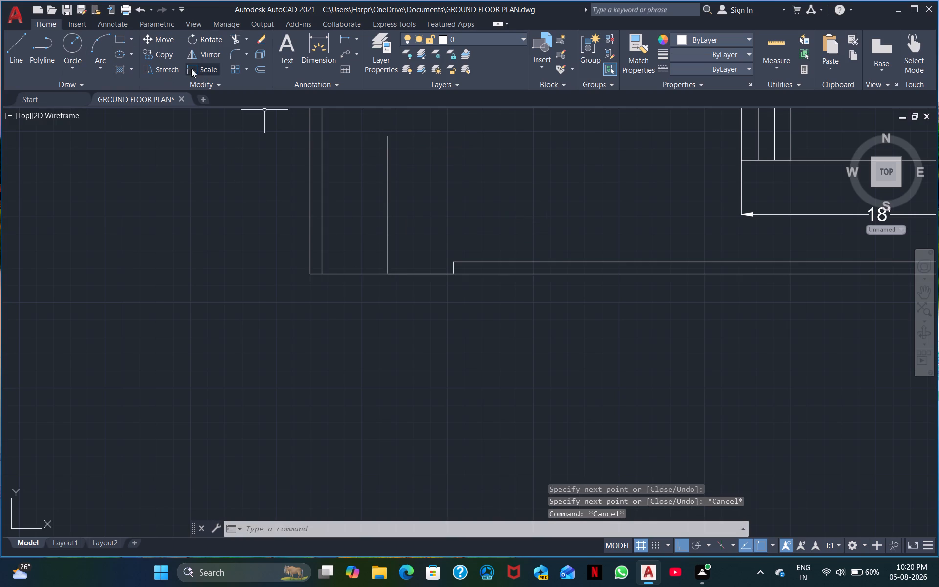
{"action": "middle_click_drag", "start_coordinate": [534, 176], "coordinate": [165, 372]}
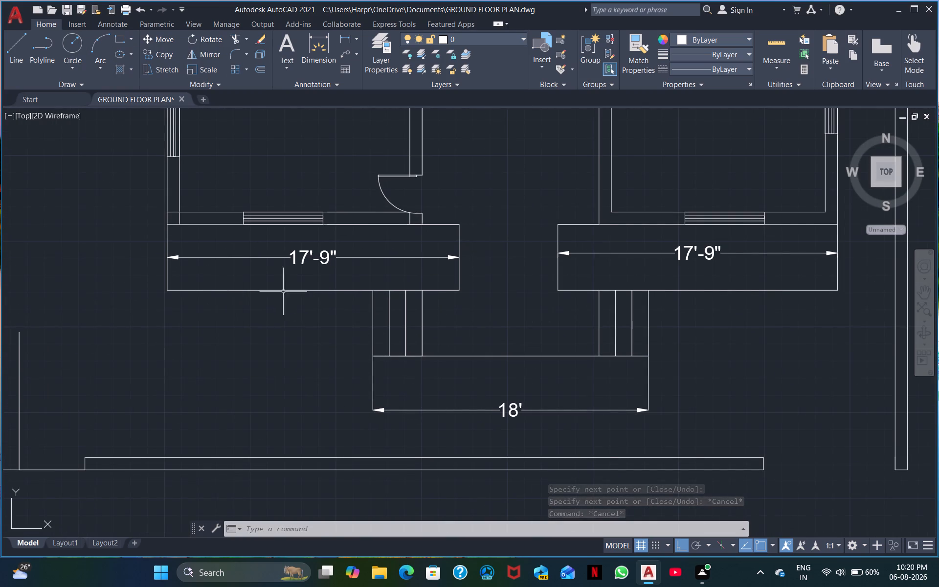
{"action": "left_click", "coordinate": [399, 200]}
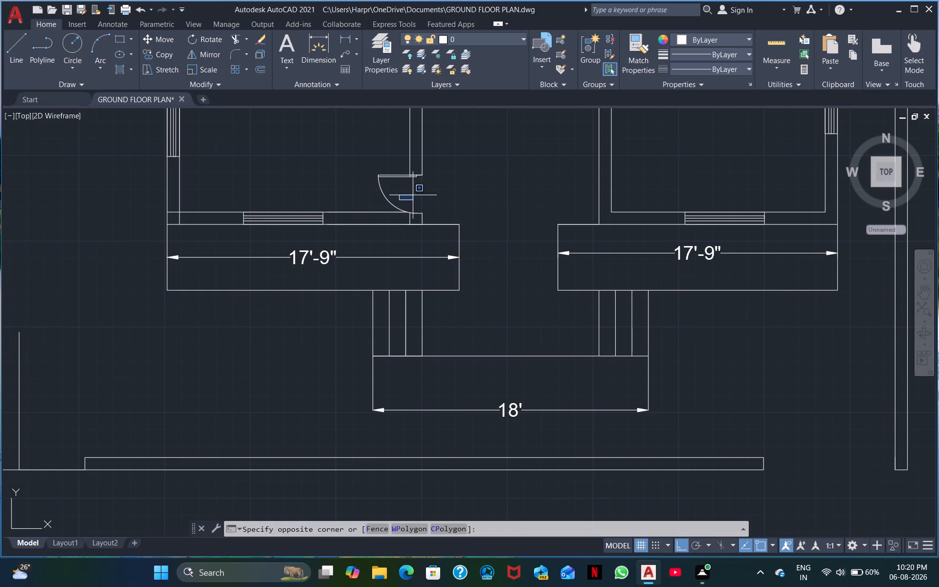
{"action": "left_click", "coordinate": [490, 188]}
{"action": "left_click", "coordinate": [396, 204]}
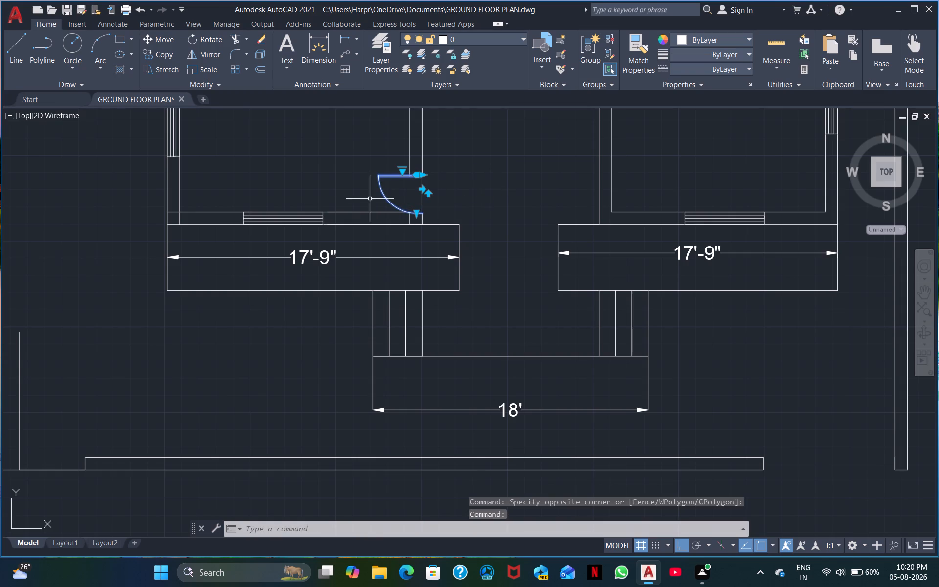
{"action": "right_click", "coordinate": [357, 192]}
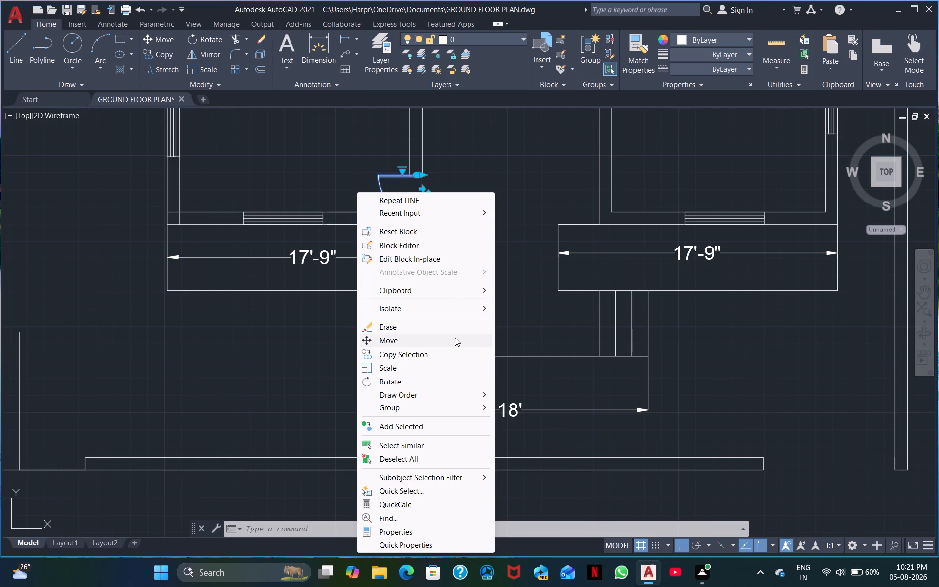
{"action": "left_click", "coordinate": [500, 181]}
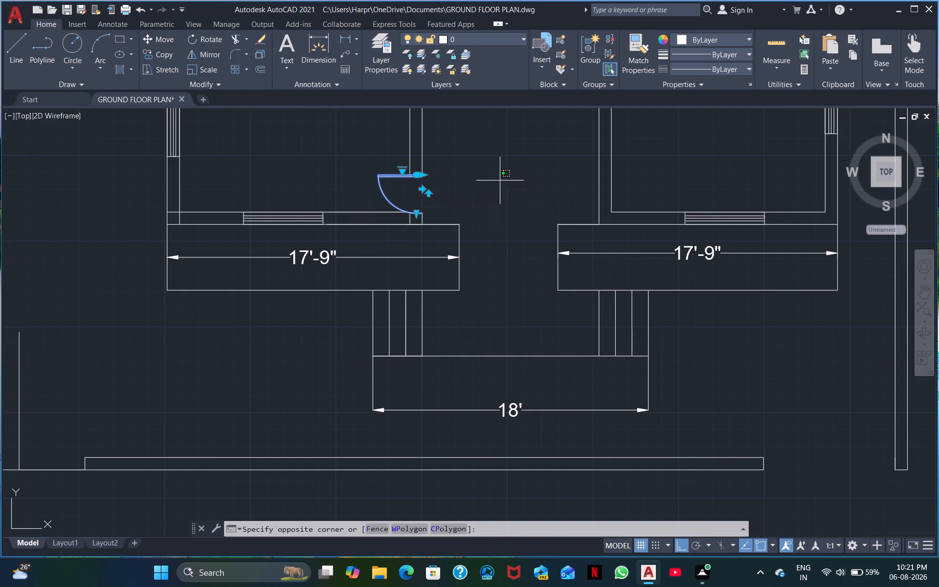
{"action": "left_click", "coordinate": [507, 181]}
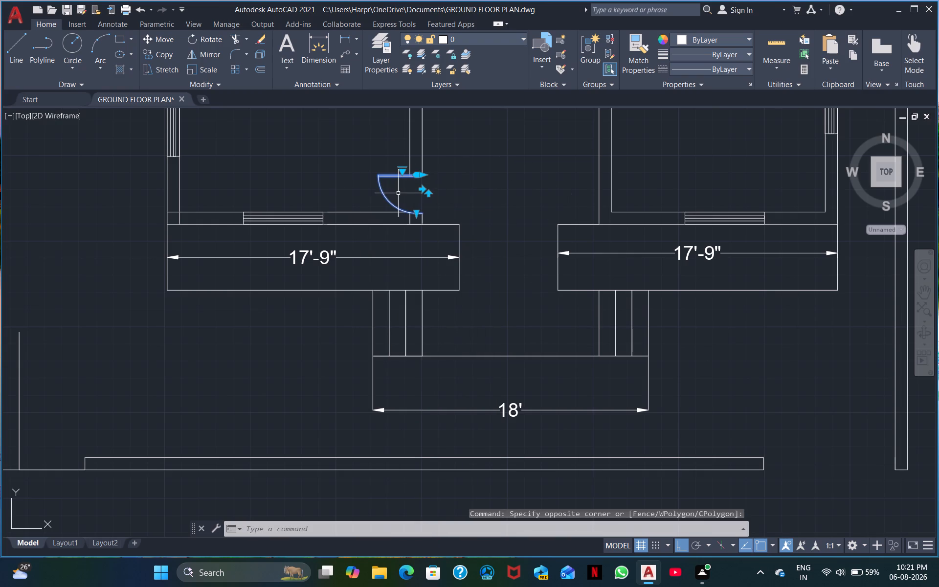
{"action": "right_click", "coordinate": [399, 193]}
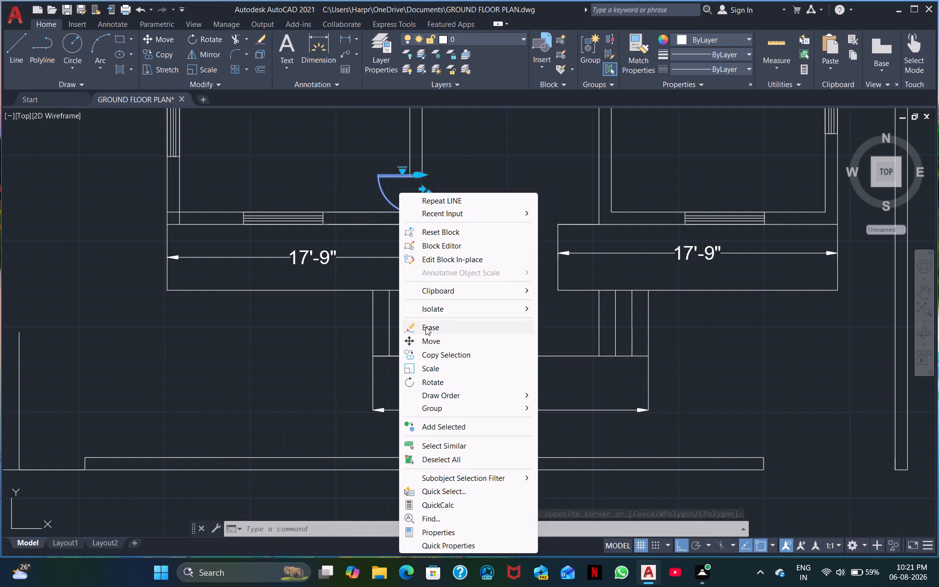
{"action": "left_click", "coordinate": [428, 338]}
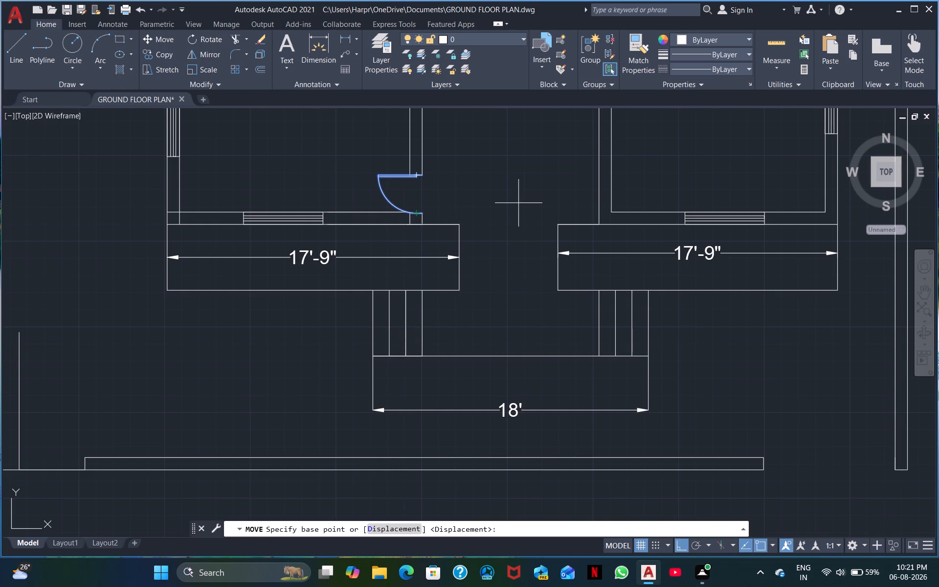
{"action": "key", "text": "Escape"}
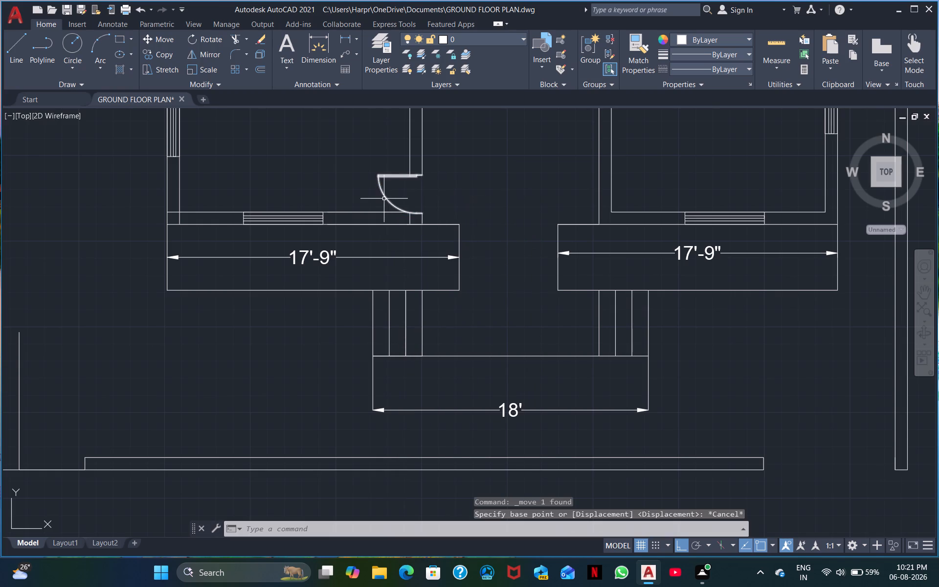
Copy the lower-left room's door horizontally about 21 ft into the open space beside the left boundary wall.
{"action": "left_click", "coordinate": [384, 199]}
{"action": "right_click", "coordinate": [478, 200]}
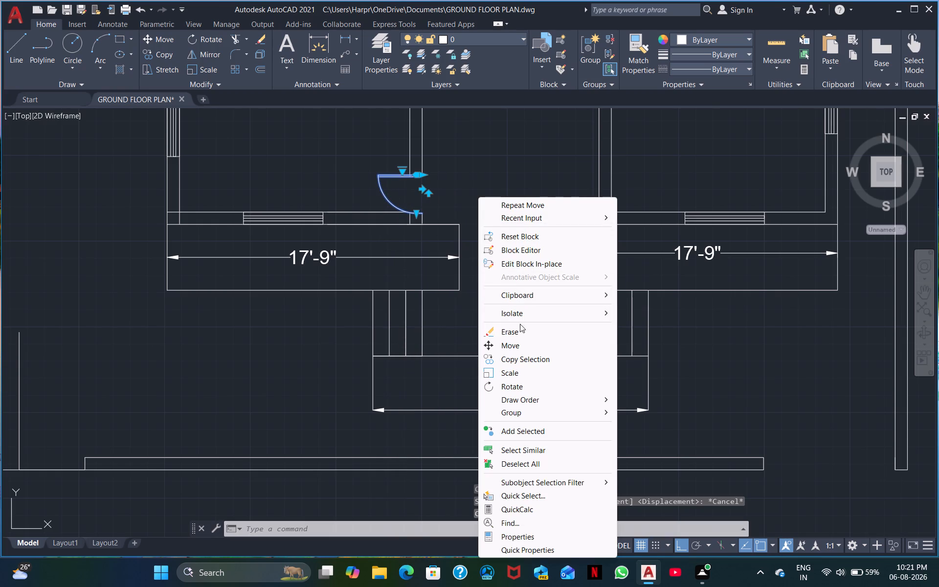
{"action": "left_click", "coordinate": [512, 359]}
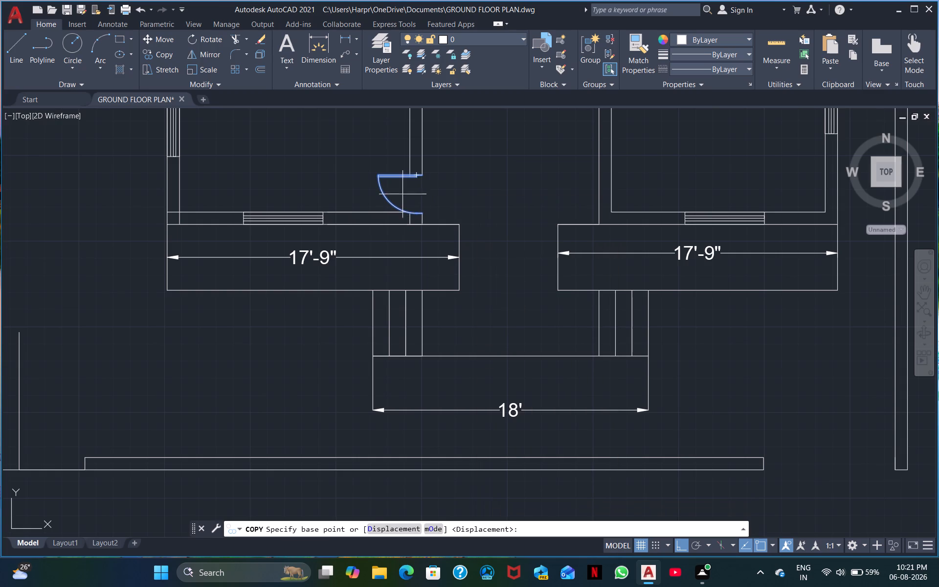
{"action": "left_click", "coordinate": [402, 194]}
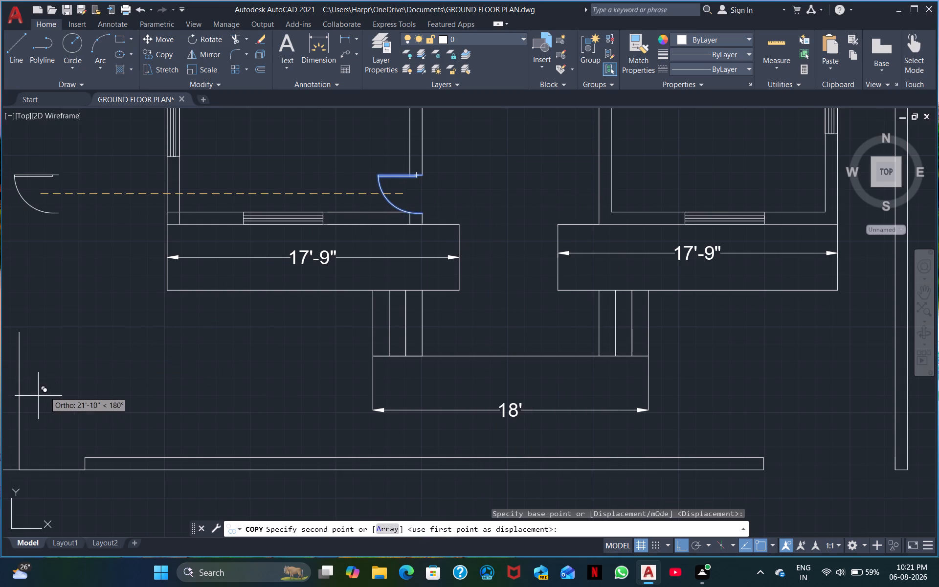
{"action": "left_click", "coordinate": [49, 387]}
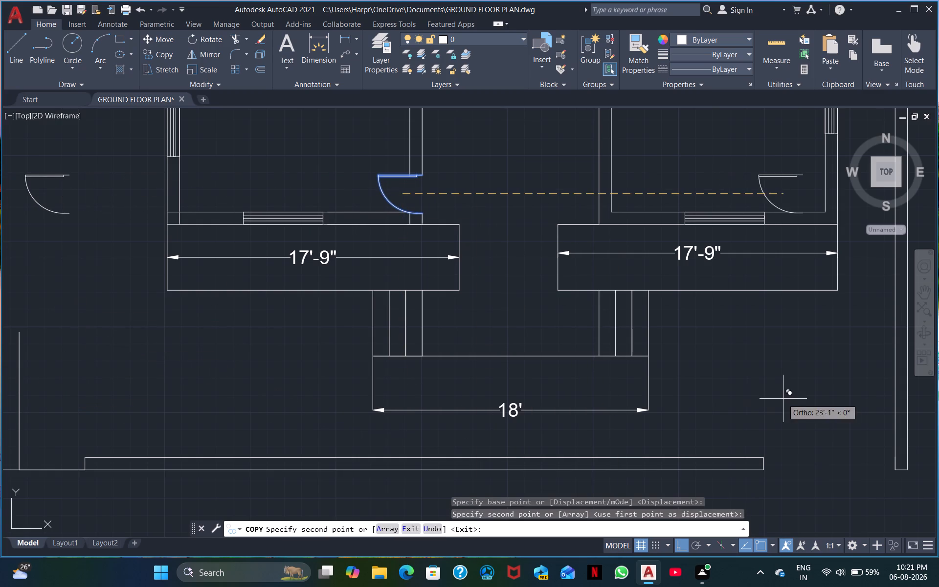
{"action": "key", "text": "Escape"}
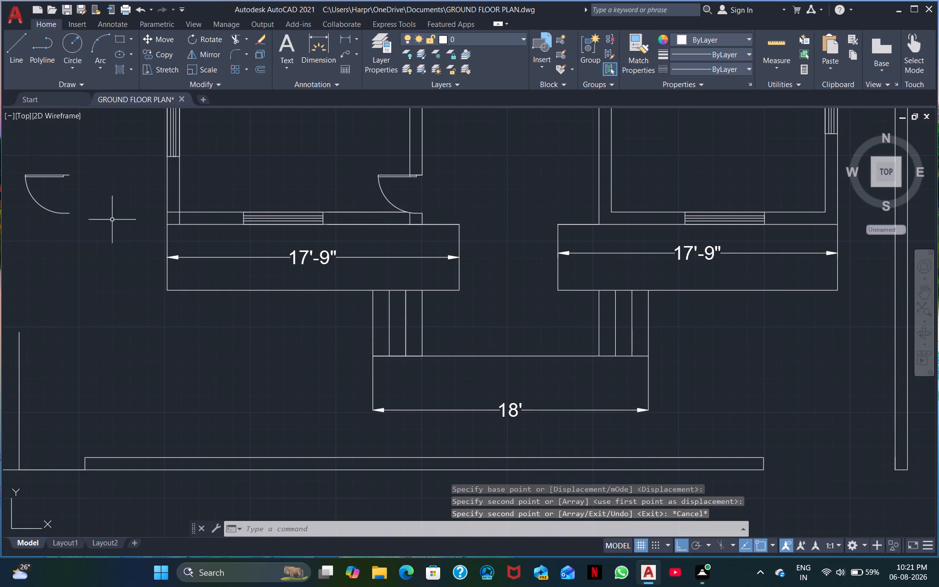
Rotate the copied door 90° clockwise about its upper hinge corner so its leaf stands vertical.
{"action": "middle_click_drag", "start_coordinate": [45, 268], "coordinate": [317, 274]}
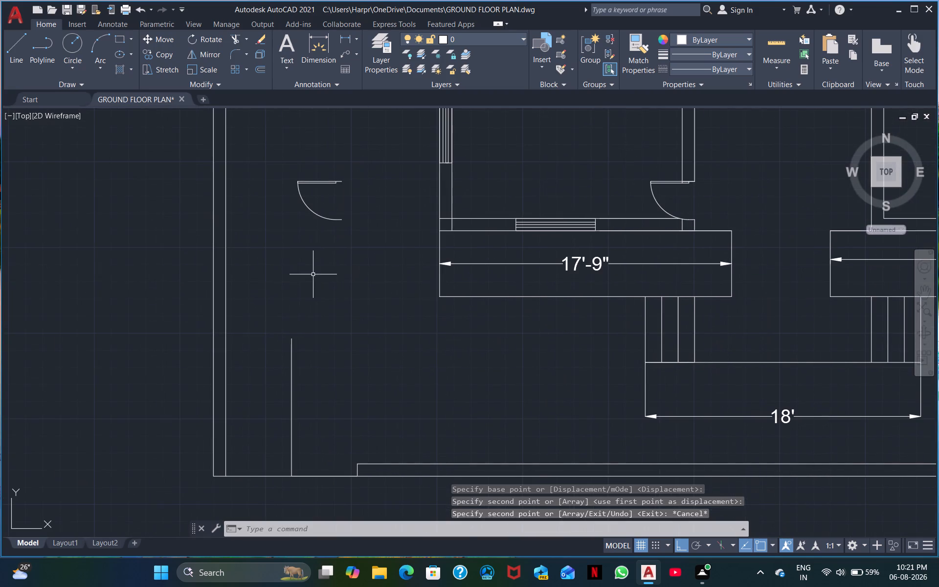
{"action": "left_click", "coordinate": [344, 255]}
{"action": "left_click", "coordinate": [270, 137]}
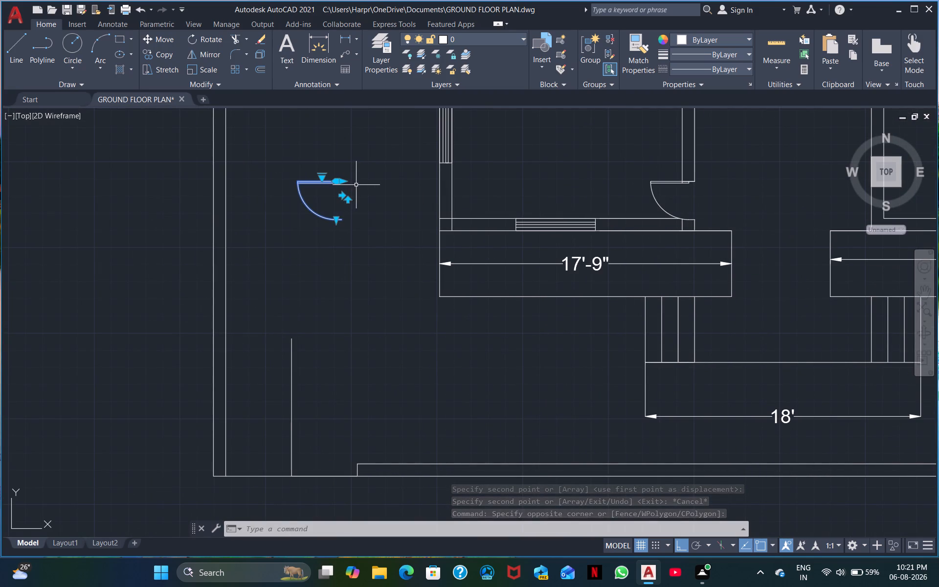
{"action": "left_click", "coordinate": [356, 185]}
{"action": "right_click", "coordinate": [359, 195]}
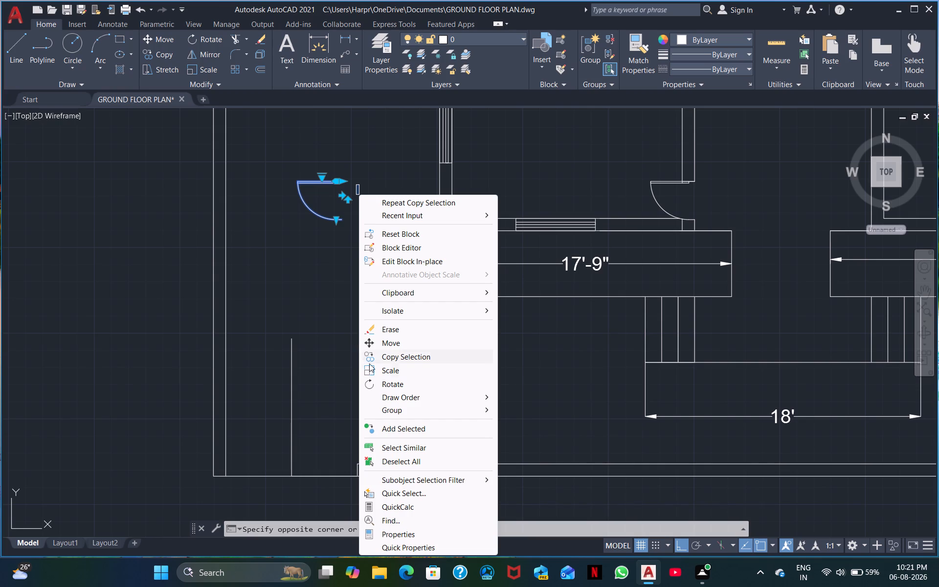
{"action": "left_click", "coordinate": [398, 384]}
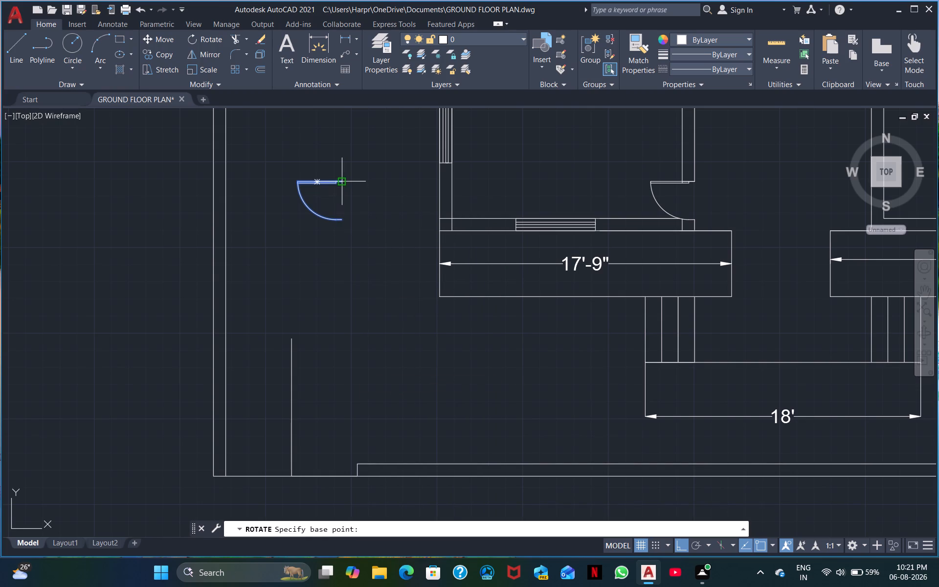
{"action": "left_click", "coordinate": [341, 182]}
{"action": "left_click", "coordinate": [353, 251]}
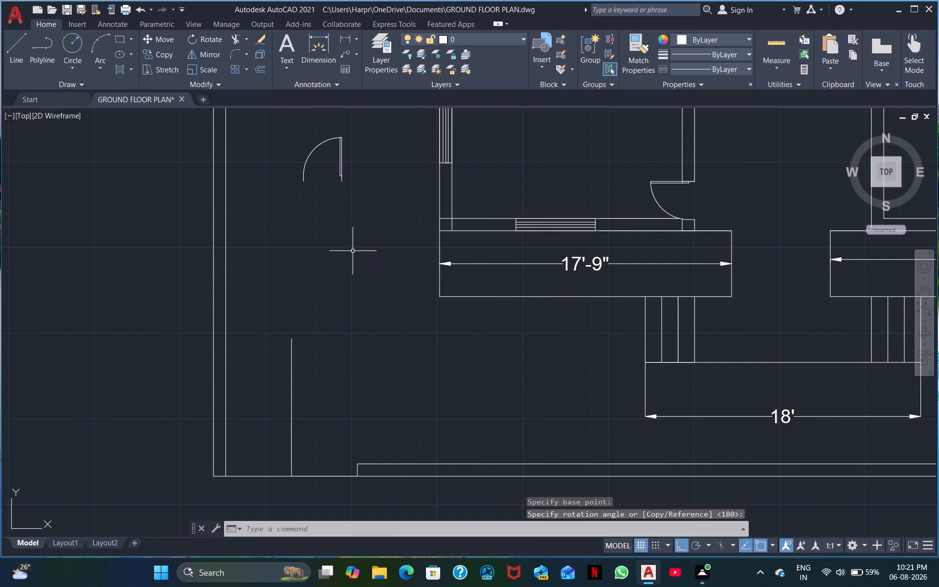
Move the rotated door by its lower hinge corner onto the outer corner of the boundary wall end at the lower-left opening, with Ortho off.
{"action": "left_click", "coordinate": [358, 193]}
{"action": "left_click", "coordinate": [281, 146]}
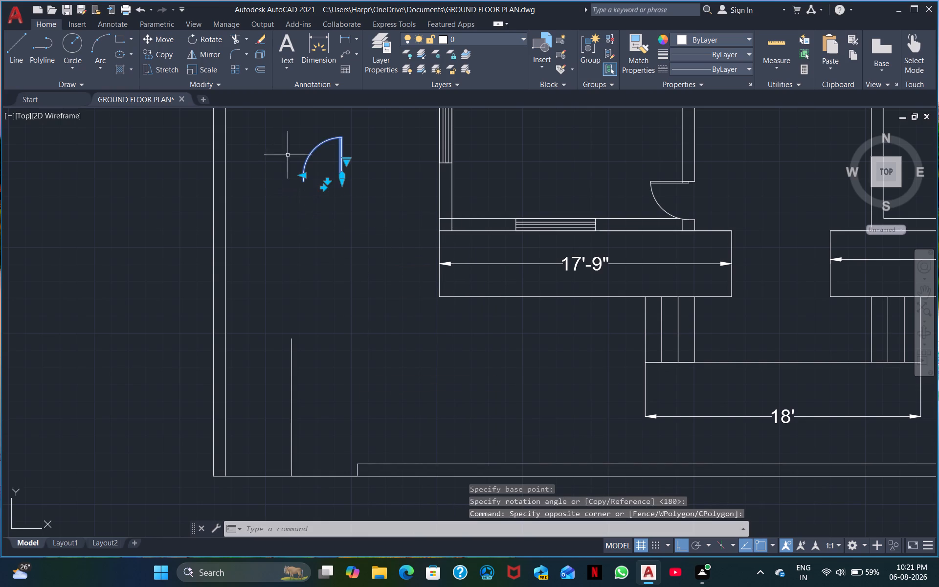
{"action": "right_click", "coordinate": [367, 200]}
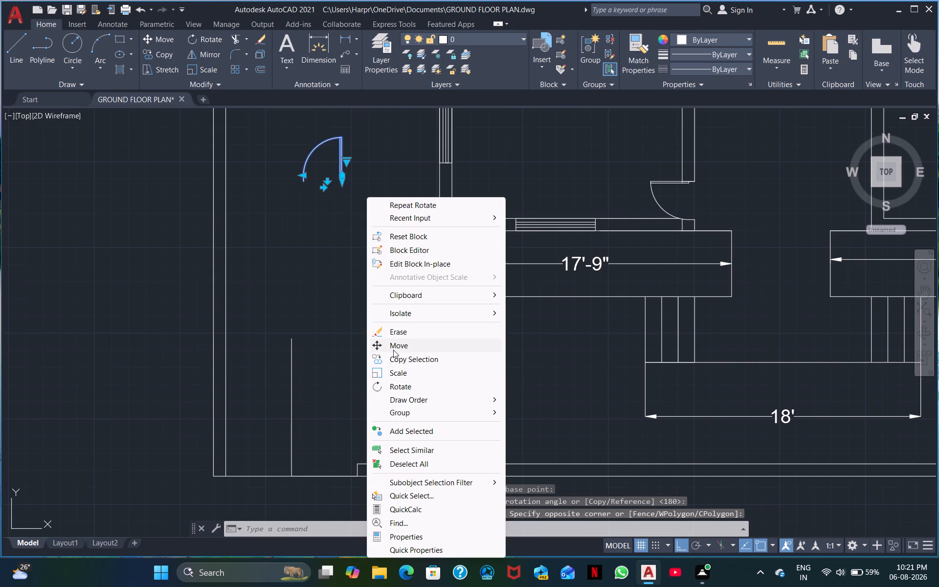
{"action": "left_click", "coordinate": [398, 347]}
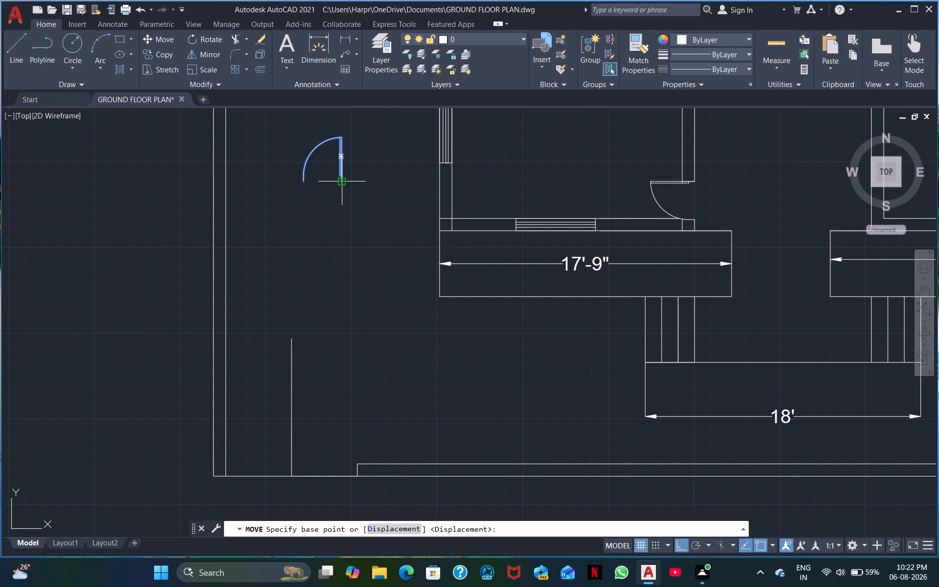
{"action": "scroll", "coordinate": [341, 183], "scroll_direction": "up", "scroll_amount": 3}
{"action": "left_click", "coordinate": [342, 176]}
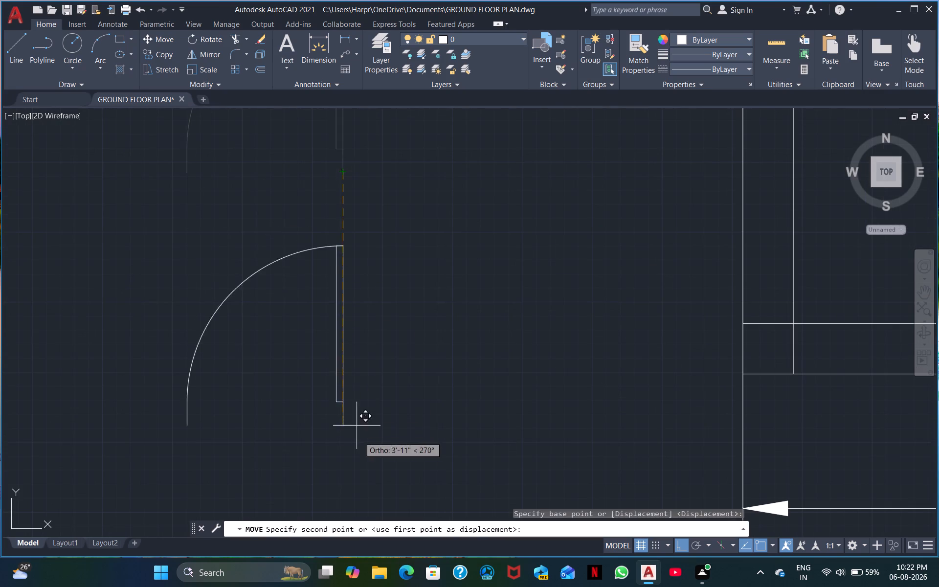
{"action": "middle_click_drag", "start_coordinate": [361, 446], "coordinate": [333, 254]}
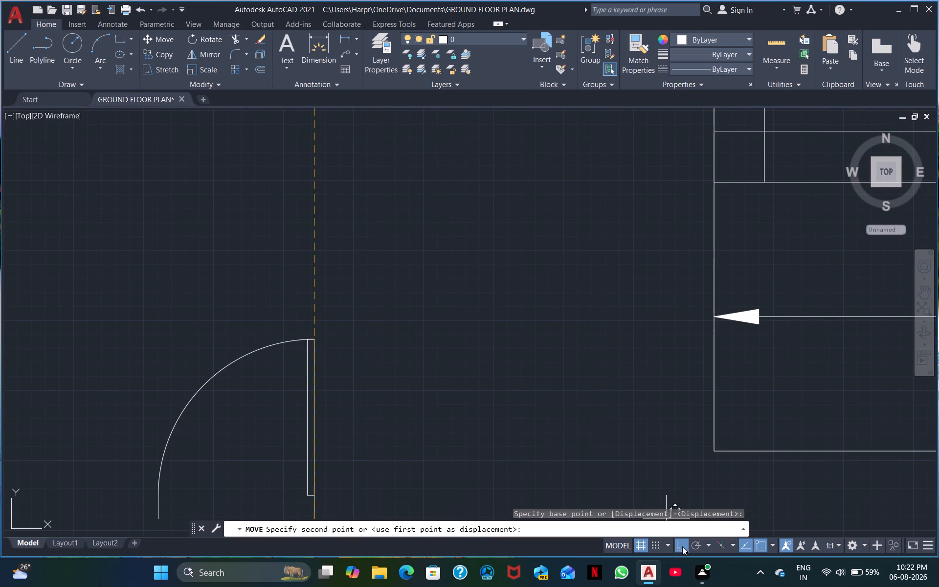
{"action": "left_click", "coordinate": [685, 550]}
{"action": "middle_click_drag", "start_coordinate": [376, 357], "coordinate": [385, 184]}
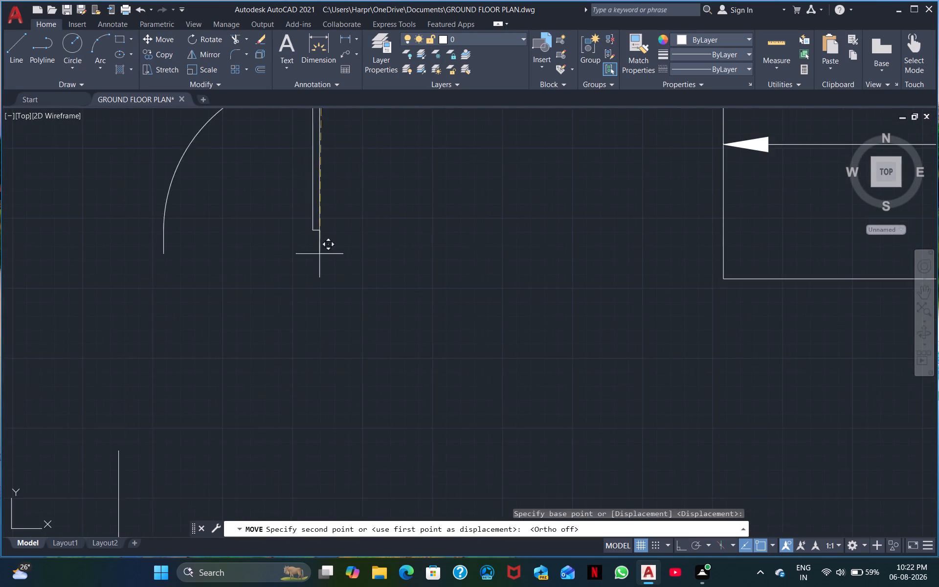
{"action": "scroll", "coordinate": [309, 270], "scroll_direction": "down", "scroll_amount": 2}
{"action": "middle_click_drag", "start_coordinate": [327, 487], "coordinate": [293, 241]}
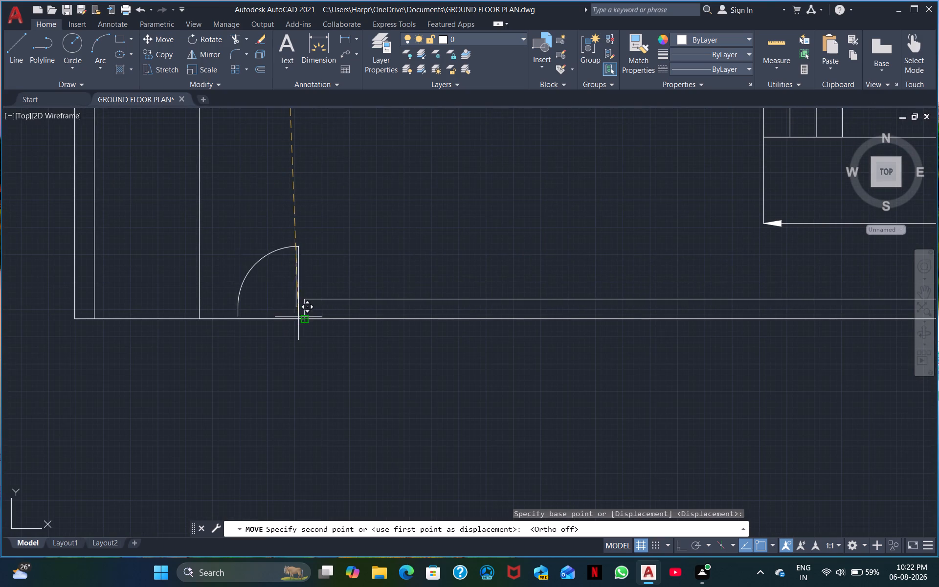
{"action": "scroll", "coordinate": [301, 314], "scroll_direction": "up", "scroll_amount": 3}
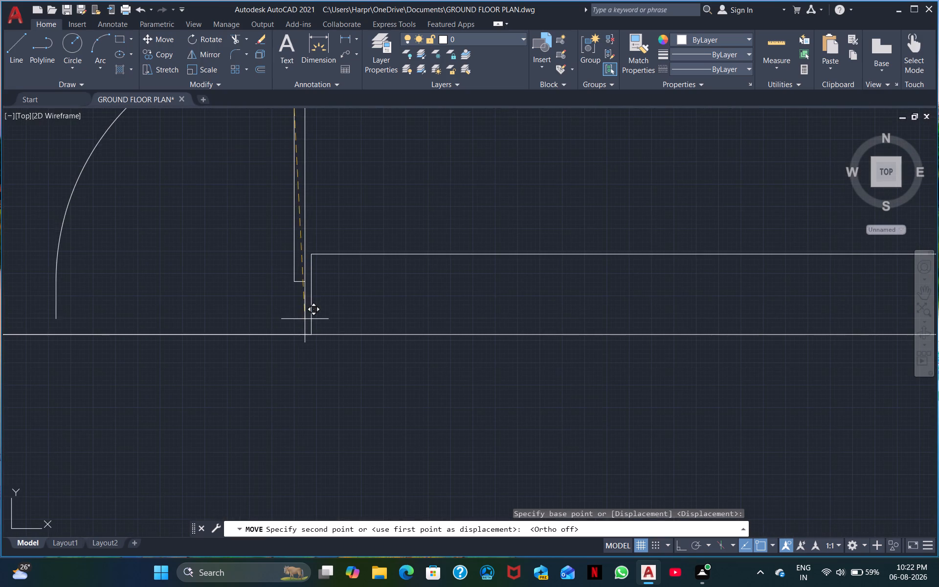
{"action": "left_click", "coordinate": [314, 332]}
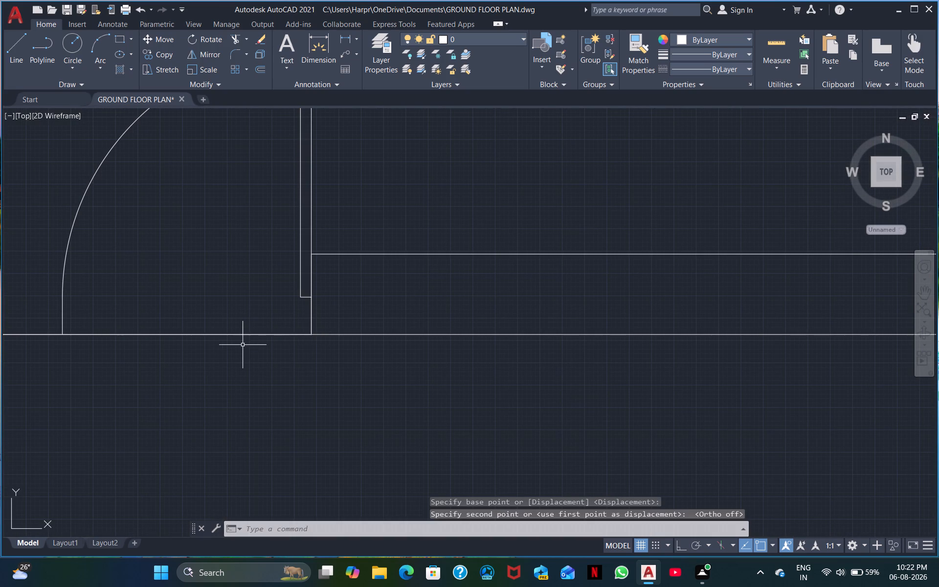
Scale the moved door up about its lower hinge corner so its arc reaches roughly to the opening's vertical centre line.
{"action": "scroll", "coordinate": [243, 345], "scroll_direction": "up", "scroll_amount": 2}
{"action": "scroll", "coordinate": [243, 345], "scroll_direction": "down", "scroll_amount": 2}
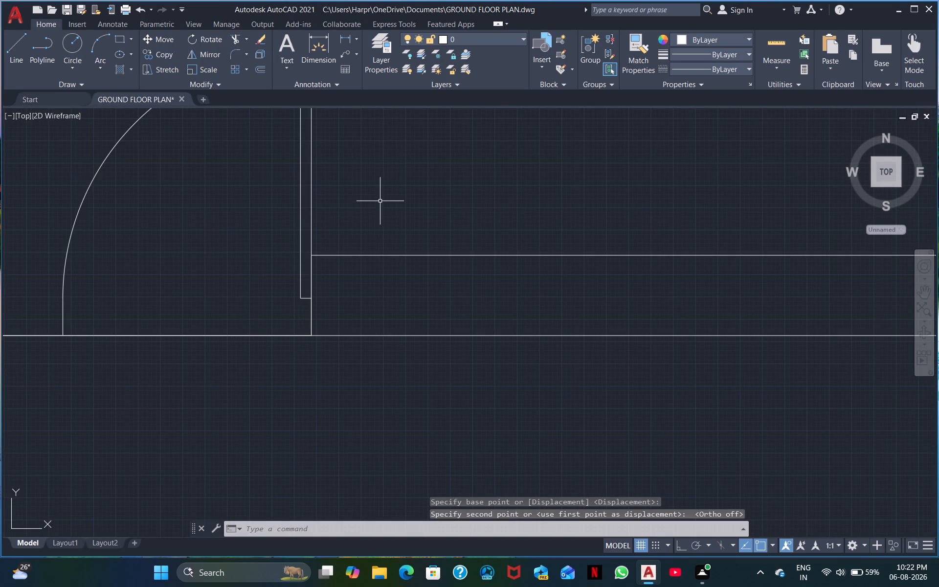
{"action": "left_click", "coordinate": [378, 202]}
{"action": "left_click", "coordinate": [262, 186]}
{"action": "right_click", "coordinate": [262, 186]}
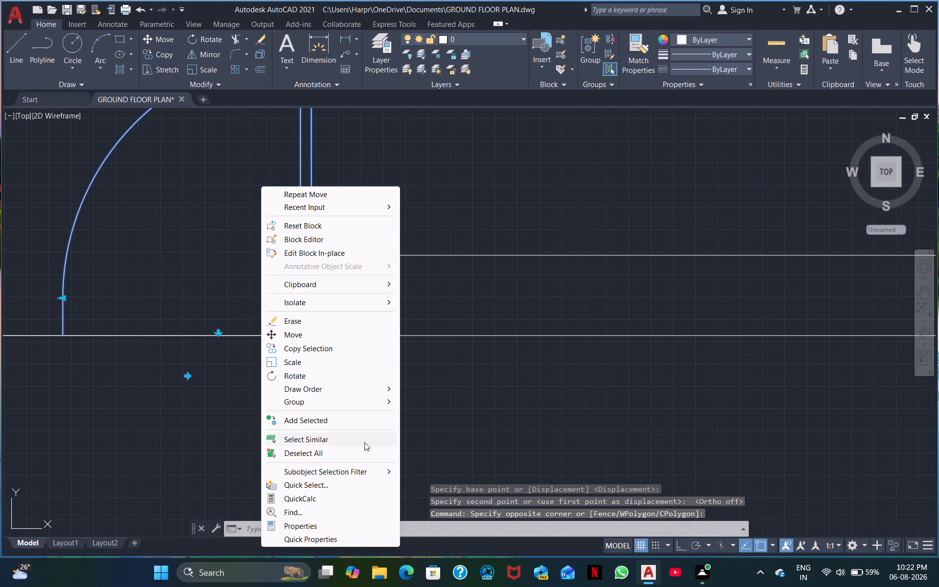
{"action": "left_click", "coordinate": [287, 366]}
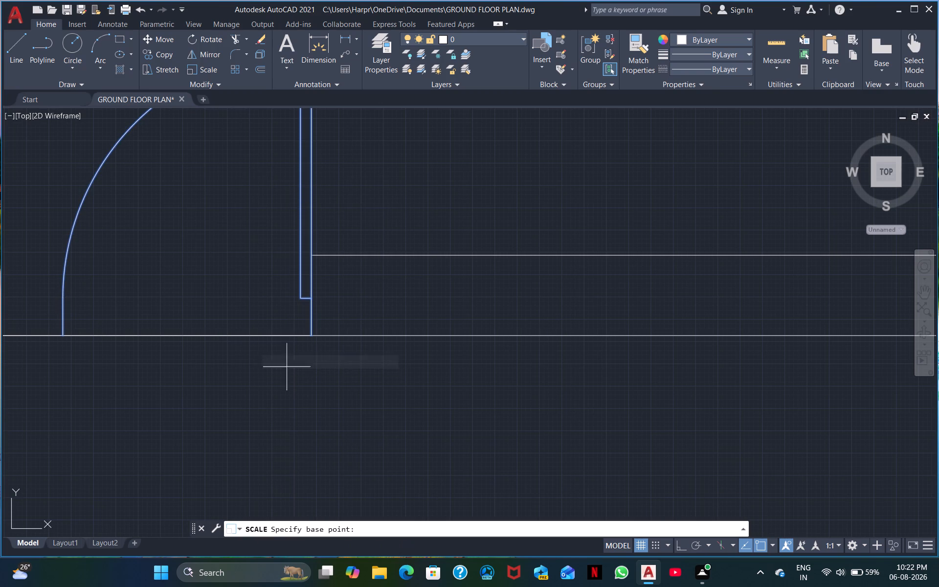
{"action": "left_click", "coordinate": [308, 335]}
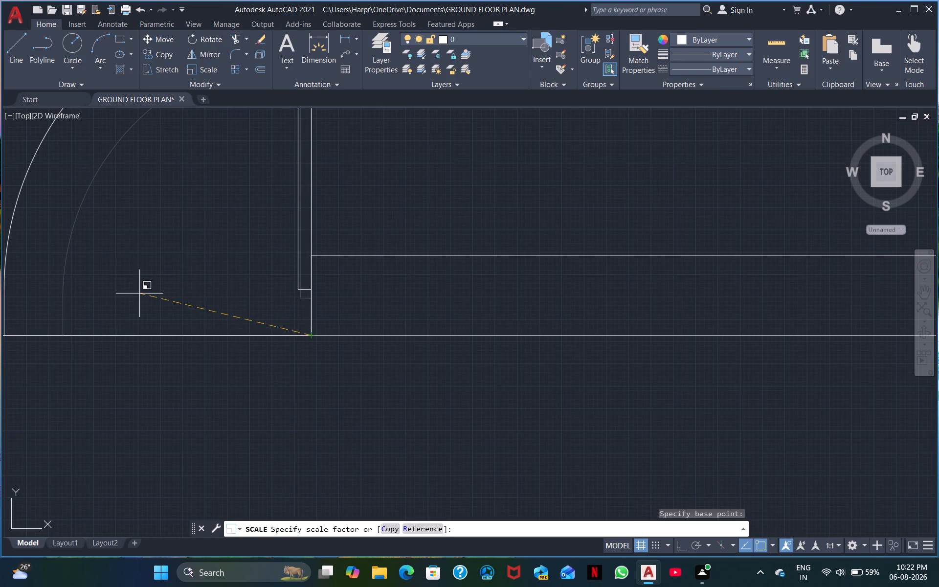
{"action": "scroll", "coordinate": [139, 293], "scroll_direction": "down", "scroll_amount": 2}
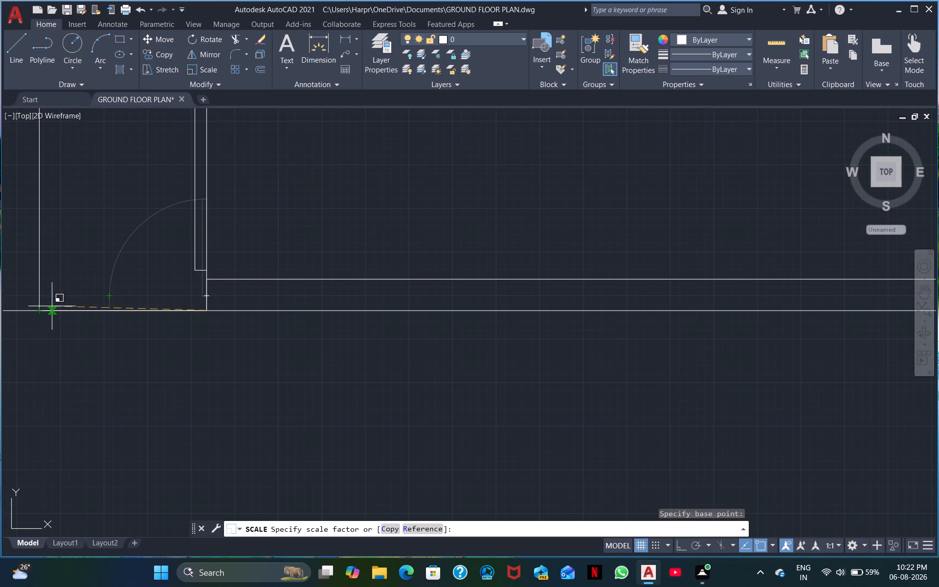
{"action": "scroll", "coordinate": [89, 294], "scroll_direction": "down", "scroll_amount": 2}
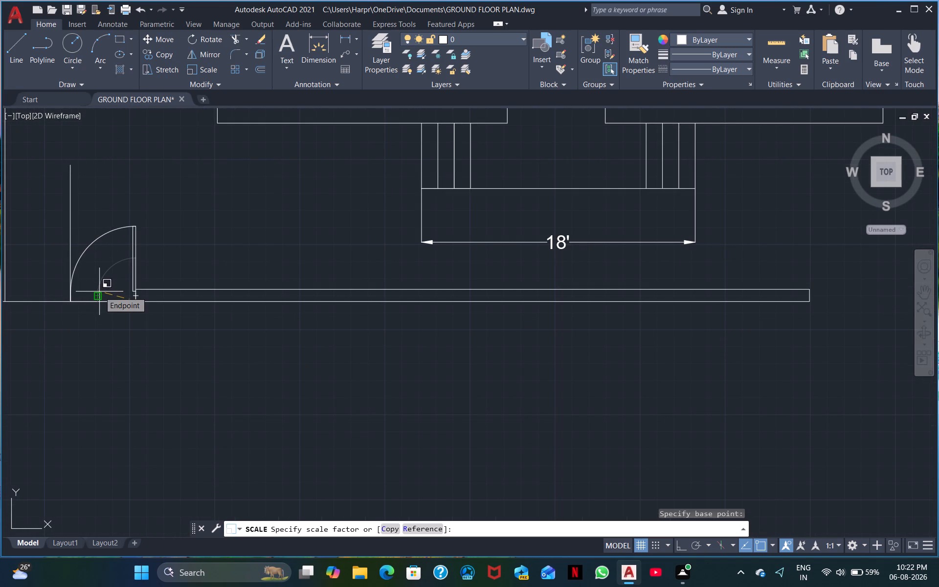
{"action": "left_click", "coordinate": [99, 292]}
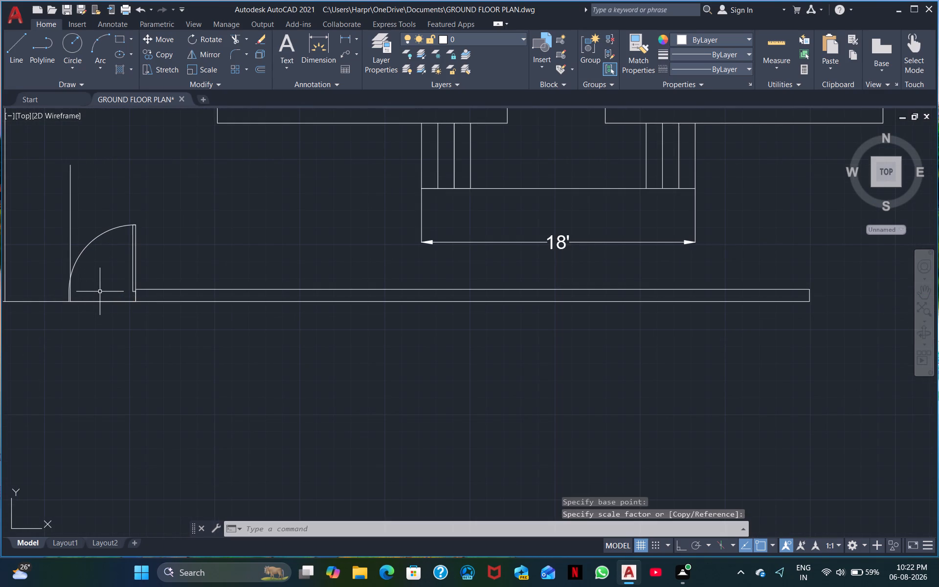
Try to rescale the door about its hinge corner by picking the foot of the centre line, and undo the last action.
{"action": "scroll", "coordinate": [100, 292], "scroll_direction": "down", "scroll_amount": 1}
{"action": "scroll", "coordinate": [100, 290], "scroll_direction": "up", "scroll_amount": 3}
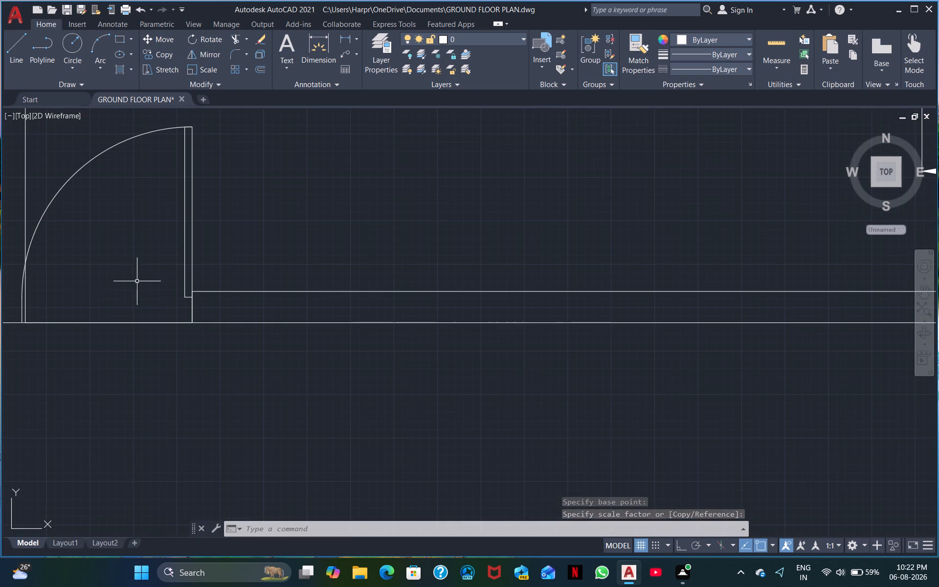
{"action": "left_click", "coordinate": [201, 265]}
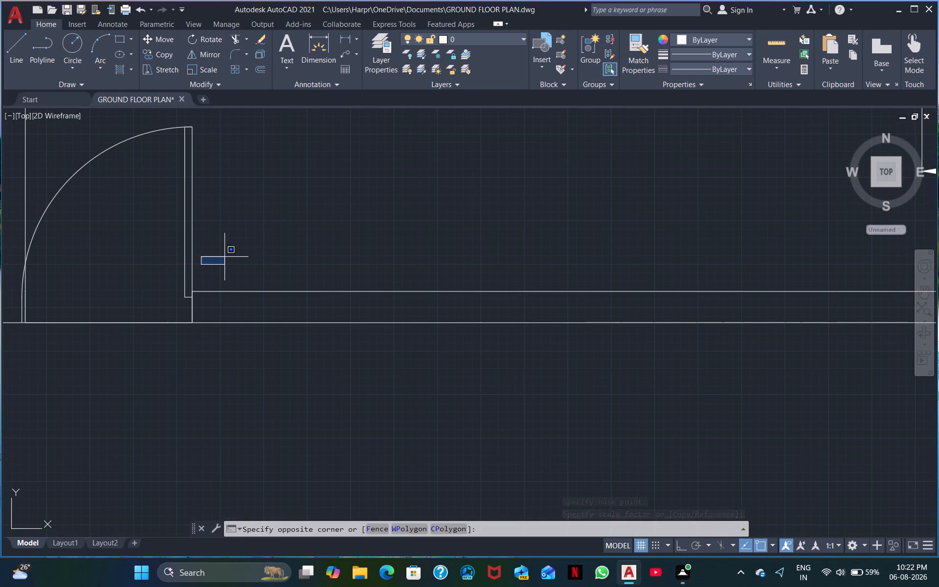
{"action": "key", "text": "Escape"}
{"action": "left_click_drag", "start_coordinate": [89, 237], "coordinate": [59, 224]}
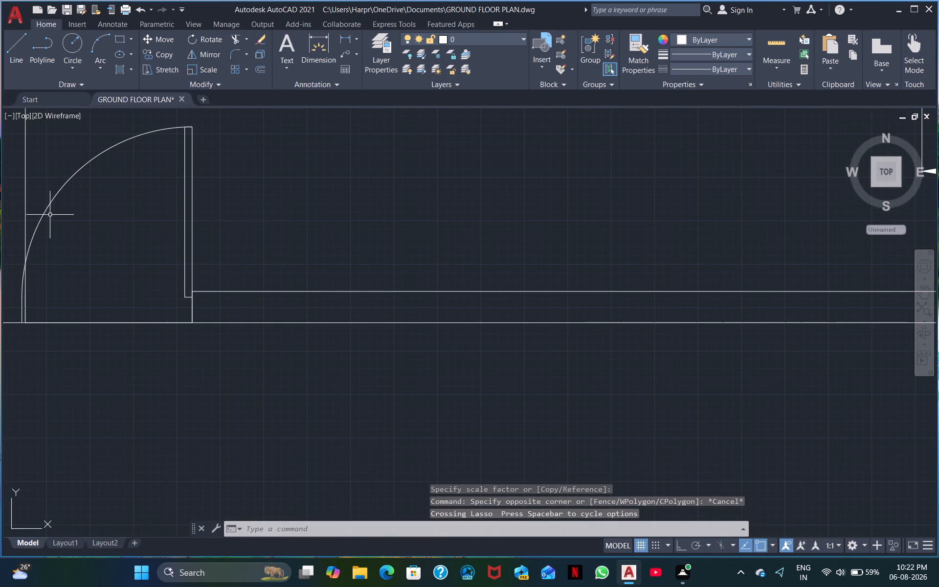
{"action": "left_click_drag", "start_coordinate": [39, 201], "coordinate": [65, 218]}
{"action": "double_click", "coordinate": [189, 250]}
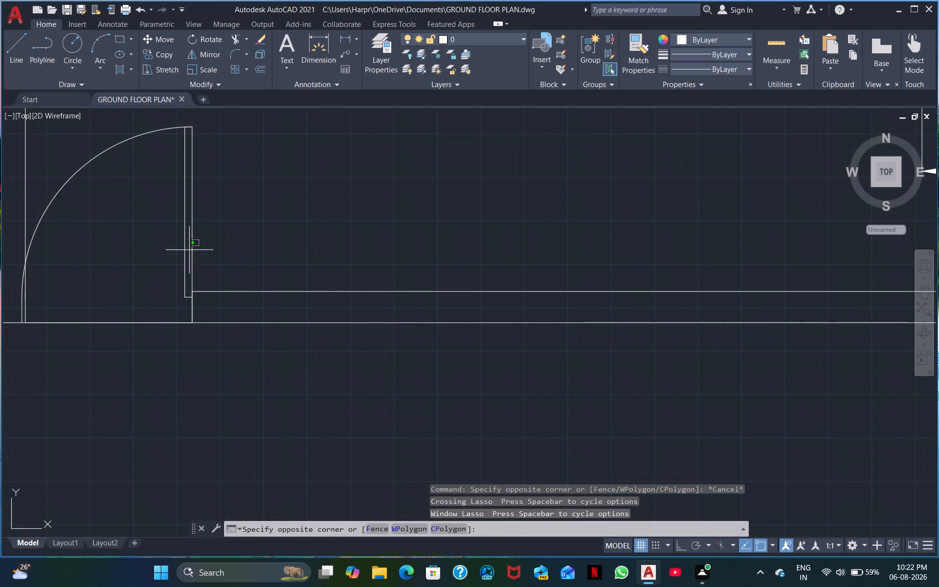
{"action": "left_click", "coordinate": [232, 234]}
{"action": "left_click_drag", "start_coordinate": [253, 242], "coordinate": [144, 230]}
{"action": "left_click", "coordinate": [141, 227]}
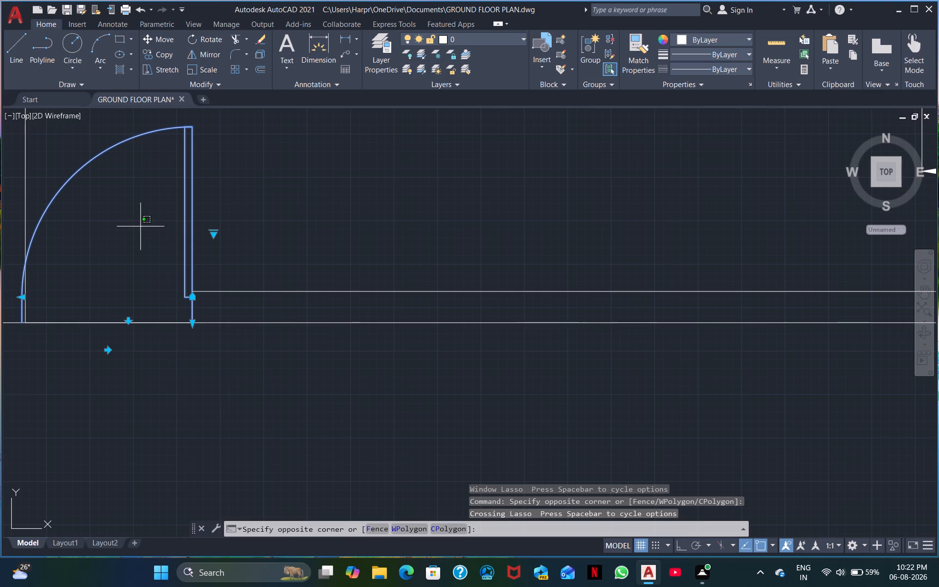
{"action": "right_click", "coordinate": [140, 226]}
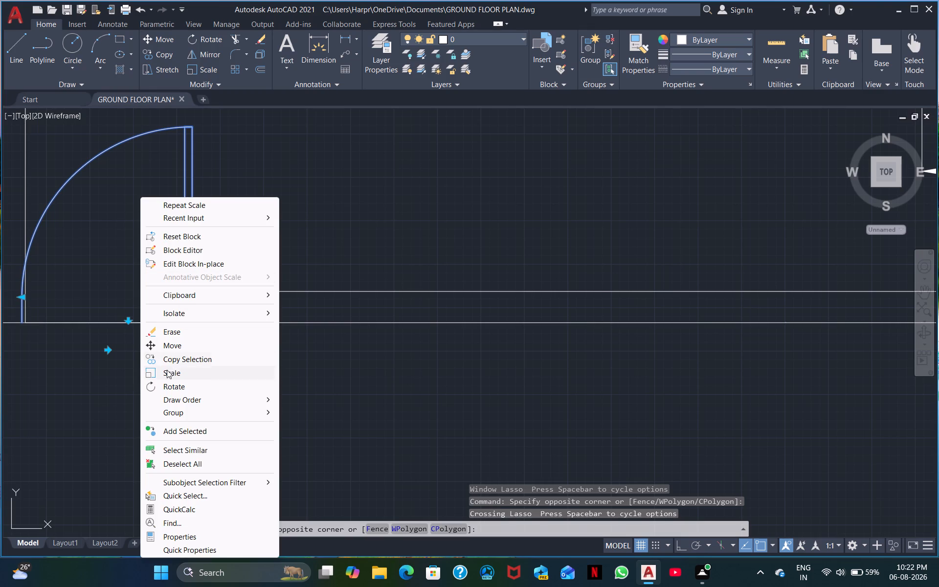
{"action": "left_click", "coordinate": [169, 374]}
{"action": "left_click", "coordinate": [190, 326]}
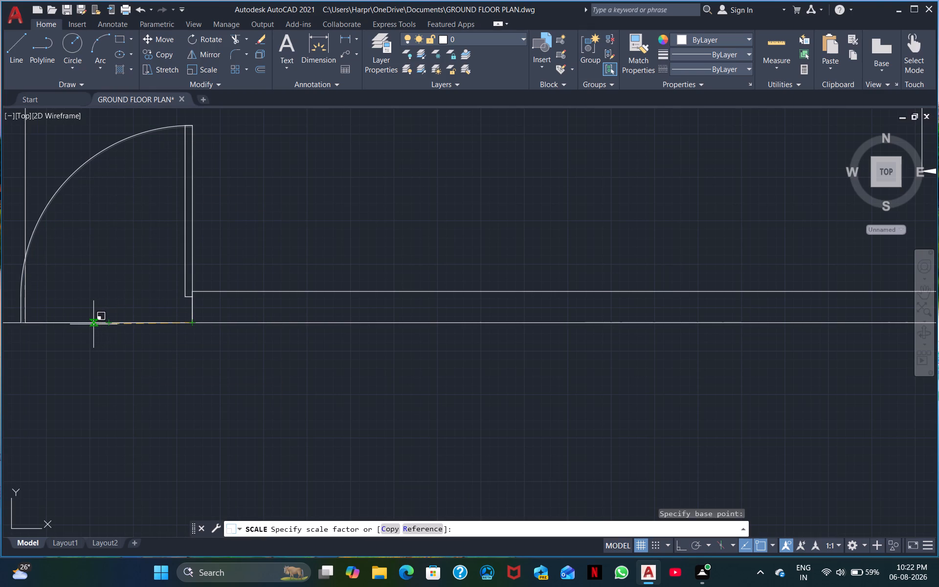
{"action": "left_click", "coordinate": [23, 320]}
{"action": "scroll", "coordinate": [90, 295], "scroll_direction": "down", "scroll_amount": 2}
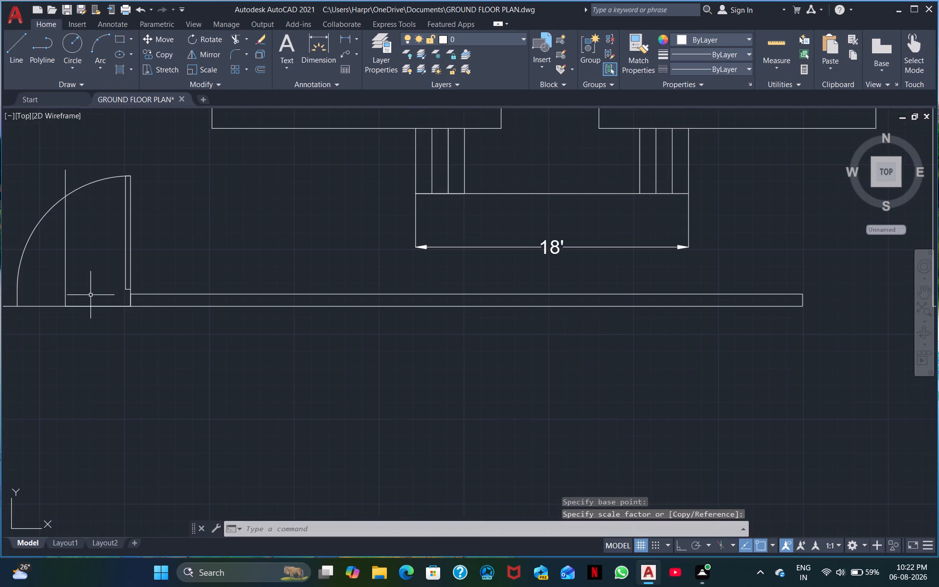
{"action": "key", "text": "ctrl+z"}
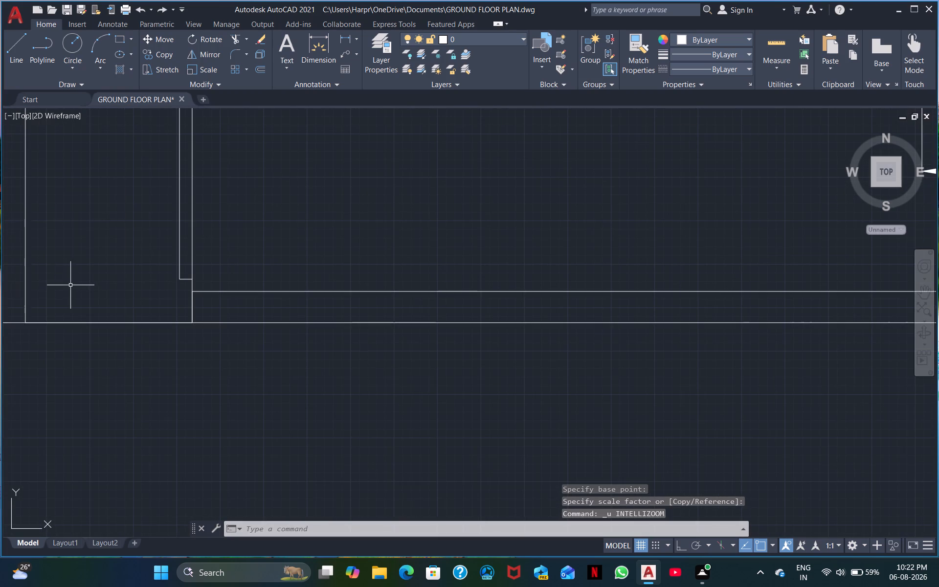
Scale the oversized door down about its lower hinge corner so its arc ends at the opening's centre line.
{"action": "scroll", "coordinate": [72, 285], "scroll_direction": "down", "scroll_amount": 3}
{"action": "left_click_drag", "start_coordinate": [138, 264], "coordinate": [127, 260]}
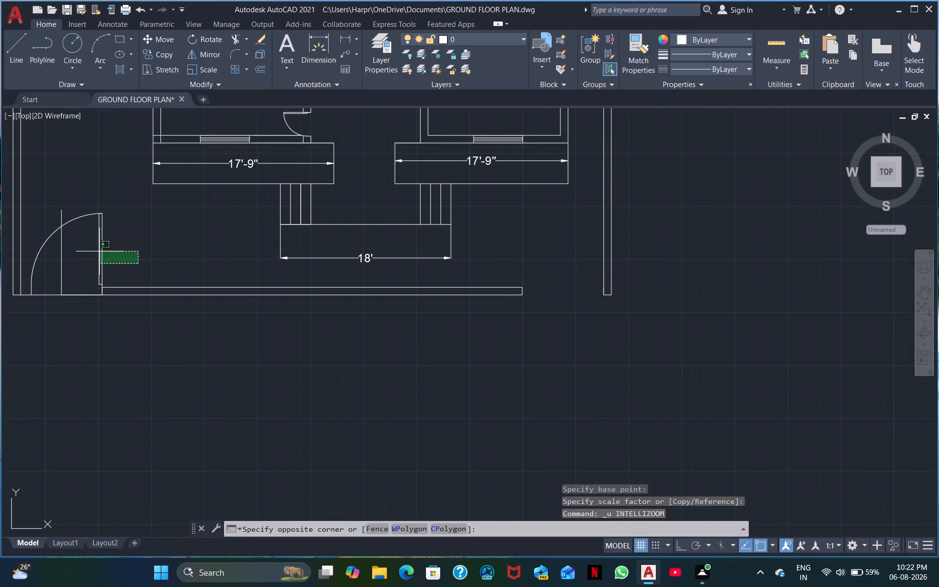
{"action": "left_click", "coordinate": [77, 246]}
{"action": "right_click", "coordinate": [106, 258]}
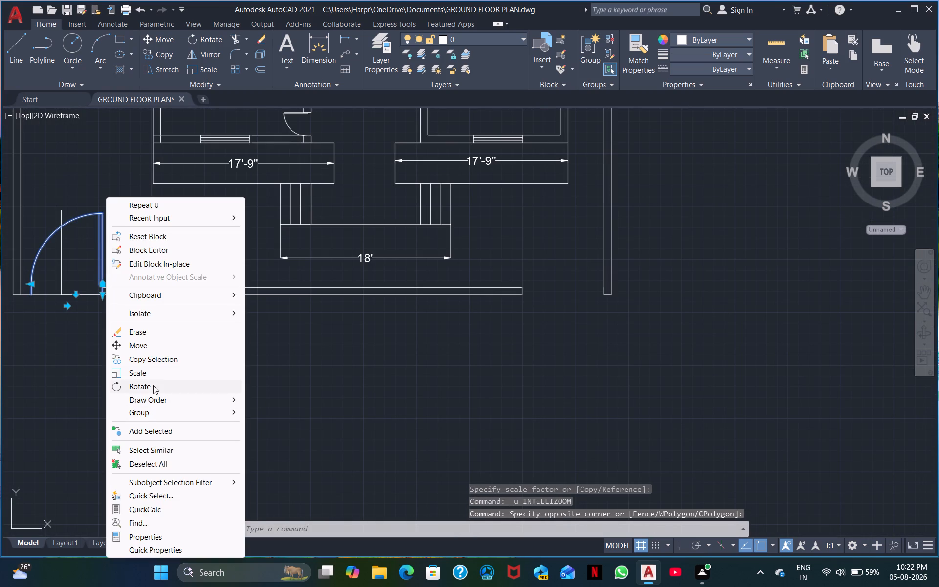
{"action": "left_click", "coordinate": [141, 371]}
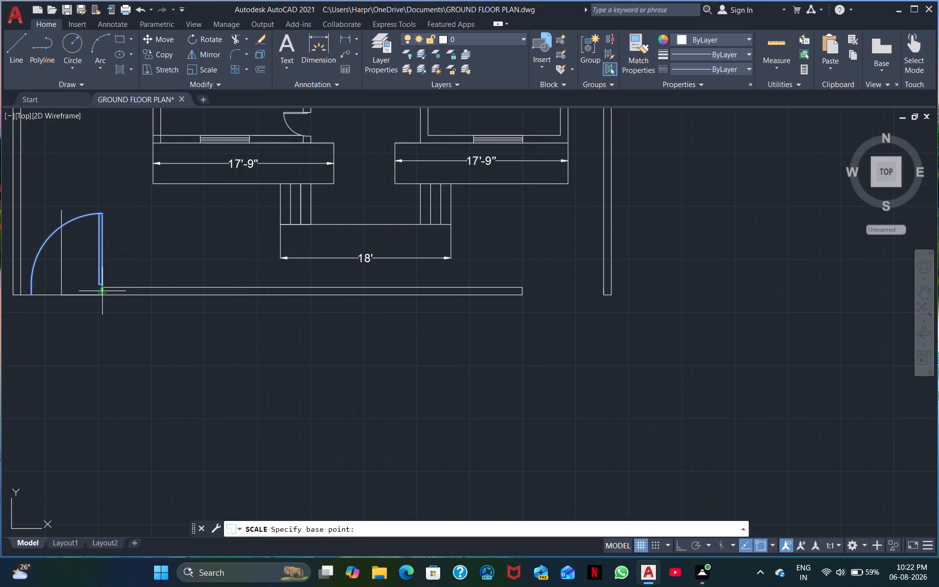
{"action": "scroll", "coordinate": [100, 295], "scroll_direction": "up", "scroll_amount": 4}
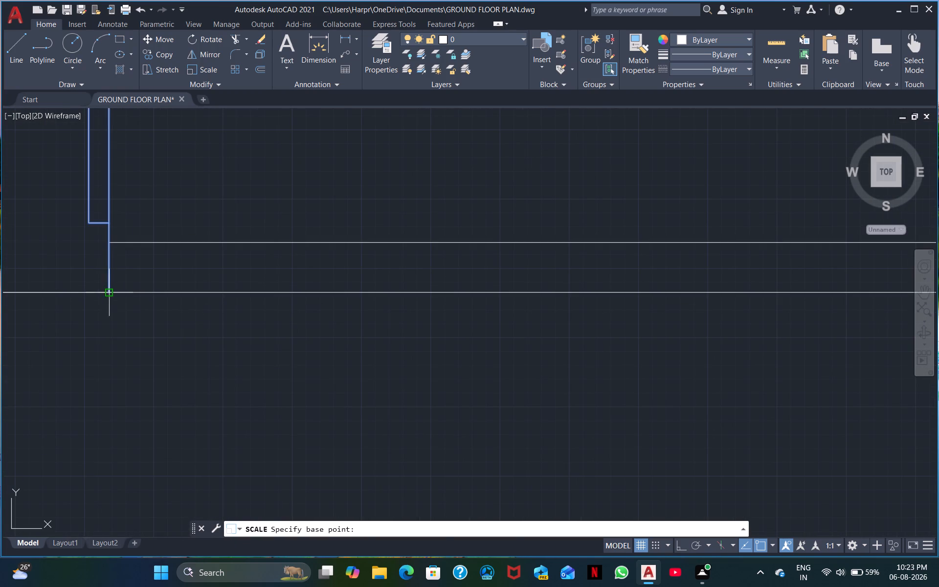
{"action": "left_click", "coordinate": [110, 293]}
{"action": "middle_click_drag", "start_coordinate": [60, 292], "coordinate": [349, 299]}
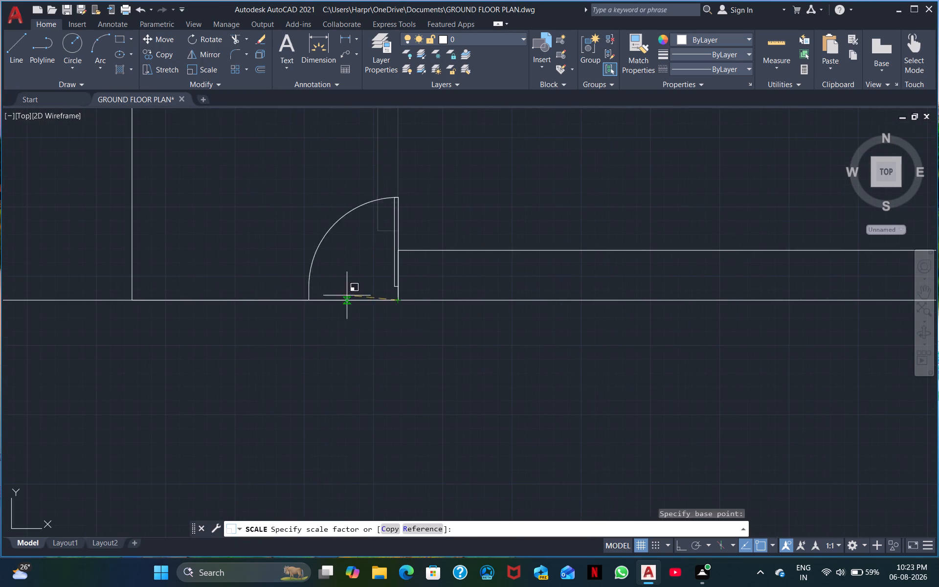
{"action": "left_click", "coordinate": [246, 296]}
Mirror the scaled door about the vertical axis through the opening's centre line foot with Ortho on, keeping the source door.
{"action": "scroll", "coordinate": [221, 352], "scroll_direction": "down", "scroll_amount": 1}
{"action": "middle_click_drag", "start_coordinate": [249, 363], "coordinate": [342, 436]}
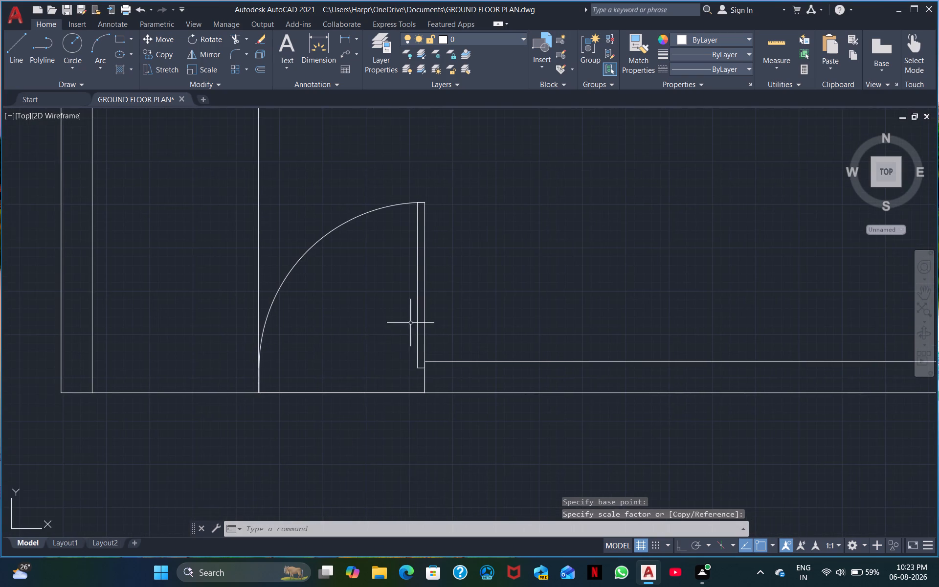
{"action": "left_click_drag", "start_coordinate": [477, 300], "coordinate": [454, 305]}
{"action": "left_click", "coordinate": [351, 277]}
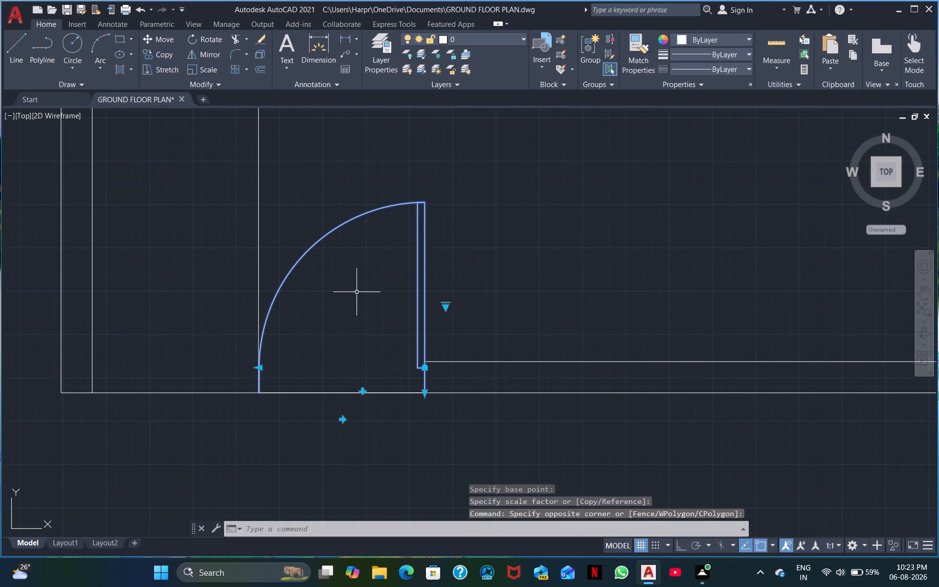
{"action": "left_click", "coordinate": [195, 51]}
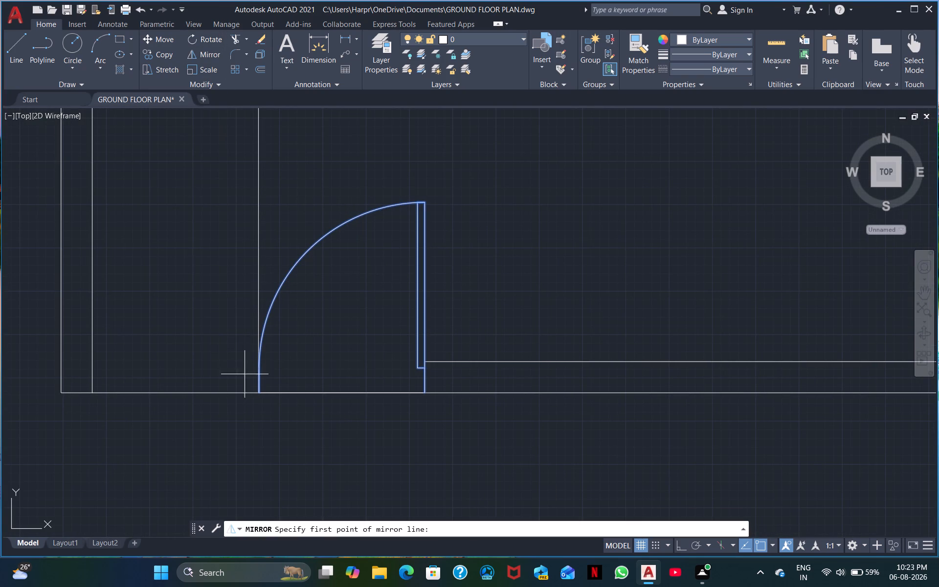
{"action": "left_click", "coordinate": [255, 395]}
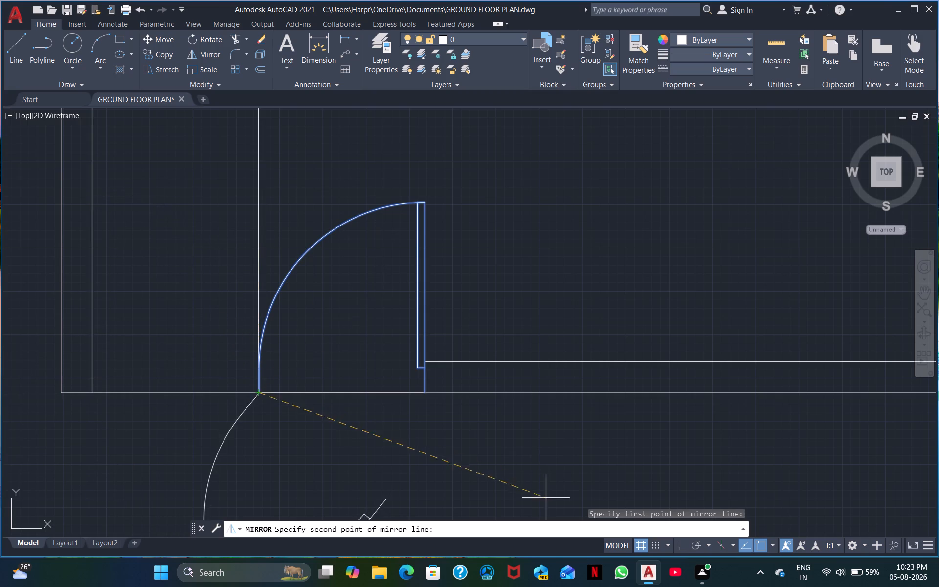
{"action": "left_click", "coordinate": [682, 546]}
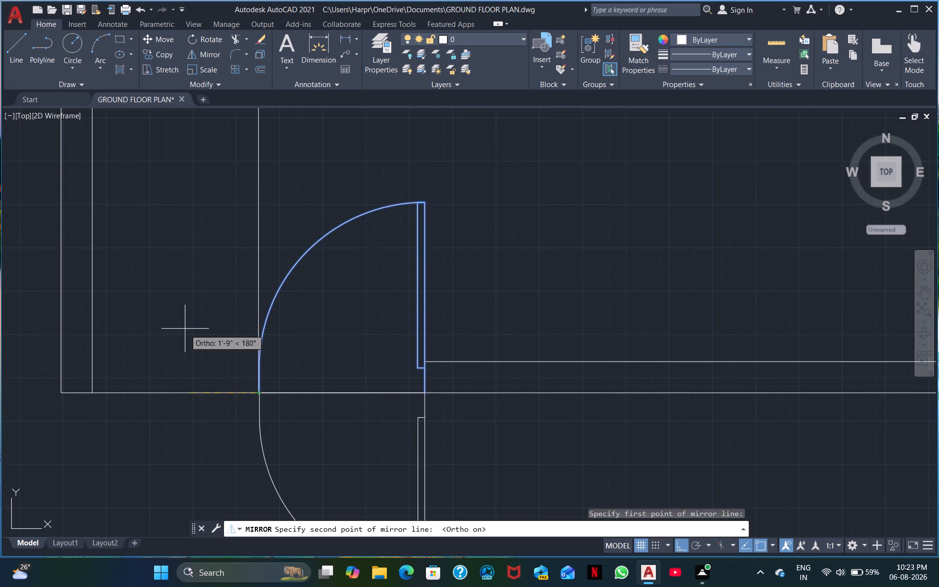
{"action": "left_click", "coordinate": [187, 316]}
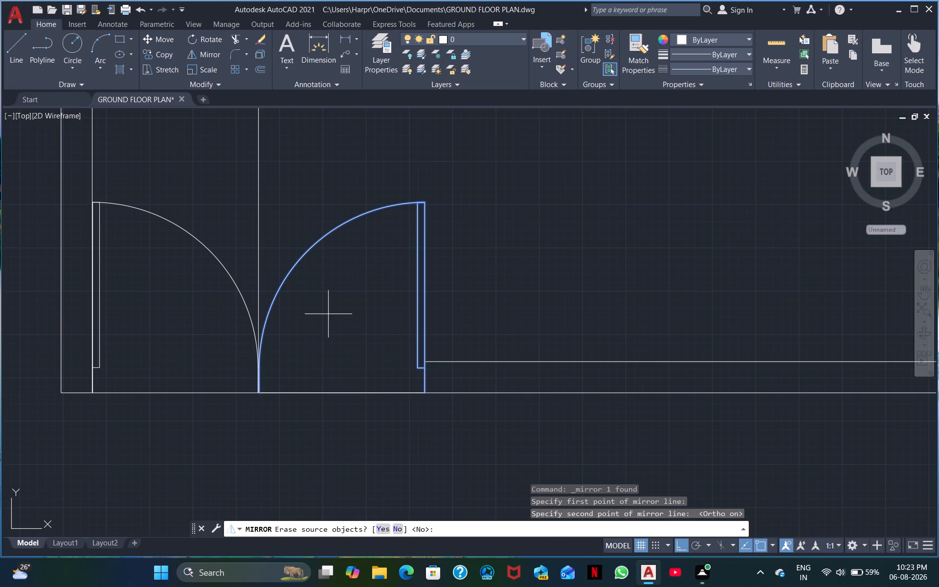
{"action": "middle_click_drag", "start_coordinate": [334, 320], "coordinate": [298, 350]}
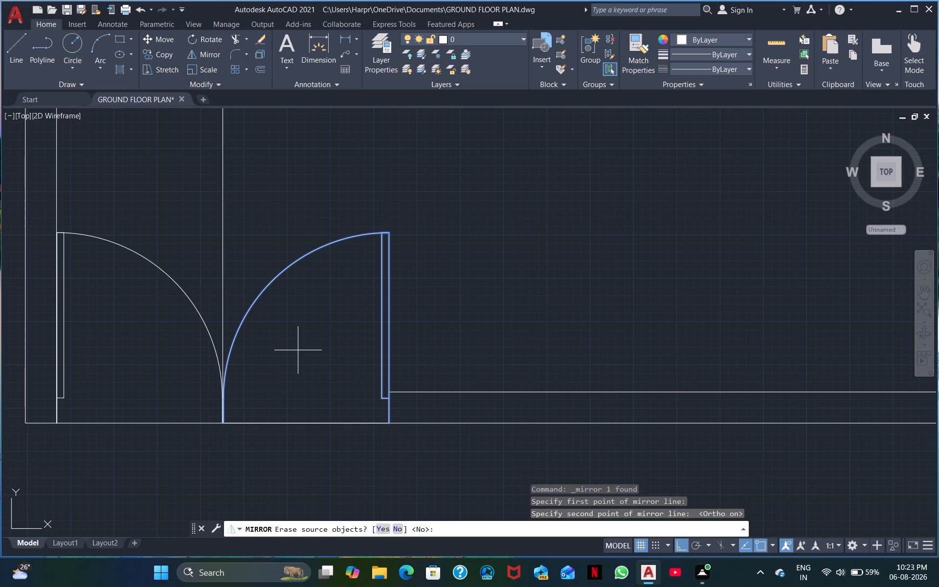
{"action": "left_click", "coordinate": [298, 350]}
{"action": "key", "text": "Return"}
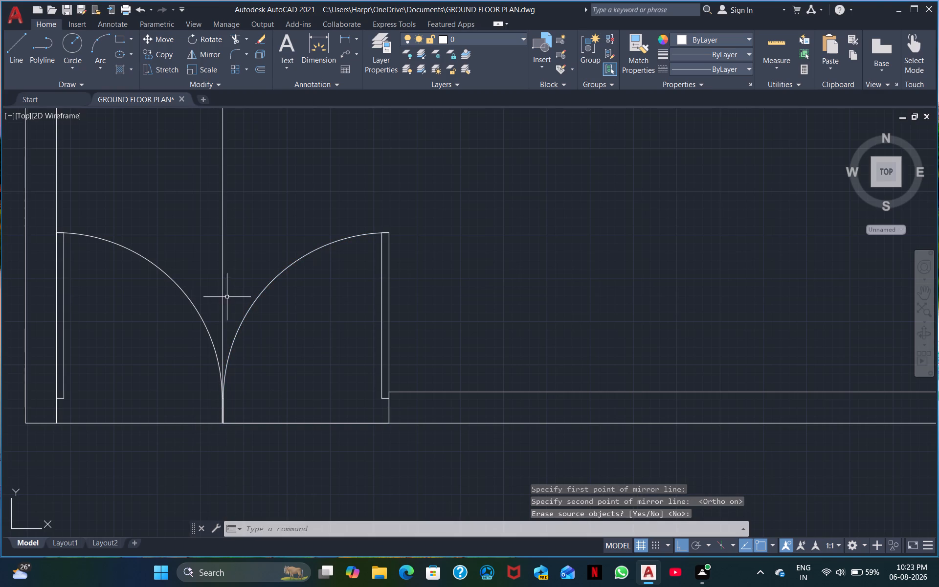
Erase the vertical centre line and the outer-edge lines spanning the double-leaf gate opening.
{"action": "left_click", "coordinate": [222, 293]}
{"action": "double_click", "coordinate": [301, 421]}
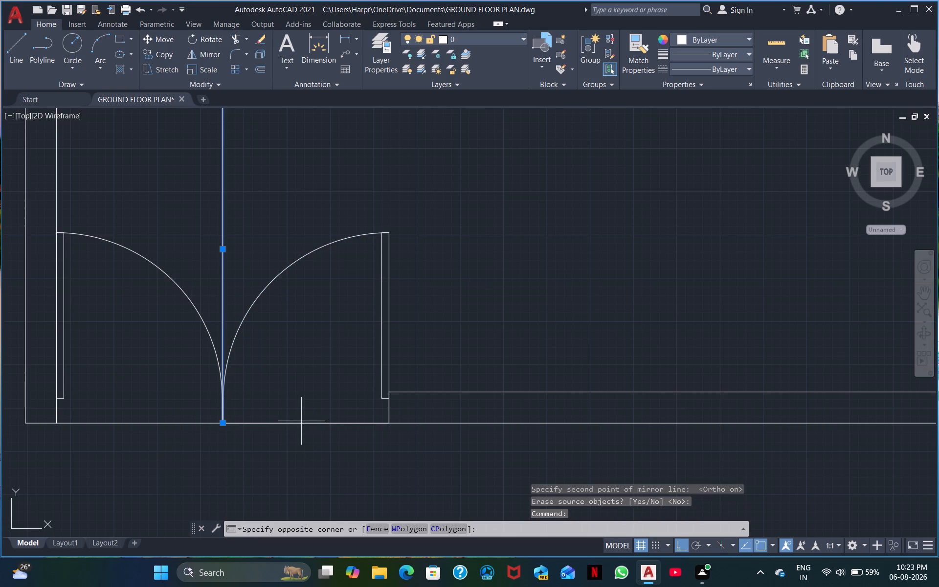
{"action": "left_click", "coordinate": [297, 426]}
{"action": "right_click", "coordinate": [143, 437]}
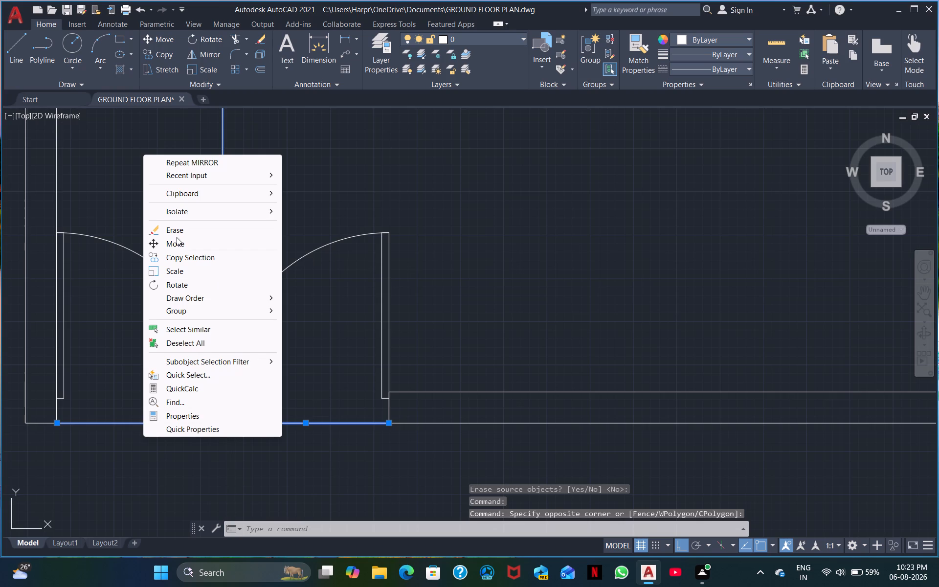
{"action": "left_click", "coordinate": [177, 232]}
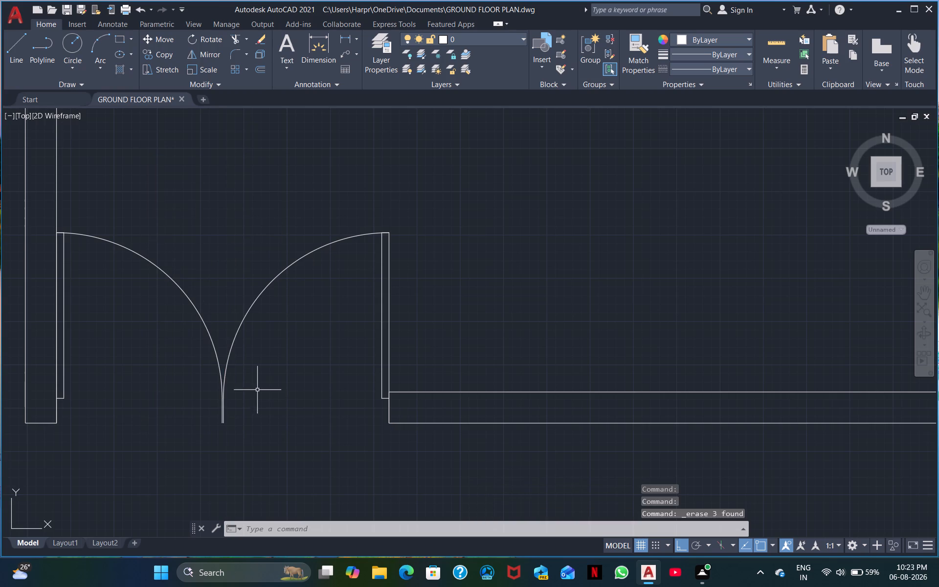
Copy both gate leaves from their lower-left hinge corner to the outer wall corner at the front boundary's lower-right opening.
{"action": "left_click", "coordinate": [285, 408]}
{"action": "left_click", "coordinate": [153, 284]}
{"action": "right_click", "coordinate": [197, 305]}
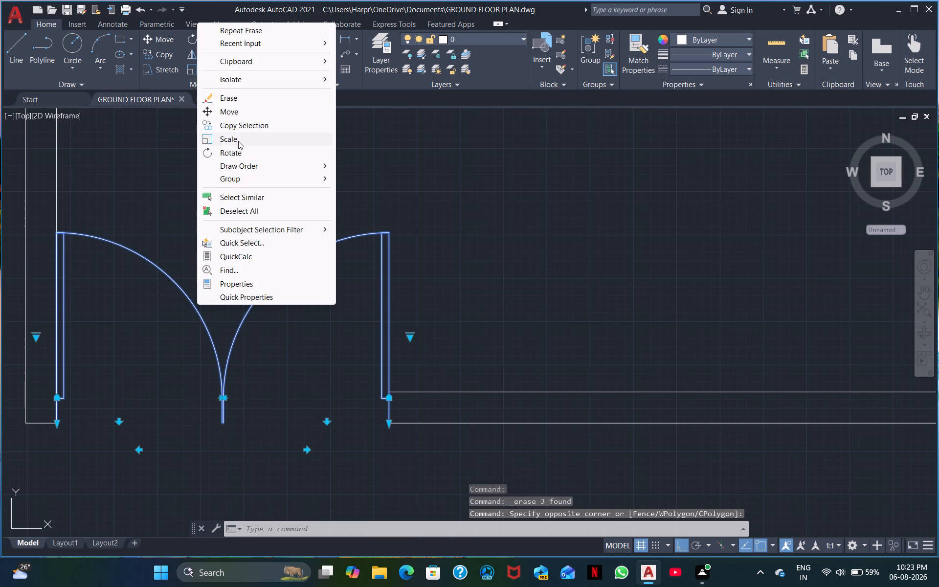
{"action": "left_click", "coordinate": [242, 126]}
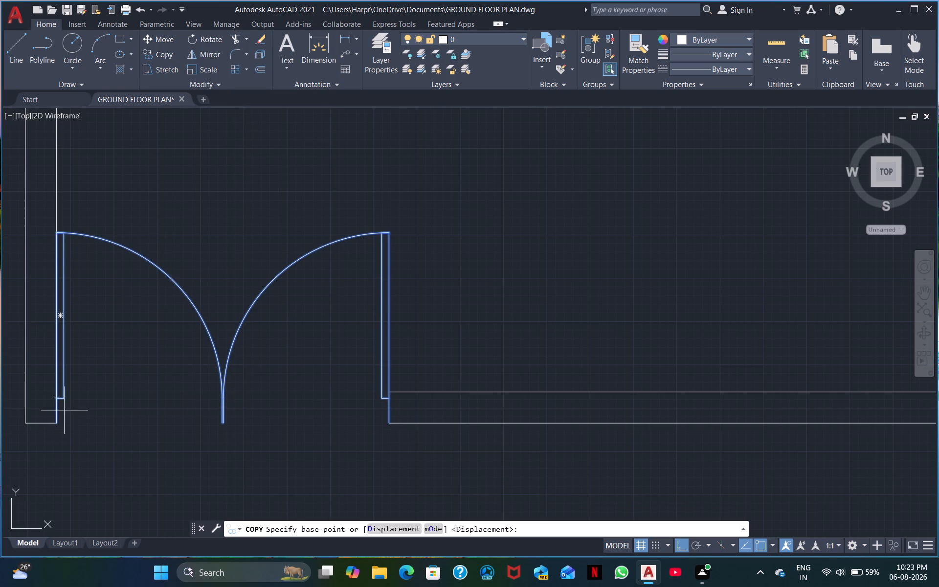
{"action": "left_click", "coordinate": [55, 421]}
{"action": "middle_click_drag", "start_coordinate": [406, 418], "coordinate": [406, 418]}
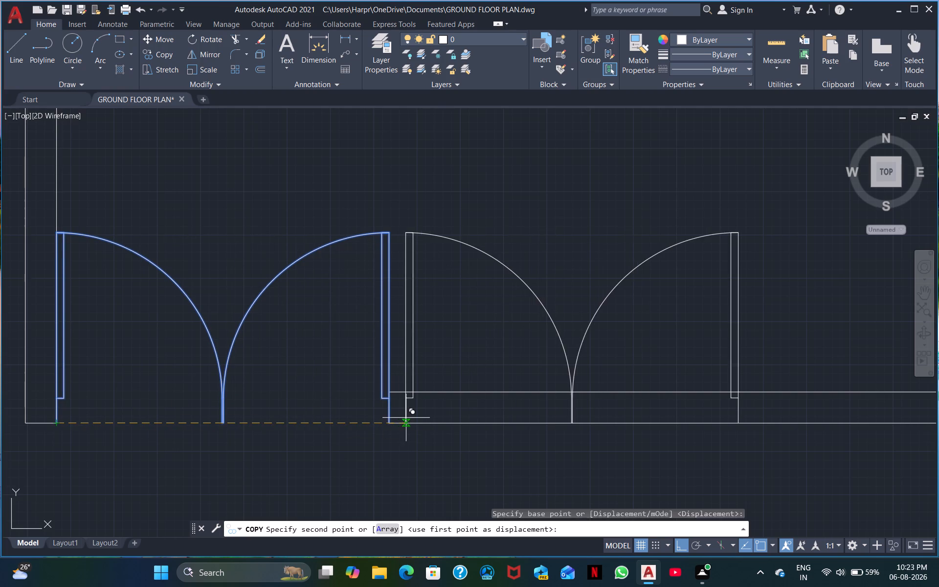
{"action": "middle_click_drag", "start_coordinate": [406, 418], "coordinate": [0, 426]}
{"action": "middle_click_drag", "start_coordinate": [706, 448], "coordinate": [0, 436]}
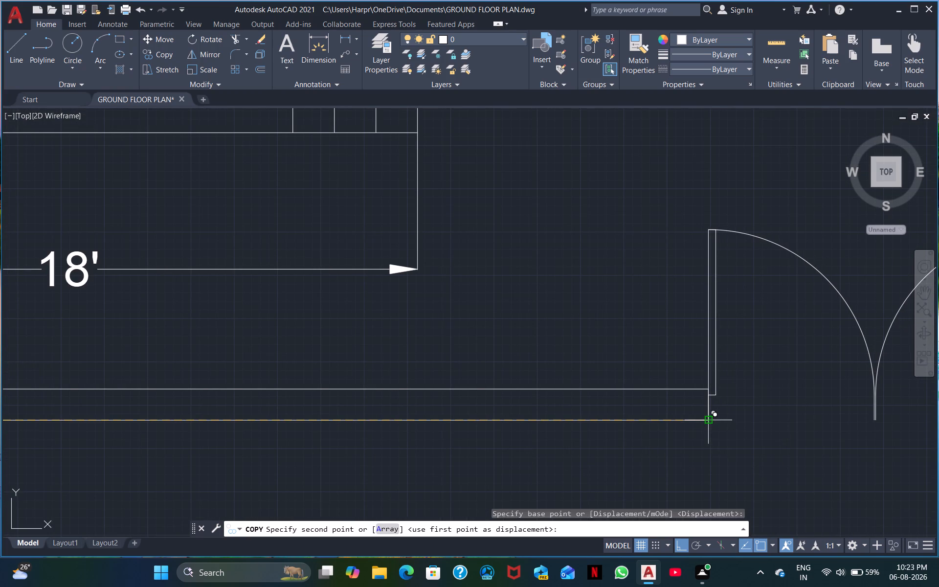
{"action": "scroll", "coordinate": [711, 422], "scroll_direction": "up", "scroll_amount": 1}
{"action": "middle_click_drag", "start_coordinate": [711, 422], "coordinate": [627, 429]}
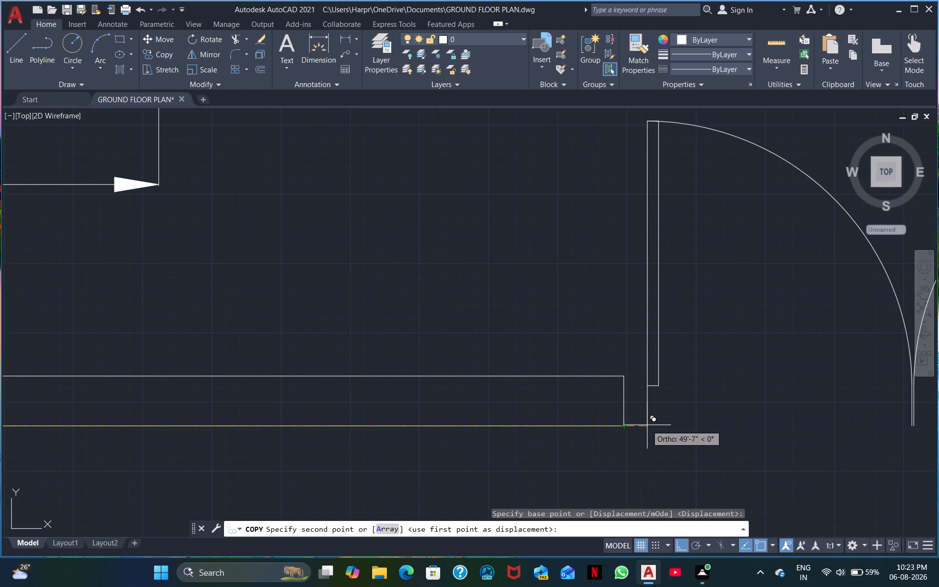
{"action": "scroll", "coordinate": [641, 426], "scroll_direction": "up", "scroll_amount": 3}
{"action": "scroll", "coordinate": [639, 426], "scroll_direction": "down", "scroll_amount": 2}
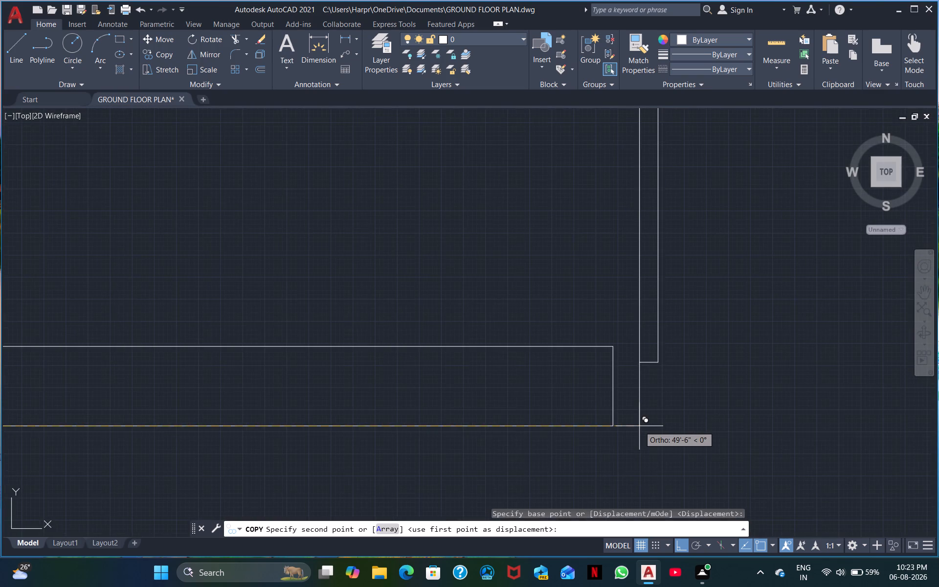
{"action": "scroll", "coordinate": [639, 426], "scroll_direction": "down", "scroll_amount": 3}
{"action": "middle_click_drag", "start_coordinate": [658, 423], "coordinate": [624, 423]}
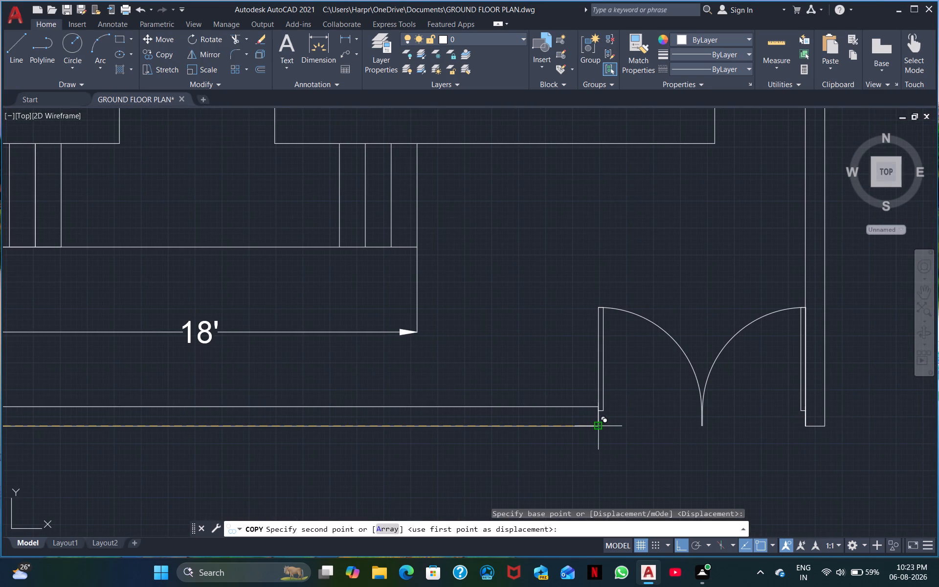
{"action": "left_click", "coordinate": [595, 424]}
Place another copy of the double-leaf gate about 5'-8" to the right of the original along the front boundary wall.
{"action": "scroll", "coordinate": [584, 452], "scroll_direction": "down", "scroll_amount": 1}
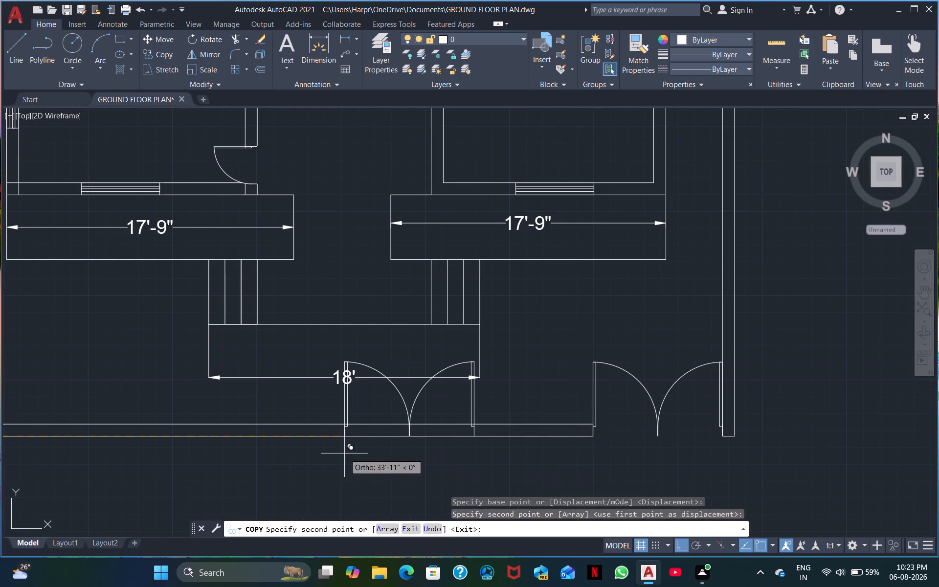
{"action": "middle_click_drag", "start_coordinate": [551, 474], "coordinate": [853, 450]}
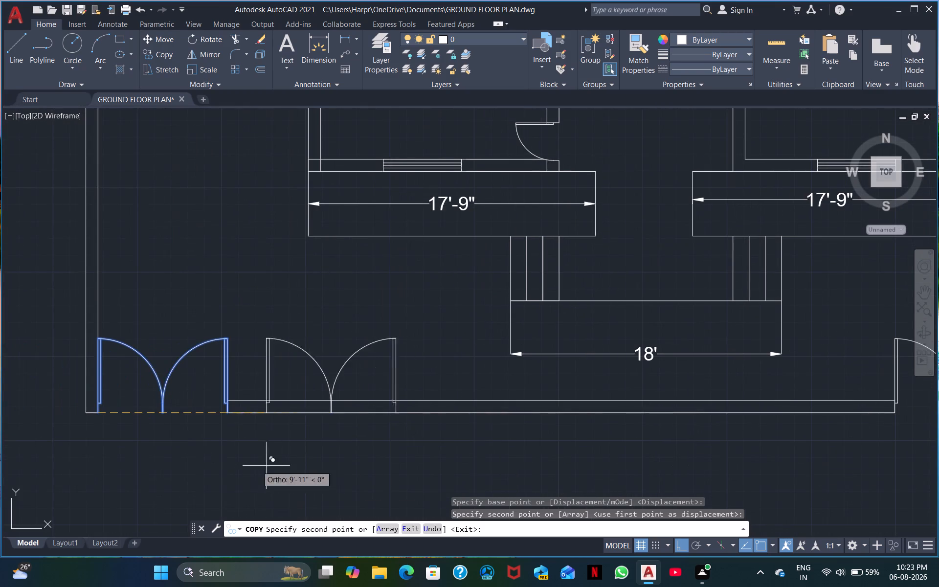
{"action": "left_click", "coordinate": [189, 448]}
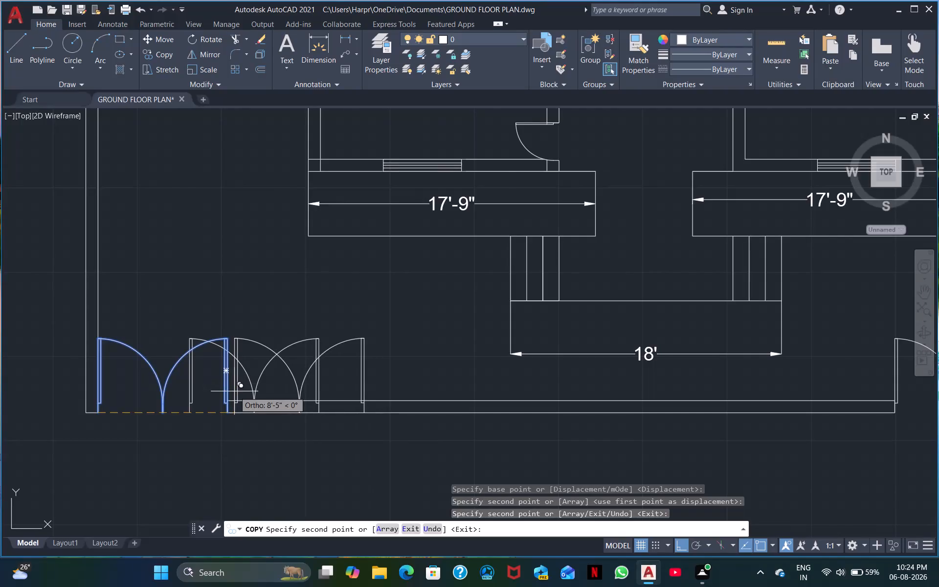
{"action": "key", "text": "Escape"}
Erase the left leaf of the extra gate copy on the front boundary wall, keeping its right leaf.
{"action": "left_click", "coordinate": [245, 368]}
{"action": "right_click", "coordinate": [245, 368]}
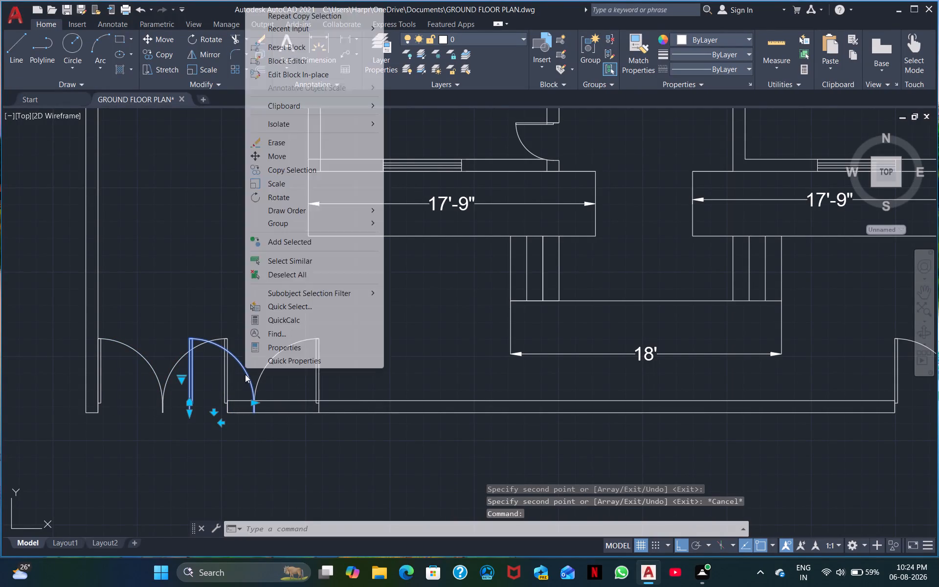
{"action": "left_click", "coordinate": [281, 144]}
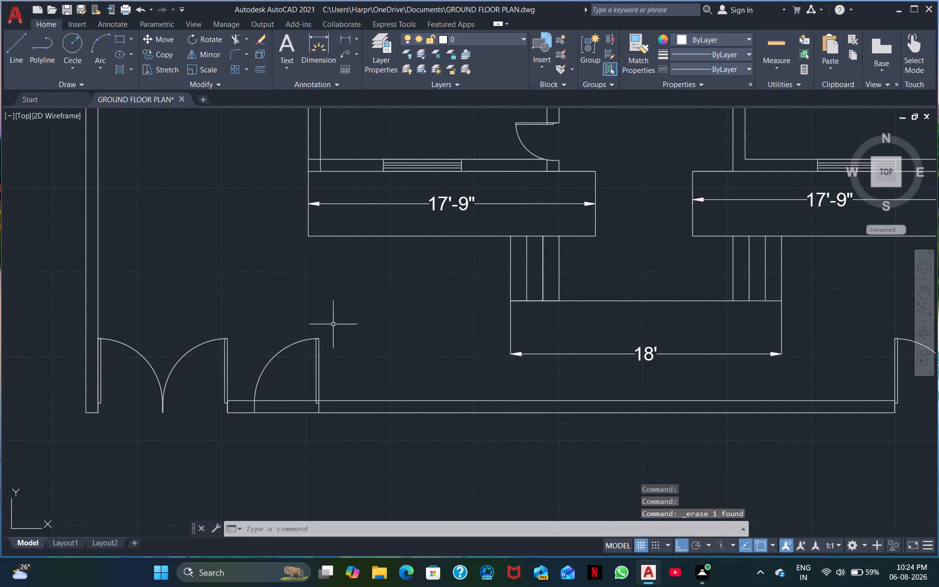
{"action": "scroll", "coordinate": [382, 422], "scroll_direction": "down", "scroll_amount": 1}
{"action": "left_click", "coordinate": [357, 388]}
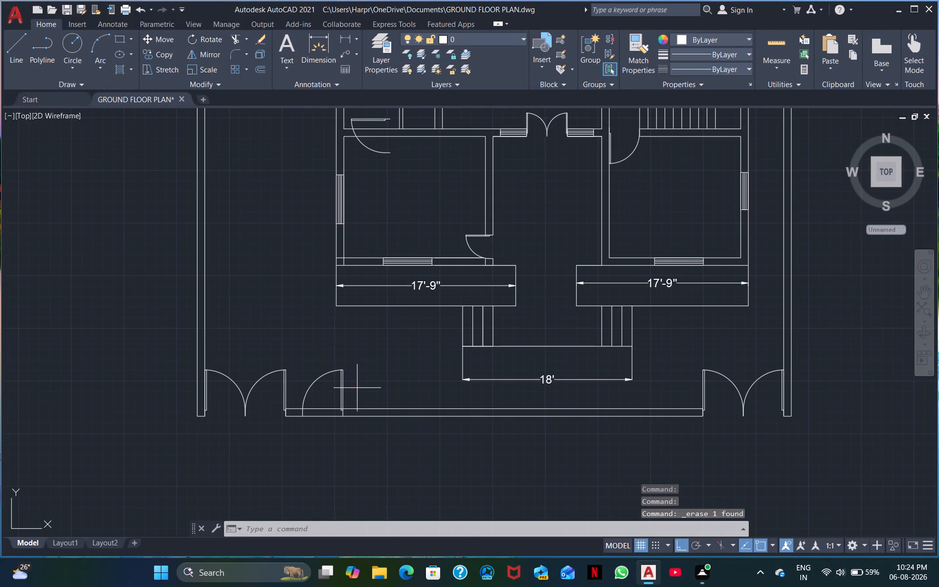
{"action": "left_click", "coordinate": [410, 386]}
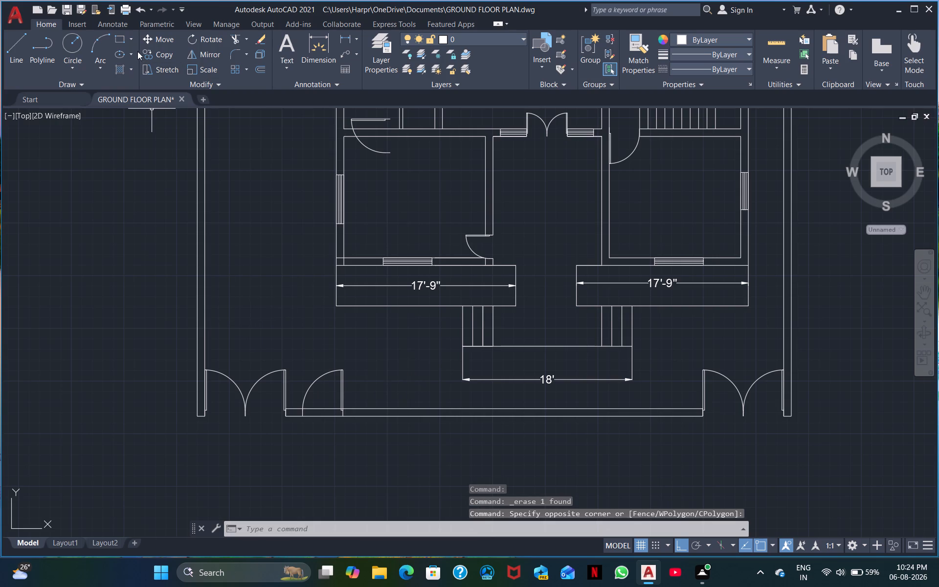
Draw a short vertical line across the front boundary wall's thickness, just inside the arc end of the remaining single leaf.
{"action": "left_click", "coordinate": [25, 55]}
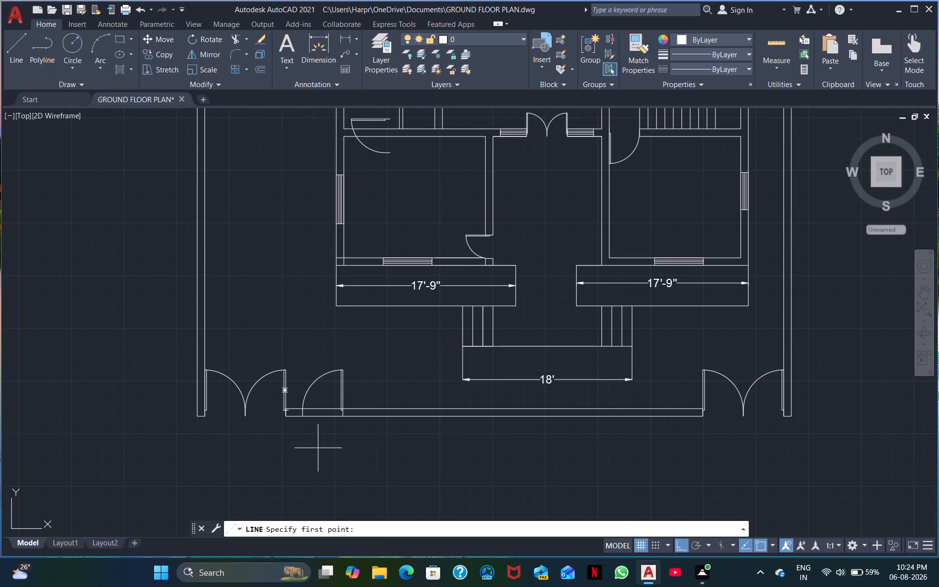
{"action": "middle_click_drag", "start_coordinate": [396, 547], "coordinate": [385, 524]}
{"action": "middle_click_drag", "start_coordinate": [334, 446], "coordinate": [424, 469]}
{"action": "scroll", "coordinate": [420, 459], "scroll_direction": "up", "scroll_amount": 1}
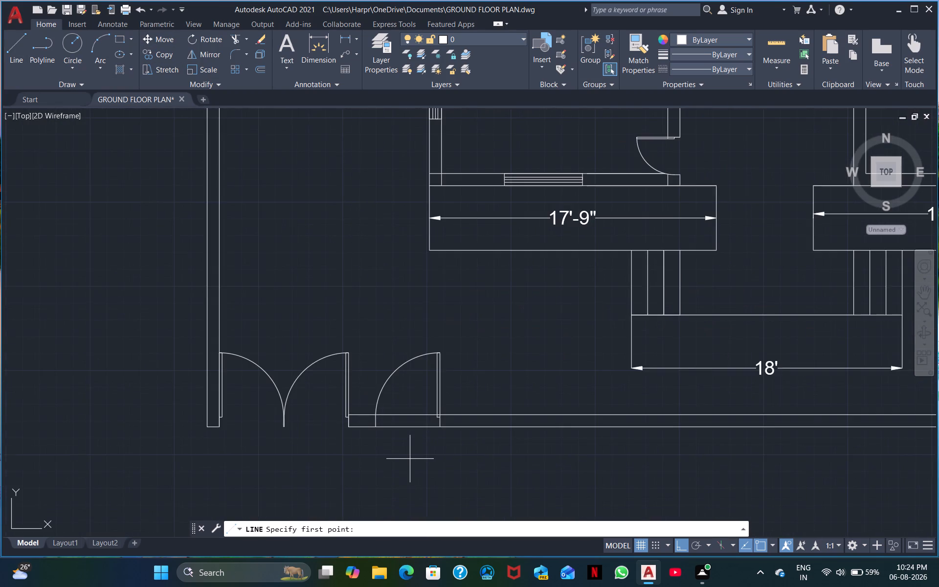
{"action": "scroll", "coordinate": [410, 459], "scroll_direction": "up", "scroll_amount": 2}
{"action": "left_click", "coordinate": [345, 347]}
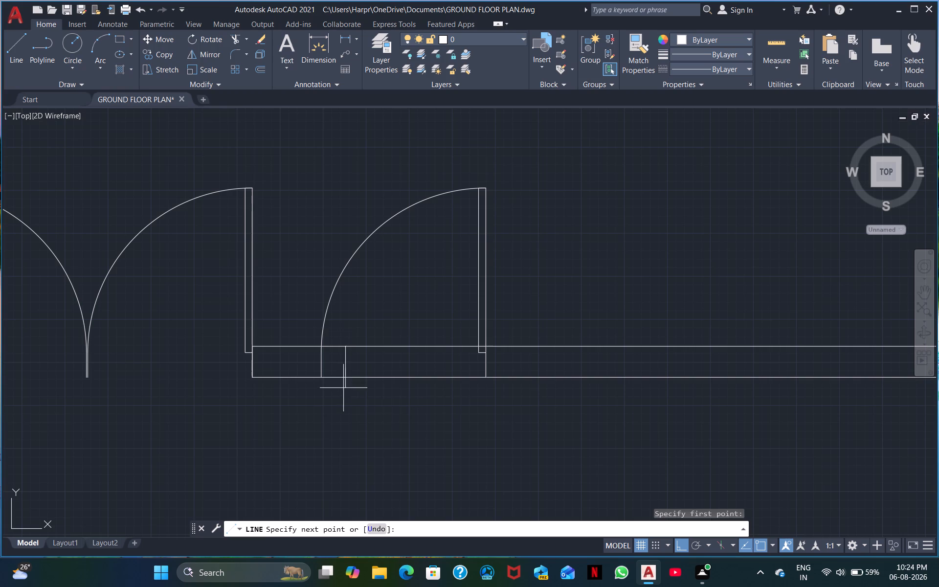
{"action": "left_click", "coordinate": [347, 377]}
{"action": "key", "text": "Escape"}
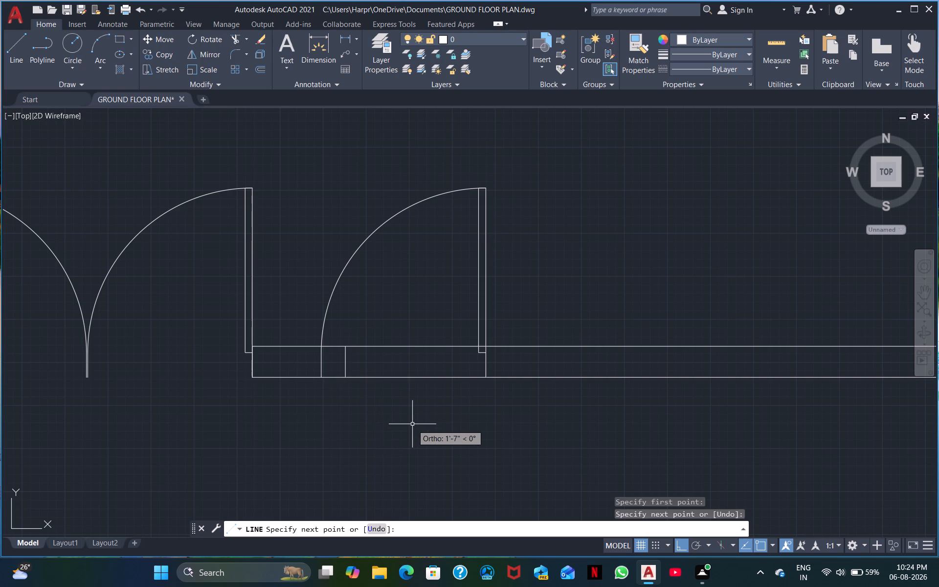
Scale the single leaf down about its lower hinge corner so its arc ends at the short line across the wall.
{"action": "left_click", "coordinate": [486, 359]}
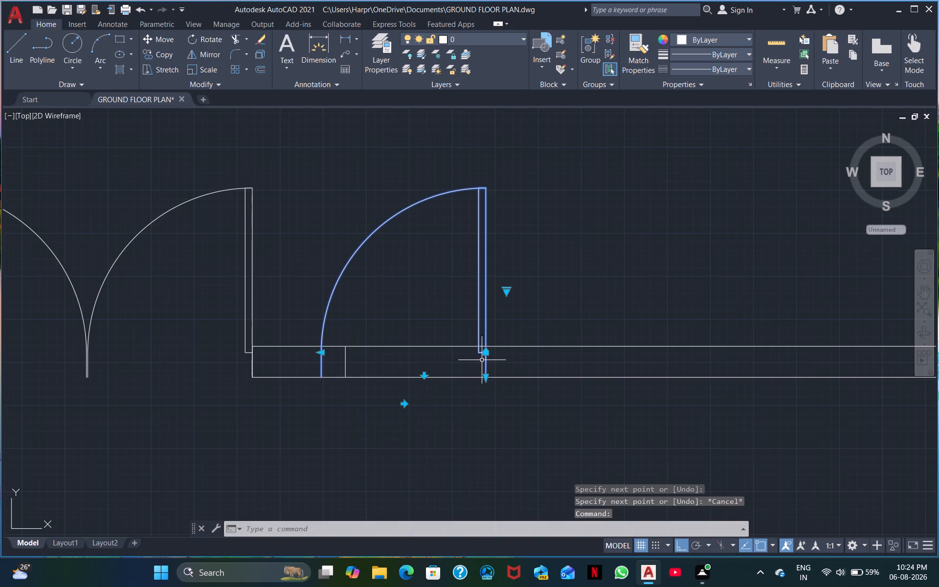
{"action": "right_click", "coordinate": [492, 364]}
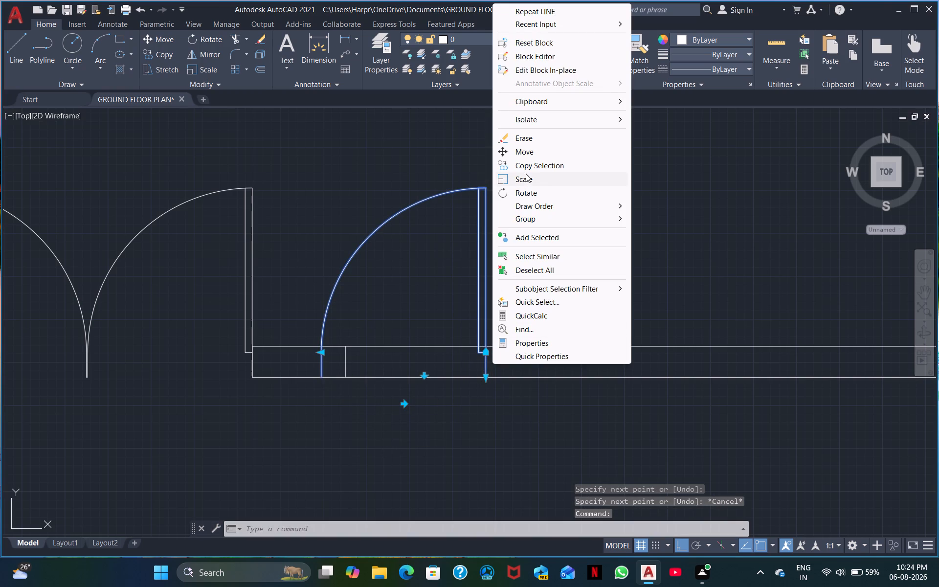
{"action": "left_click", "coordinate": [529, 179]}
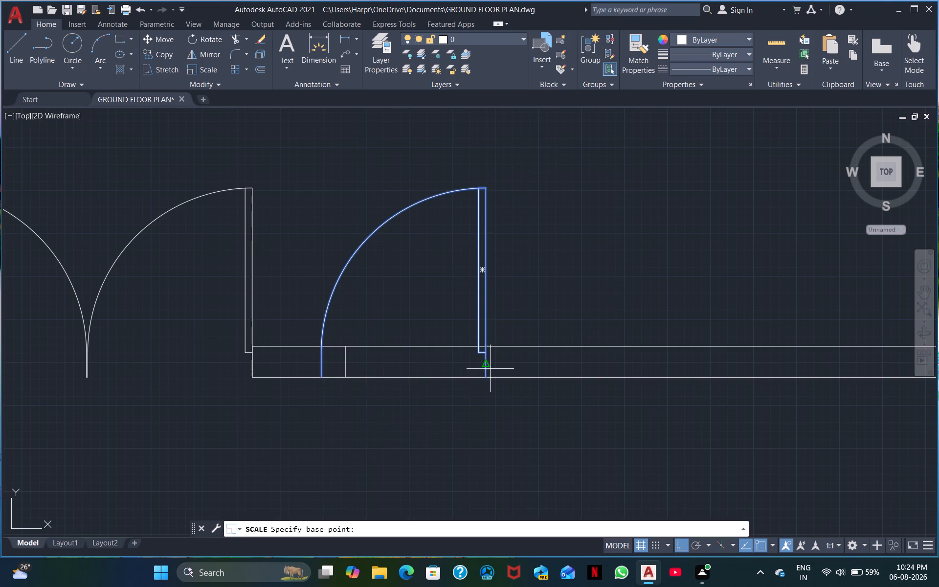
{"action": "left_click", "coordinate": [483, 374]}
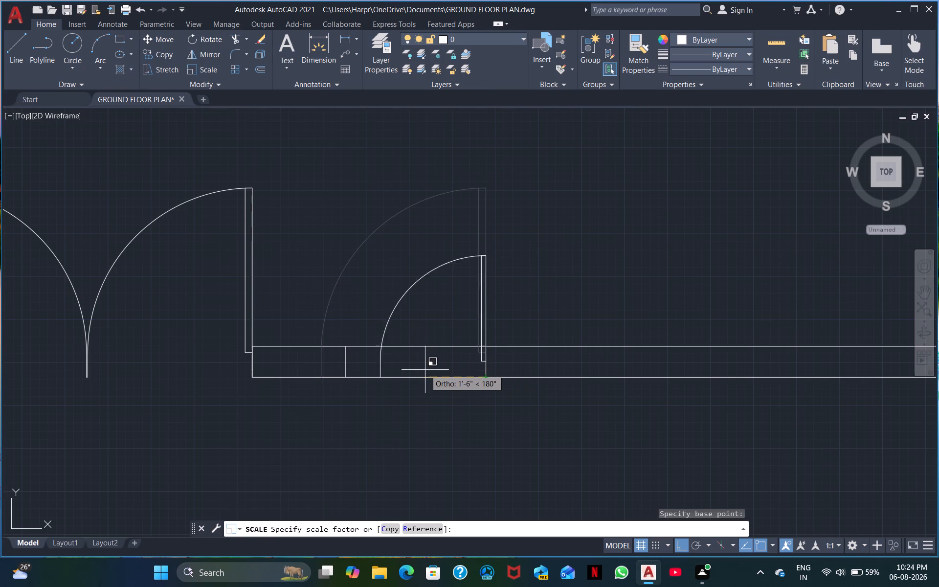
{"action": "left_click", "coordinate": [405, 368]}
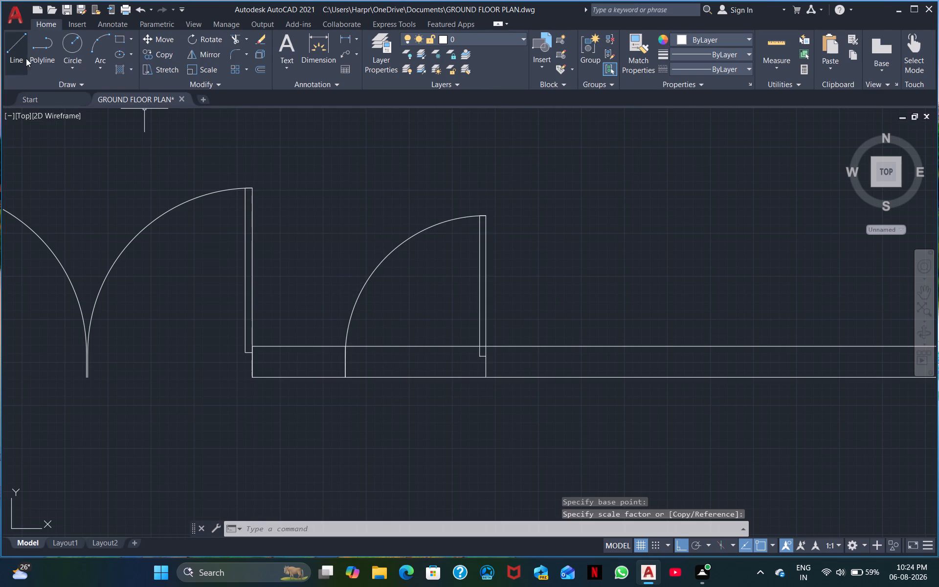
Draw a short vertical line across the front boundary wall's thickness at the hinge end of the single-leaf door.
{"action": "left_click", "coordinate": [9, 59]}
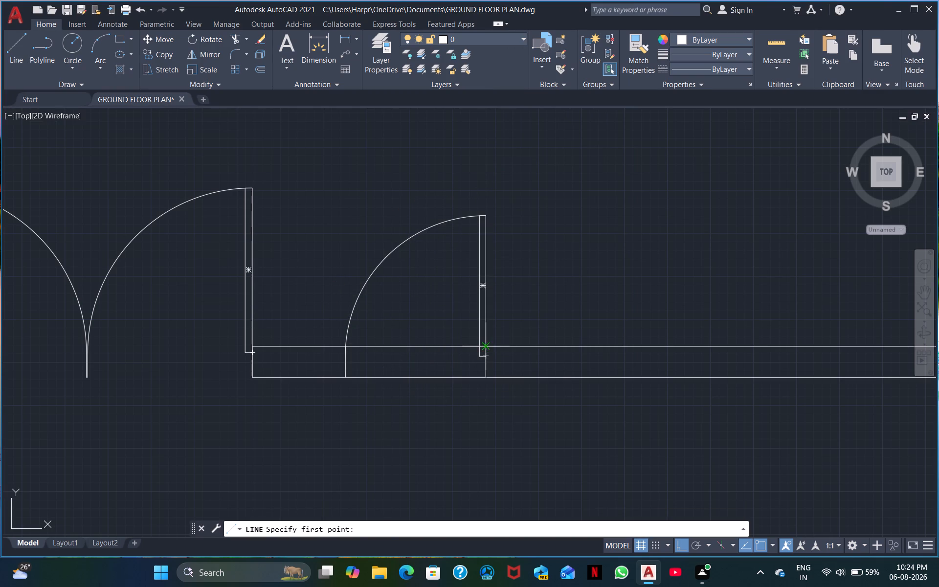
{"action": "left_click", "coordinate": [489, 348]}
{"action": "left_click", "coordinate": [488, 374]}
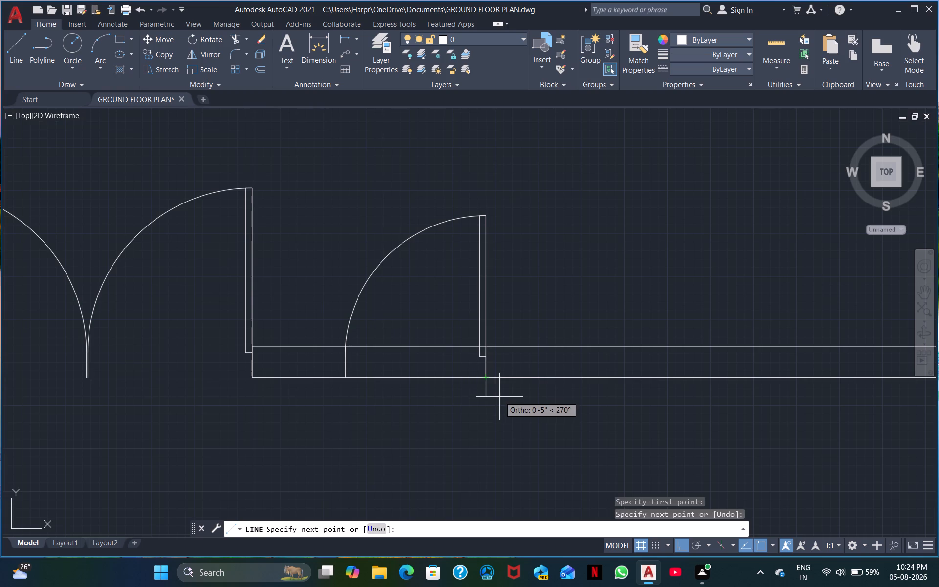
{"action": "key", "text": "Escape"}
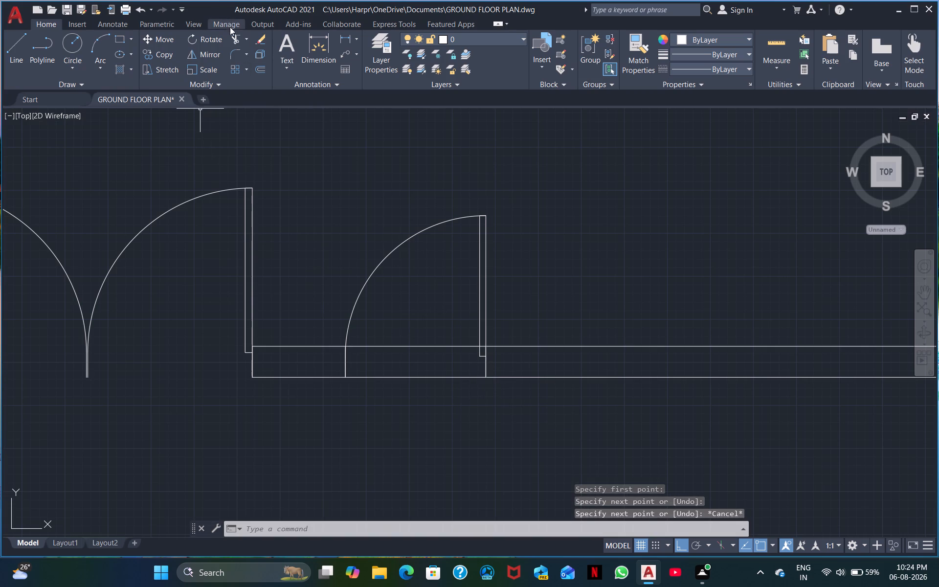
Trim away both front boundary wall lines between the two short vertical lines to open the single-leaf door's gap.
{"action": "left_click", "coordinate": [232, 32]}
{"action": "left_click", "coordinate": [235, 35]}
{"action": "left_click_drag", "start_coordinate": [418, 312], "coordinate": [426, 388]}
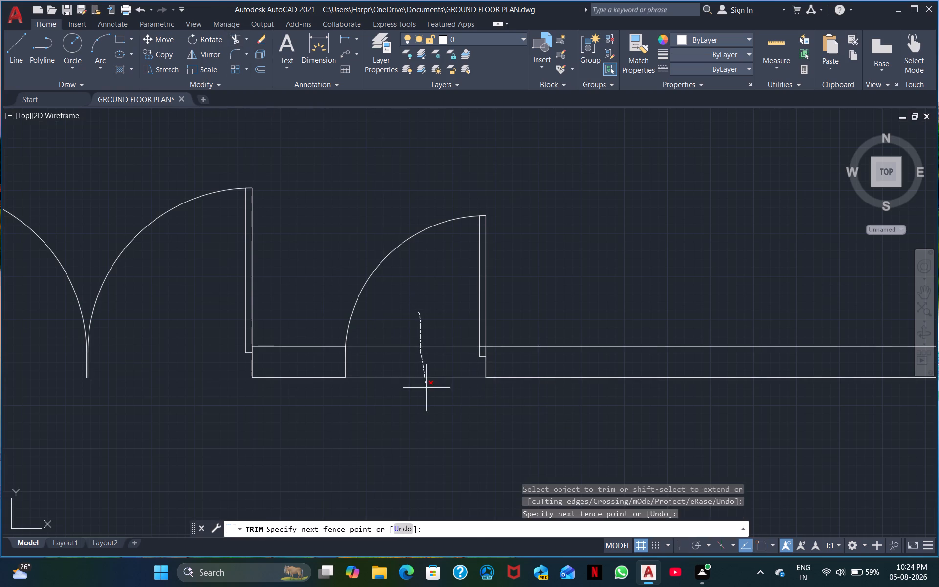
{"action": "left_click_drag", "start_coordinate": [426, 388], "coordinate": [425, 399]}
Review the gates and single-leaf door along the front boundary wall, and the overall ground floor plan.
{"action": "middle_click_drag", "start_coordinate": [415, 417], "coordinate": [445, 492]}
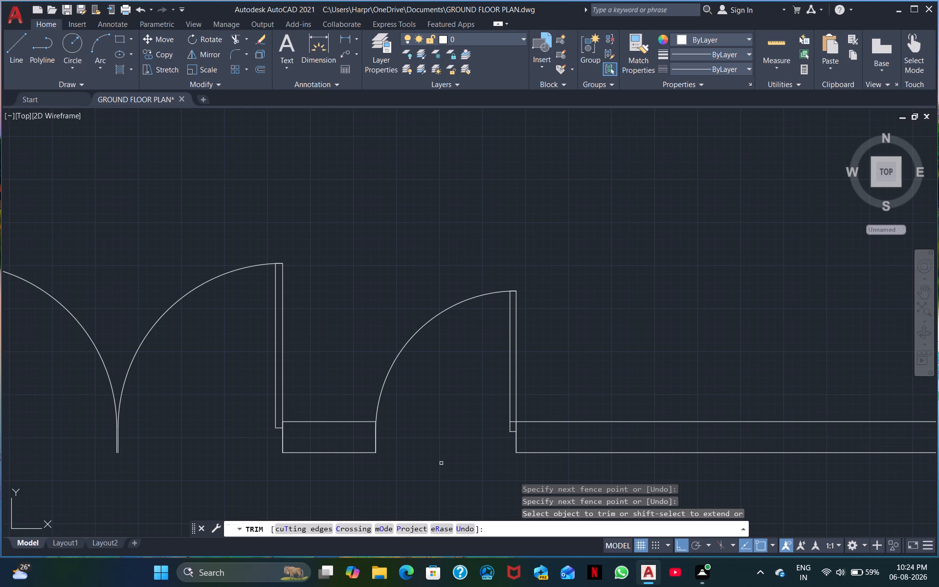
{"action": "middle_click_drag", "start_coordinate": [439, 463], "coordinate": [404, 463]}
{"action": "scroll", "coordinate": [403, 462], "scroll_direction": "down", "scroll_amount": 2}
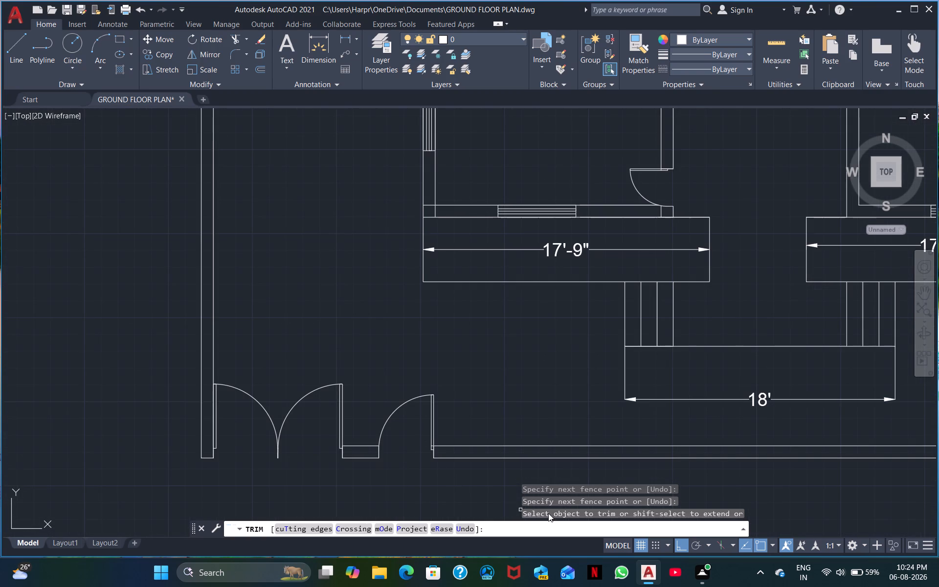
{"action": "middle_click_drag", "start_coordinate": [548, 513], "coordinate": [319, 462]}
{"action": "middle_click_drag", "start_coordinate": [465, 502], "coordinate": [343, 489]}
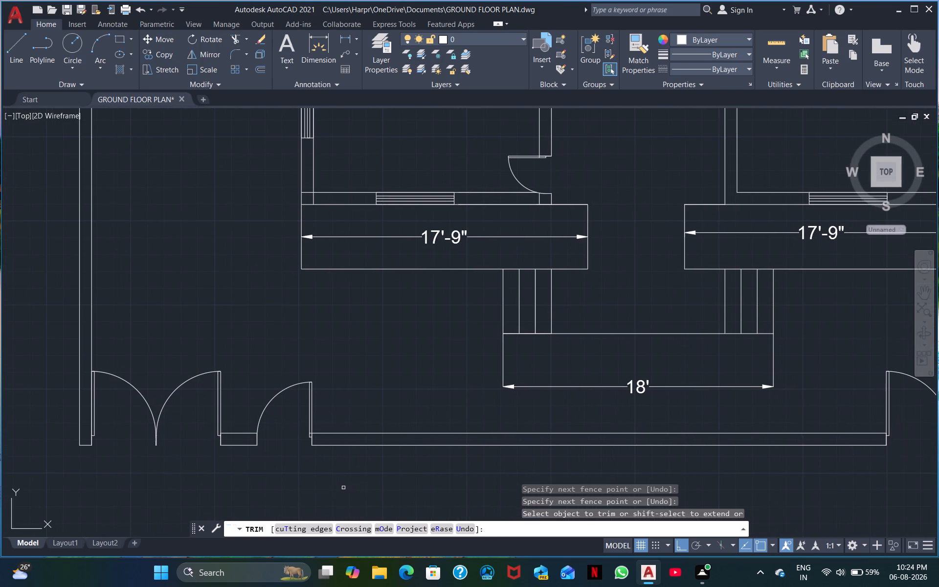
{"action": "middle_click_drag", "start_coordinate": [415, 482], "coordinate": [156, 445]}
{"action": "middle_click_drag", "start_coordinate": [411, 481], "coordinate": [145, 452]}
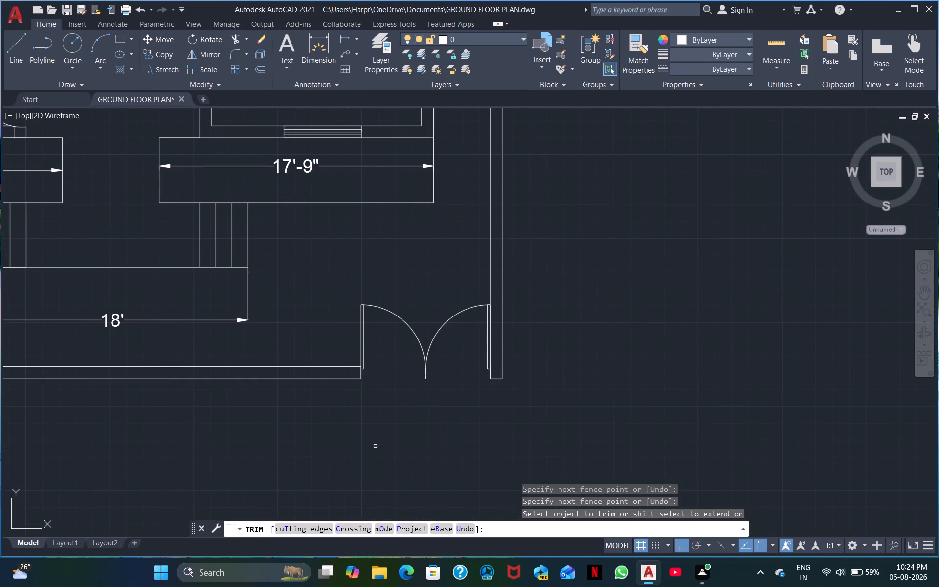
{"action": "scroll", "coordinate": [375, 446], "scroll_direction": "down", "scroll_amount": 1}
{"action": "scroll", "coordinate": [276, 365], "scroll_direction": "down", "scroll_amount": 1}
{"action": "scroll", "coordinate": [366, 340], "scroll_direction": "down", "scroll_amount": 1}
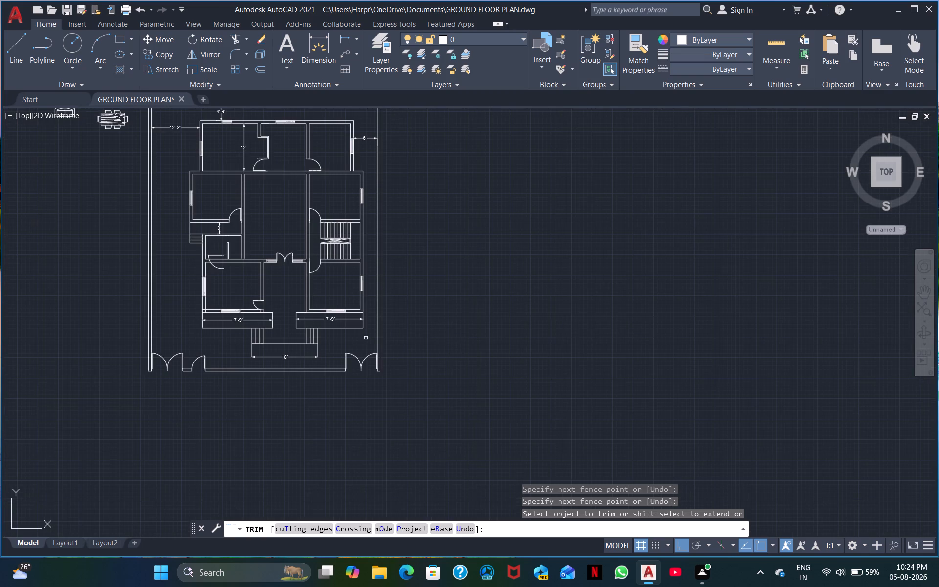
{"action": "scroll", "coordinate": [479, 325], "scroll_direction": "up", "scroll_amount": 2}
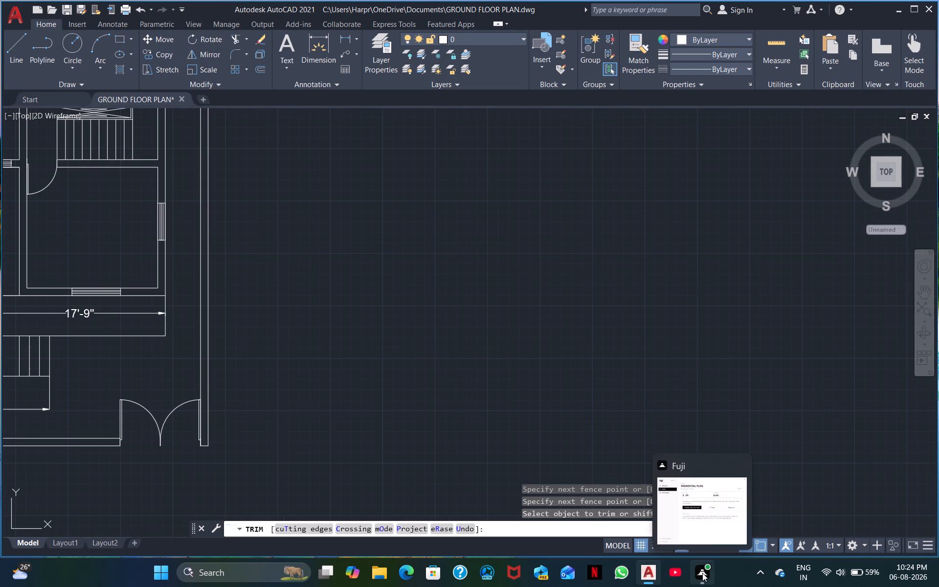
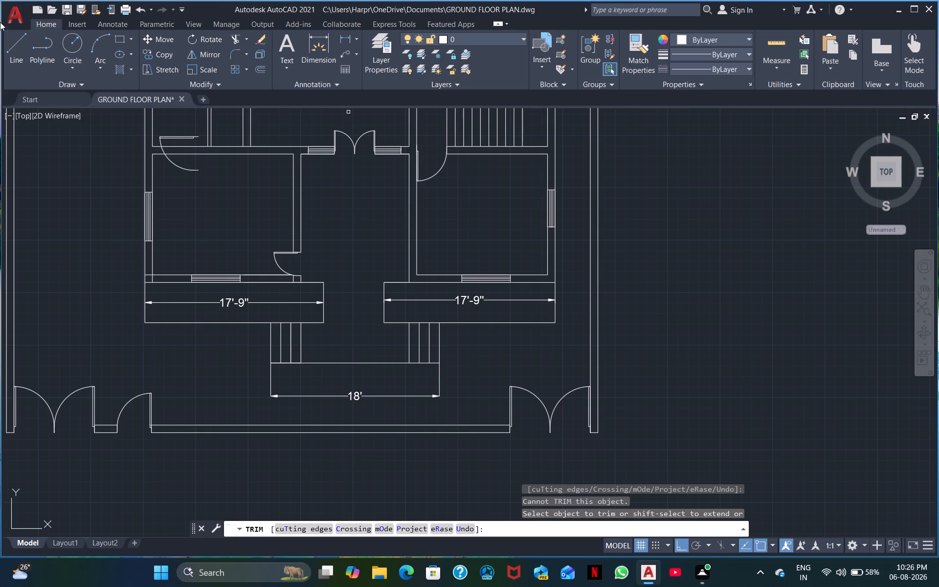
Extend the outer line of the front boundary wall across both double-gate openings and the small gate opening between the side walls.
{"action": "left_click", "coordinate": [246, 40]}
{"action": "left_click", "coordinate": [230, 81]}
{"action": "left_click", "coordinate": [499, 433]}
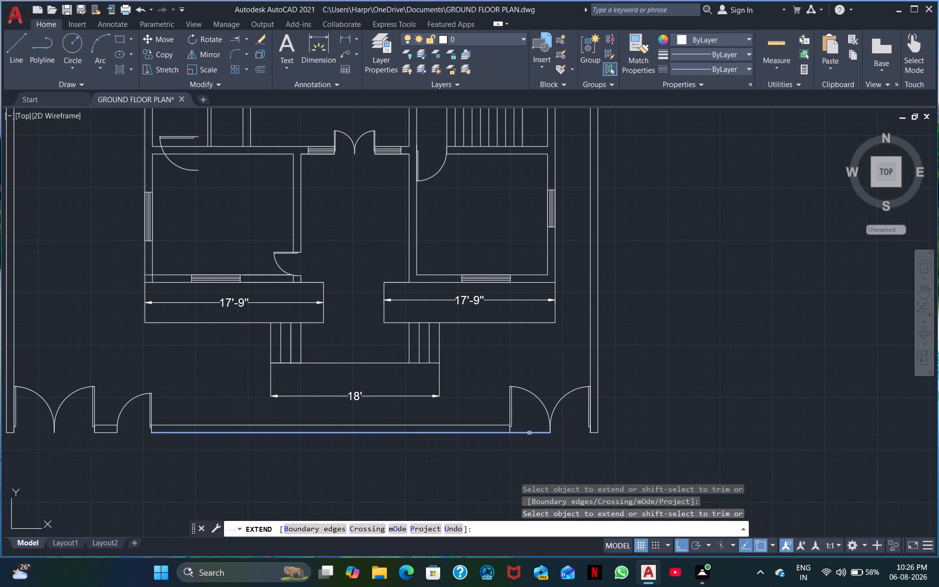
{"action": "left_click", "coordinate": [537, 433]}
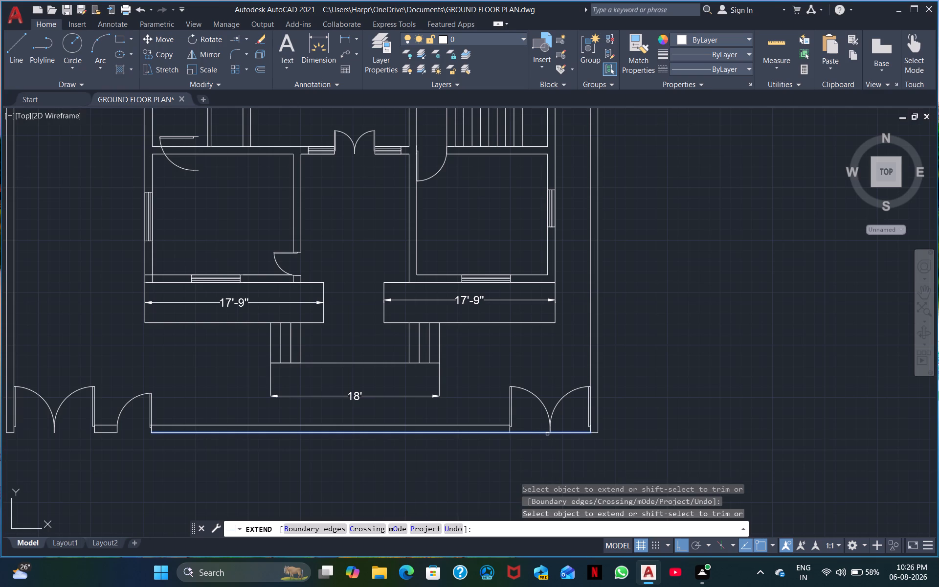
{"action": "left_click", "coordinate": [547, 434]}
{"action": "middle_click_drag", "start_coordinate": [148, 472], "coordinate": [373, 441]}
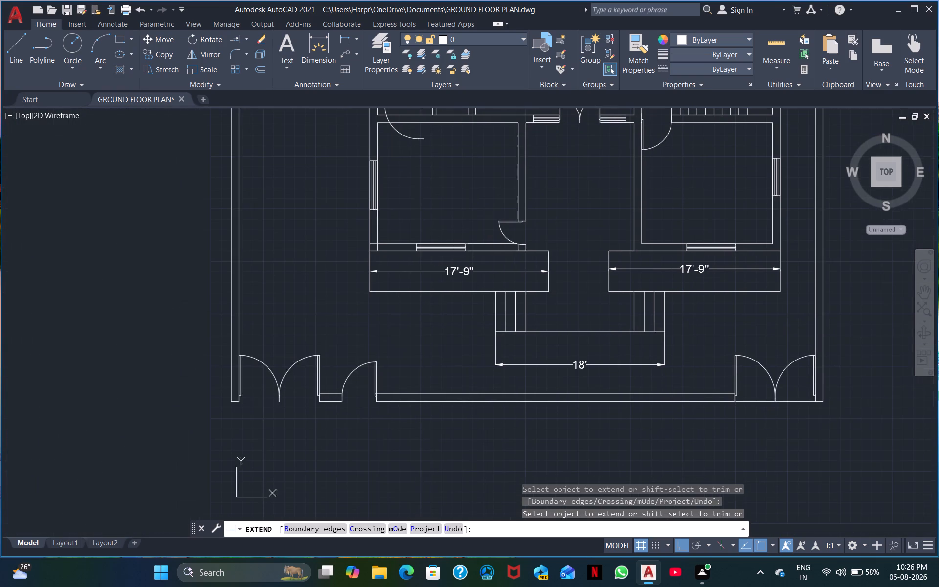
{"action": "left_click", "coordinate": [388, 402]}
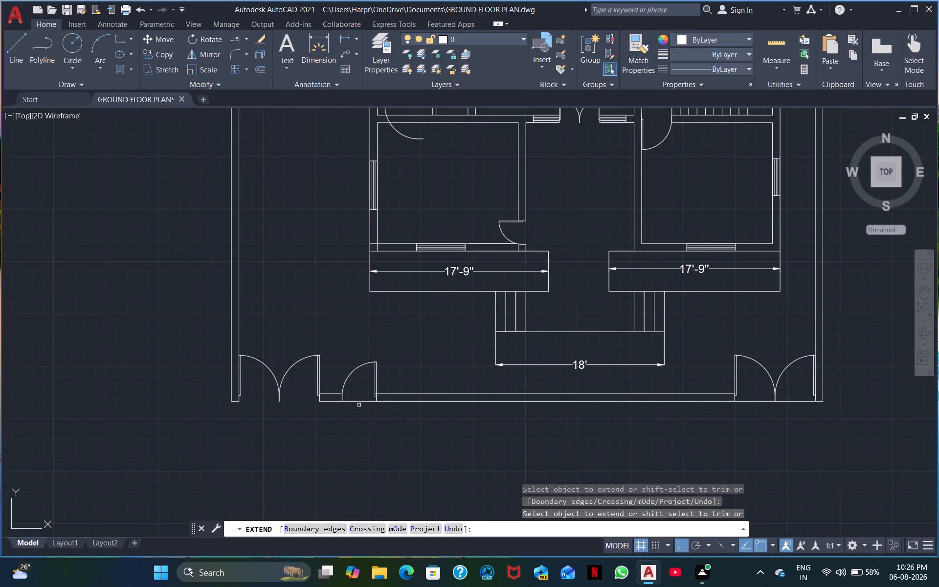
{"action": "left_click", "coordinate": [357, 402]}
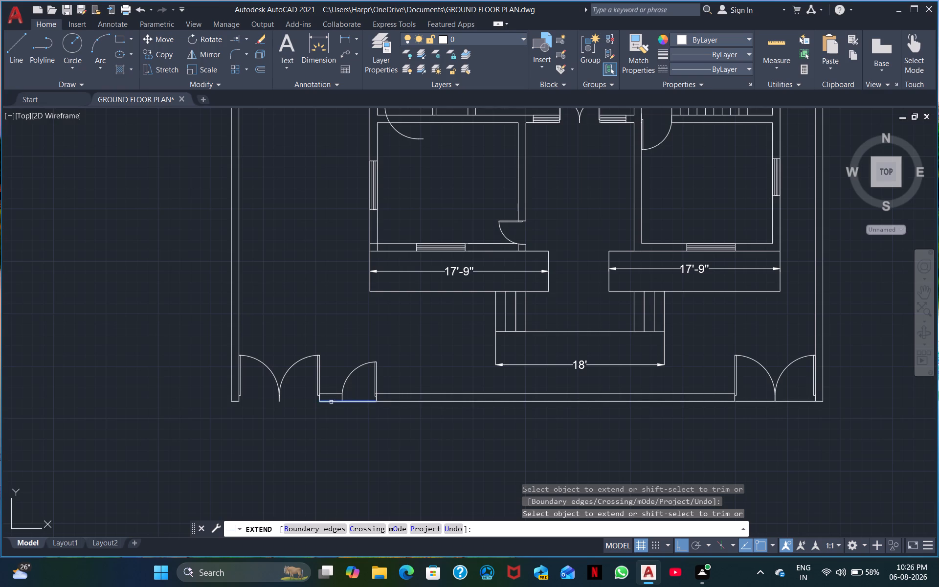
{"action": "left_click", "coordinate": [331, 402]}
{"action": "left_click", "coordinate": [304, 401]}
{"action": "left_click", "coordinate": [300, 402]}
Review the ground floor plan from the front gates to the rear rooms, including the furniture blocks beside it.
{"action": "scroll", "coordinate": [388, 117], "scroll_direction": "down", "scroll_amount": 1}
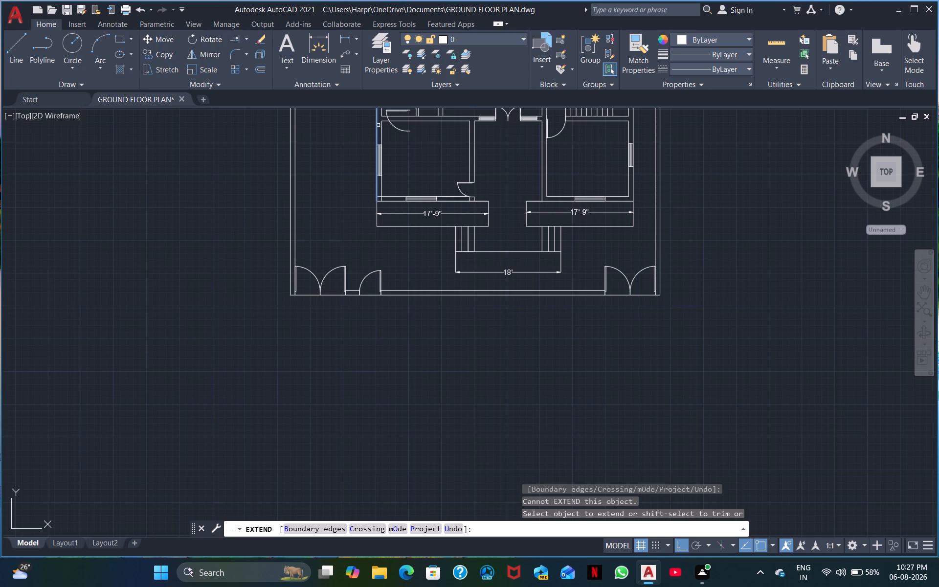
{"action": "scroll", "coordinate": [534, 336], "scroll_direction": "down", "scroll_amount": 1}
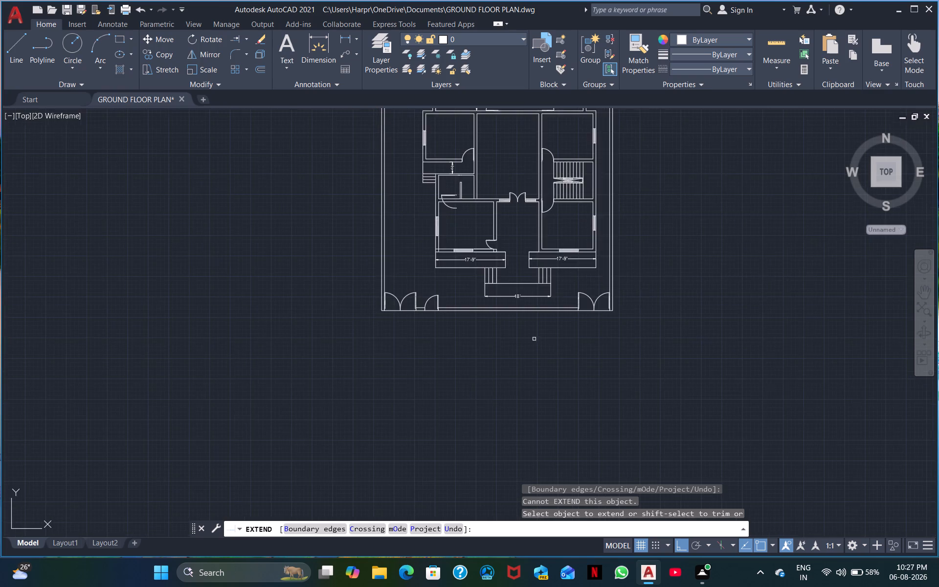
{"action": "scroll", "coordinate": [536, 364], "scroll_direction": "up", "scroll_amount": 2}
{"action": "middle_click_drag", "start_coordinate": [540, 379], "coordinate": [721, 586]}
{"action": "scroll", "coordinate": [655, 586], "scroll_direction": "up", "scroll_amount": 1}
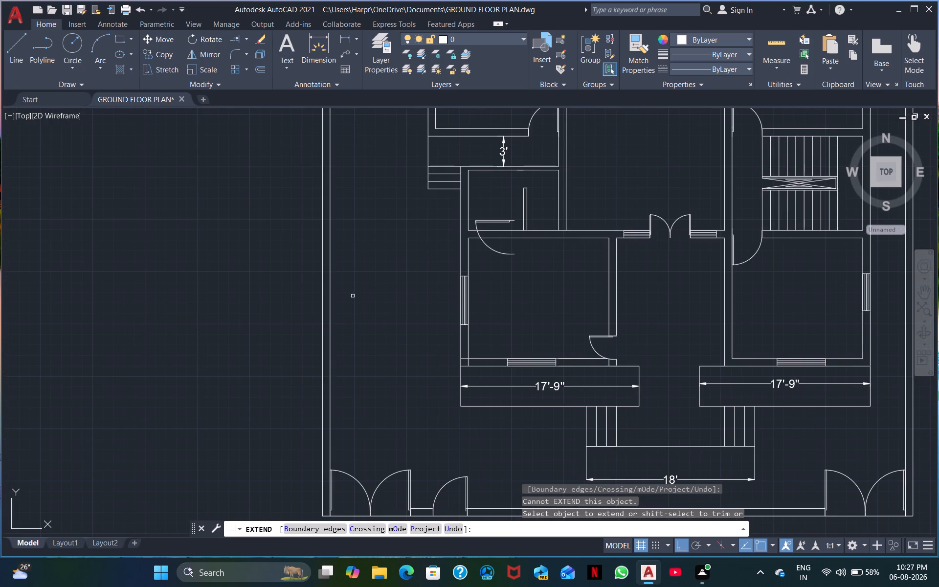
{"action": "scroll", "coordinate": [437, 222], "scroll_direction": "down", "scroll_amount": 2}
{"action": "middle_click_drag", "start_coordinate": [430, 237], "coordinate": [398, 389]}
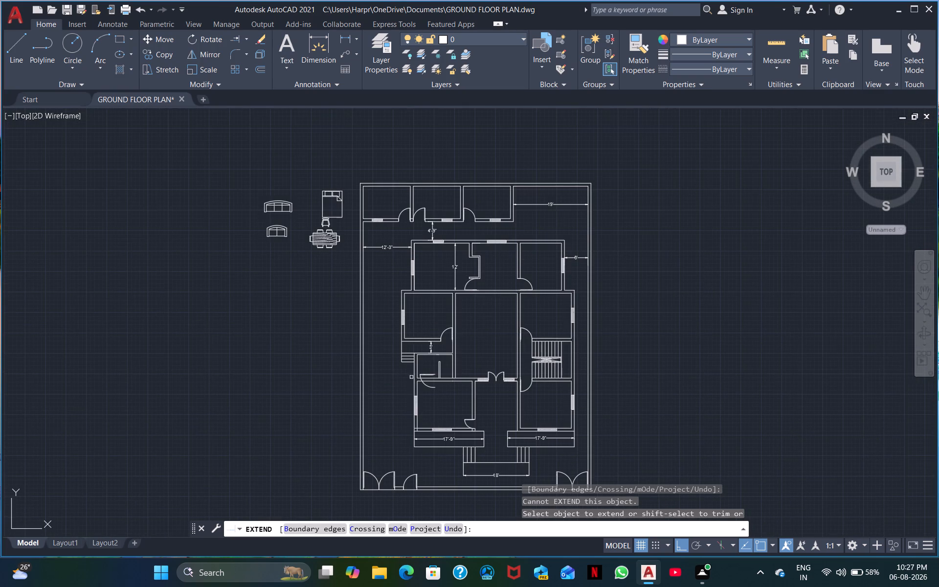
{"action": "scroll", "coordinate": [408, 264], "scroll_direction": "up", "scroll_amount": 1}
{"action": "scroll", "coordinate": [373, 240], "scroll_direction": "up", "scroll_amount": 1}
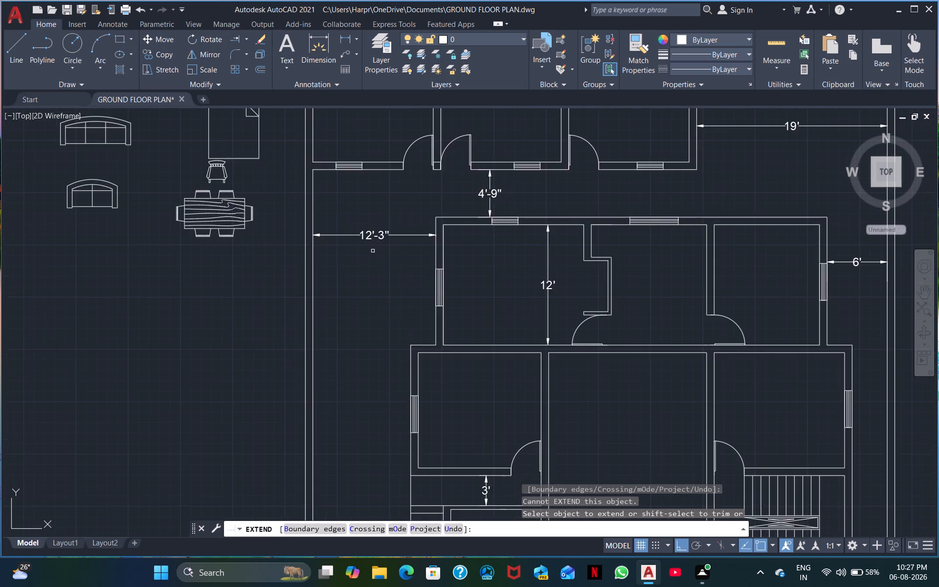
{"action": "scroll", "coordinate": [373, 251], "scroll_direction": "up", "scroll_amount": 1}
{"action": "middle_click_drag", "start_coordinate": [370, 284], "coordinate": [399, 370]}
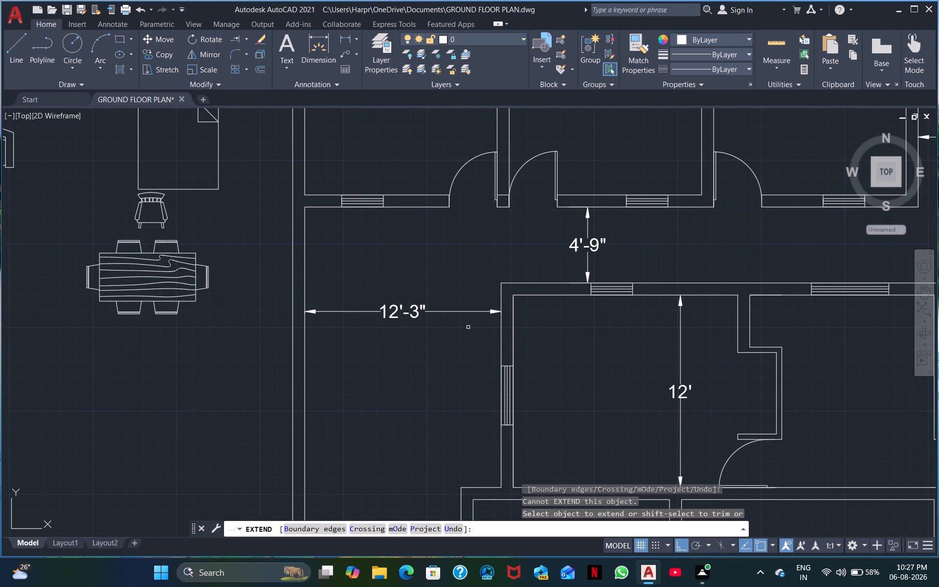
{"action": "scroll", "coordinate": [468, 327], "scroll_direction": "down", "scroll_amount": 1}
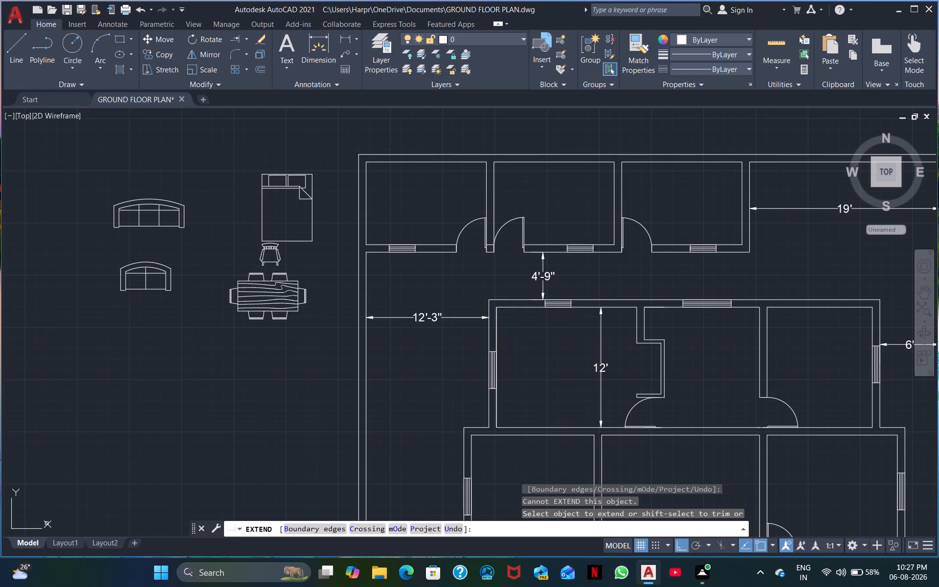
{"action": "key", "text": "Escape"}
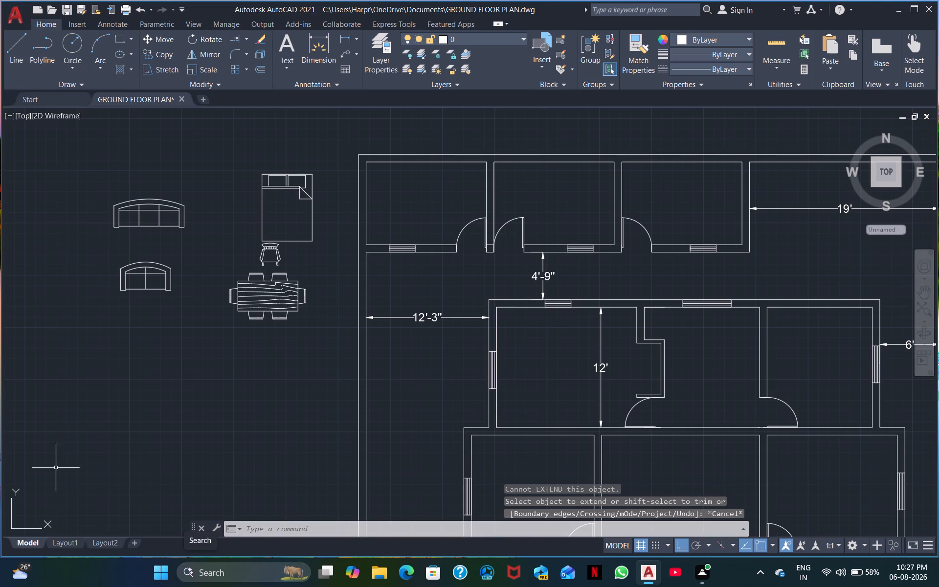
With Ortho off, move the bed block from beside the plan into the bedroom with the 12' dimension, its head against the window wall.
{"action": "left_click", "coordinate": [333, 251]}
{"action": "left_click", "coordinate": [280, 214]}
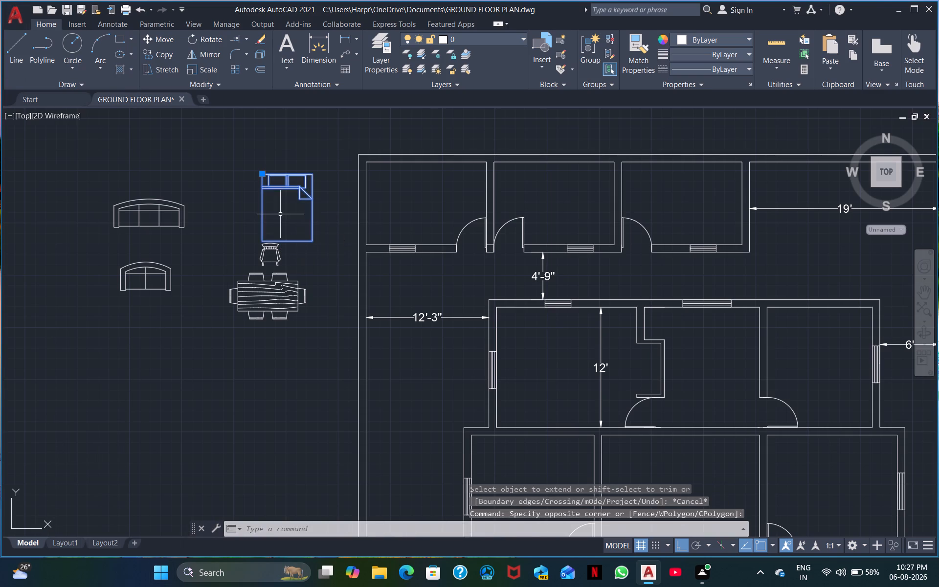
{"action": "right_click", "coordinate": [290, 218]}
{"action": "left_click", "coordinate": [331, 343]}
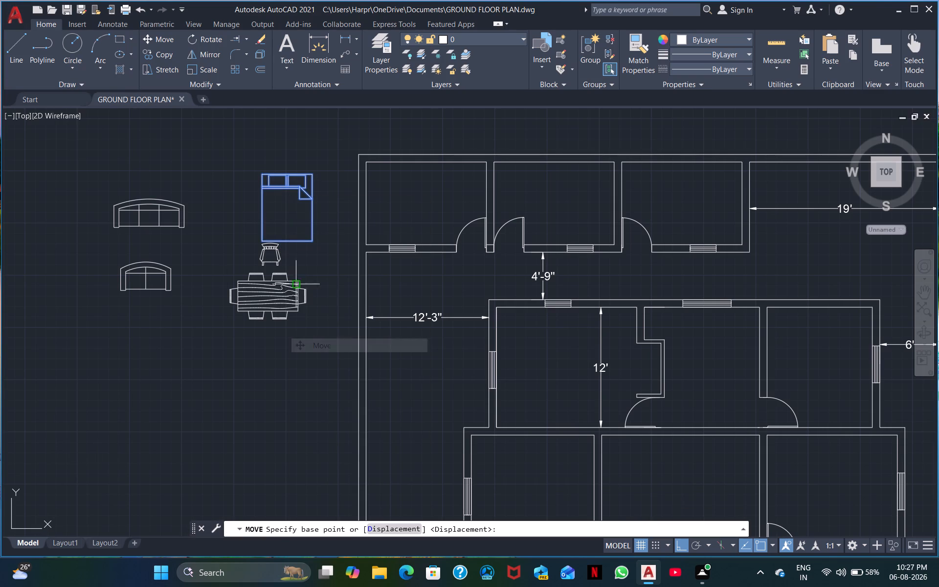
{"action": "left_click", "coordinate": [287, 205]}
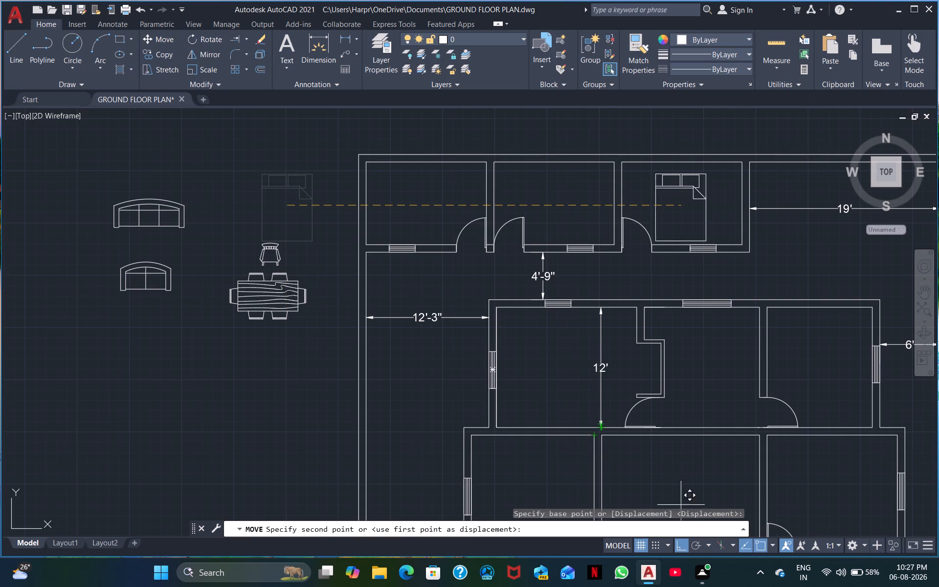
{"action": "left_click", "coordinate": [676, 544]}
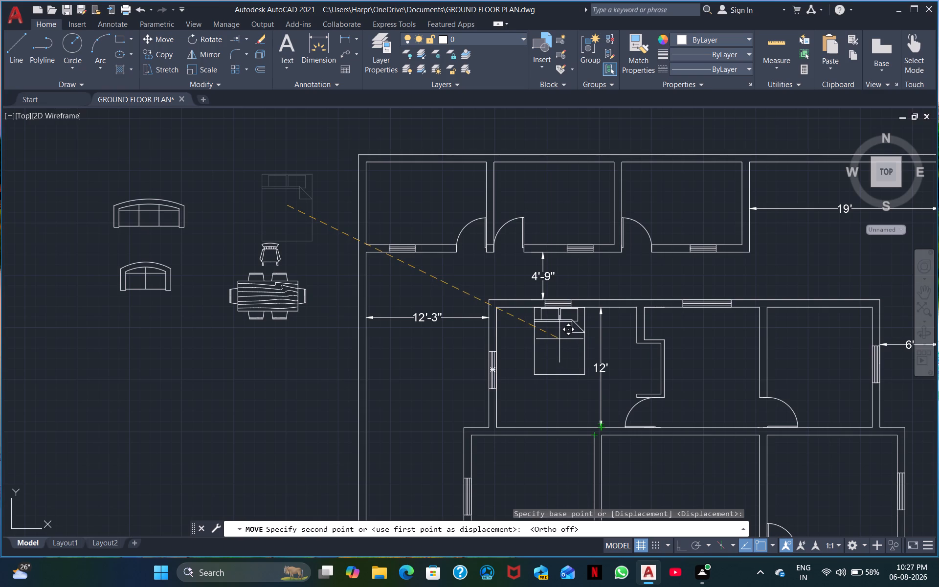
{"action": "left_click", "coordinate": [559, 339]}
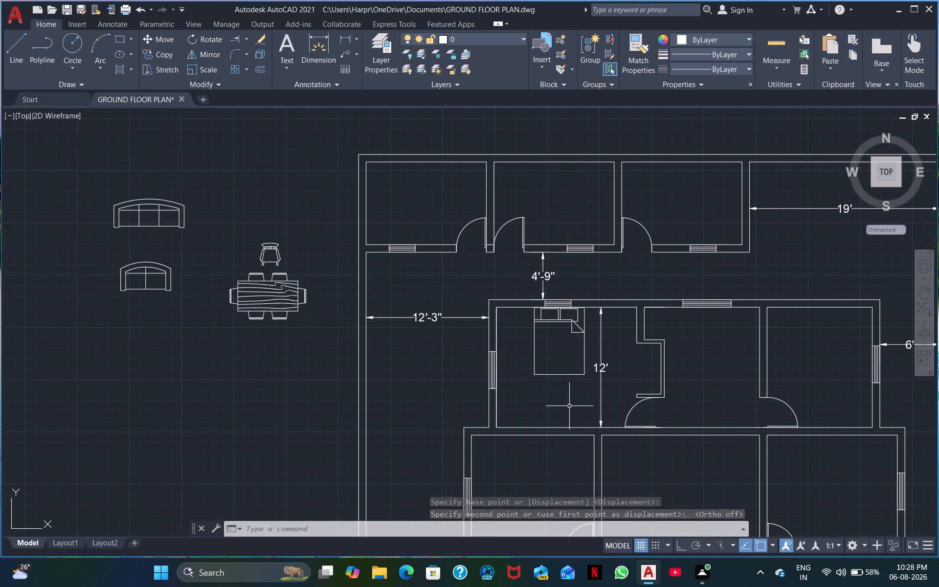
Copy the bed into the middle-left room against its upper wall, the middle-right room above the staircase, and the front-right room.
{"action": "left_click", "coordinate": [570, 401]}
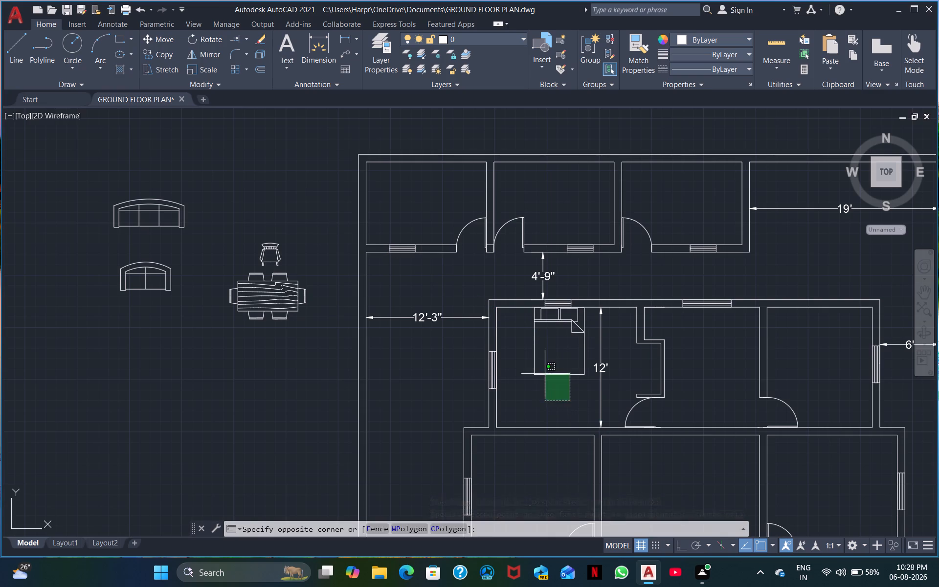
{"action": "left_click", "coordinate": [543, 366]}
{"action": "right_click", "coordinate": [543, 366]}
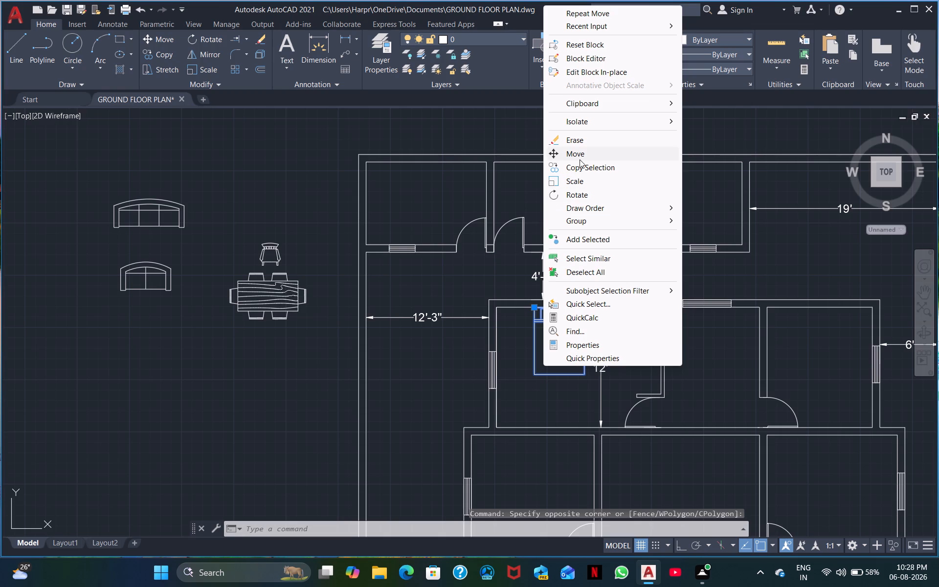
{"action": "left_click", "coordinate": [573, 167]}
{"action": "left_click", "coordinate": [557, 346]}
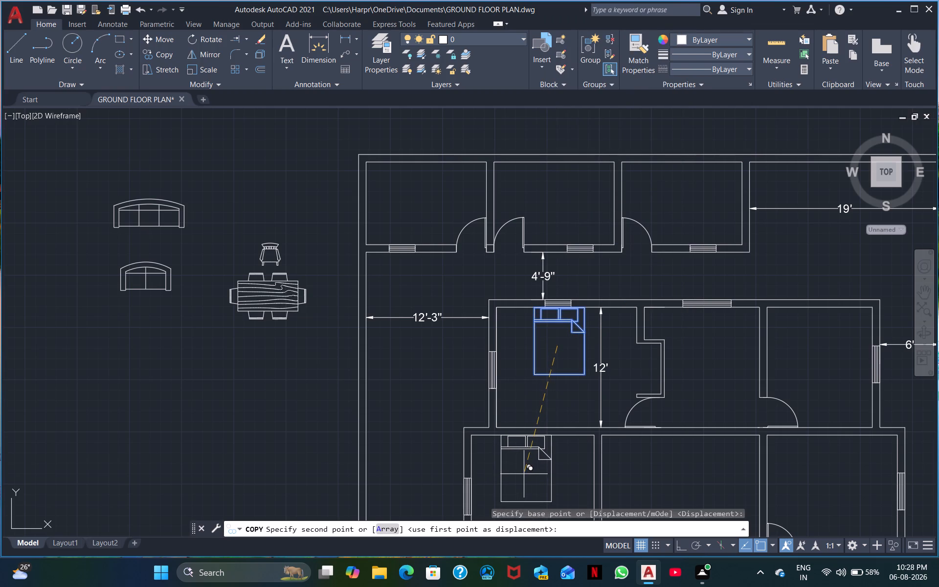
{"action": "left_click", "coordinate": [524, 474]}
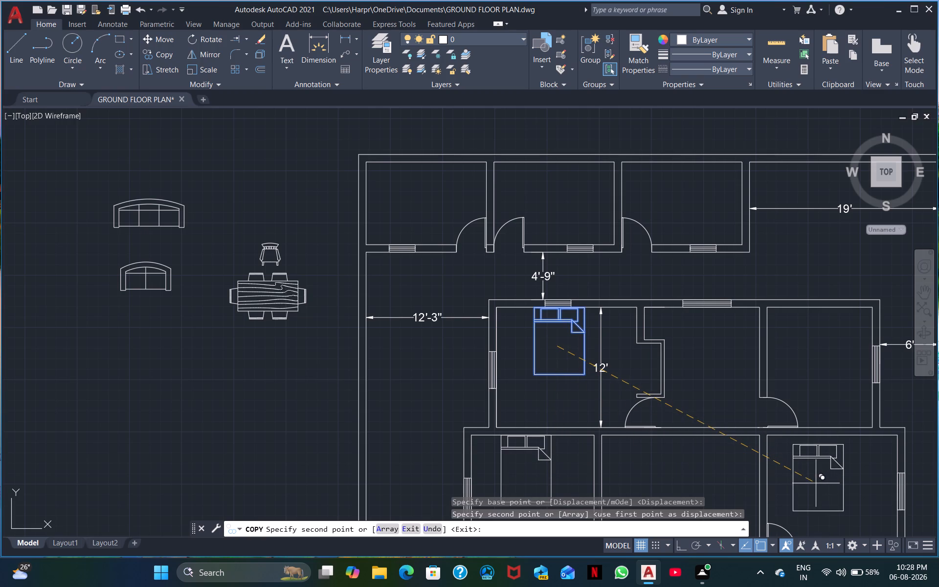
{"action": "left_click", "coordinate": [852, 504]}
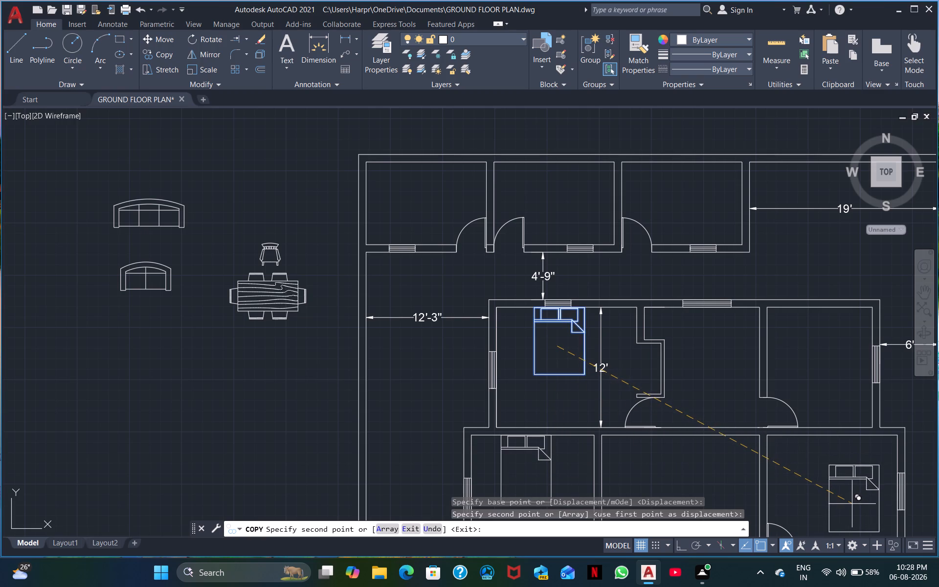
{"action": "middle_click_drag", "start_coordinate": [839, 474], "coordinate": [765, 376]}
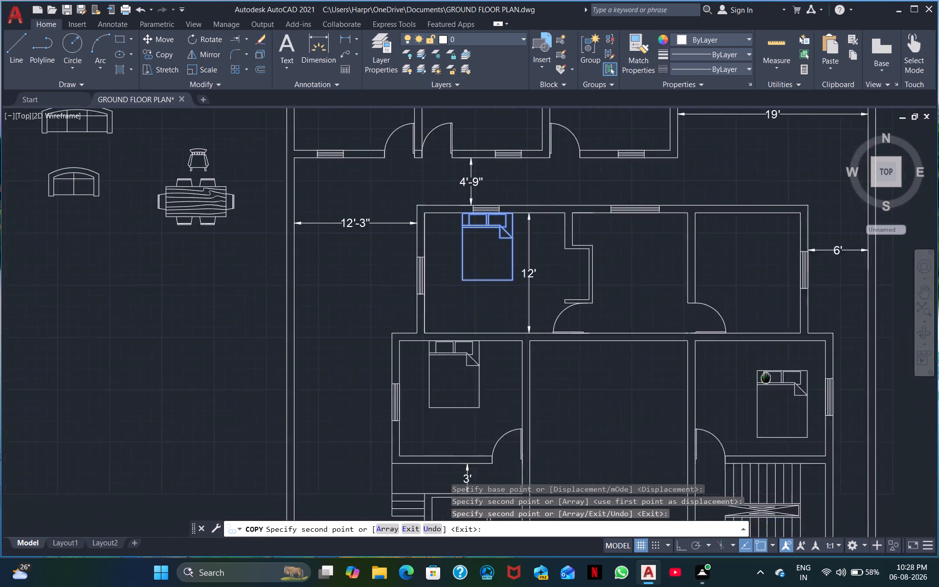
{"action": "middle_click_drag", "start_coordinate": [765, 376], "coordinate": [735, 332]}
{"action": "middle_click_drag", "start_coordinate": [776, 459], "coordinate": [710, 333]}
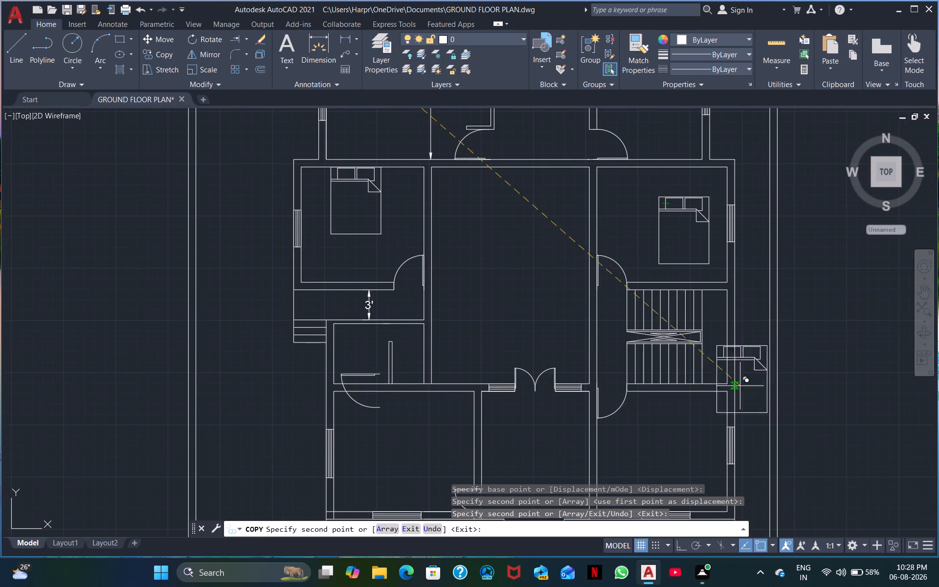
{"action": "middle_click_drag", "start_coordinate": [694, 452], "coordinate": [652, 280]}
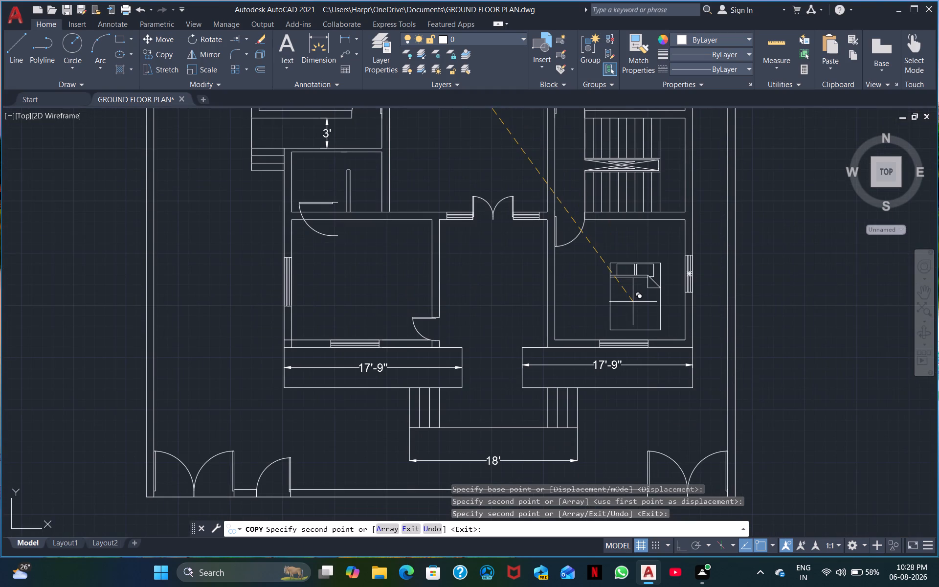
{"action": "left_click", "coordinate": [630, 294]}
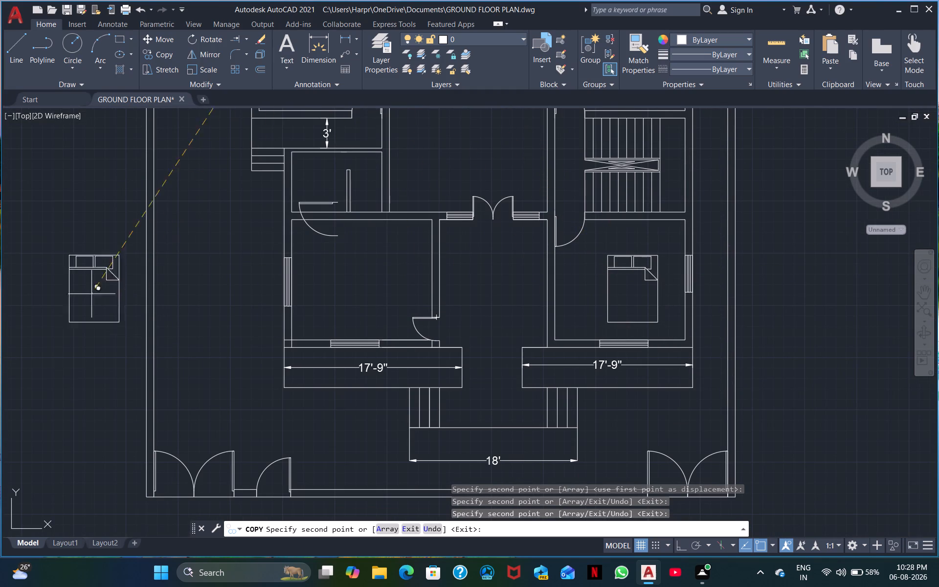
{"action": "right_click", "coordinate": [66, 291]}
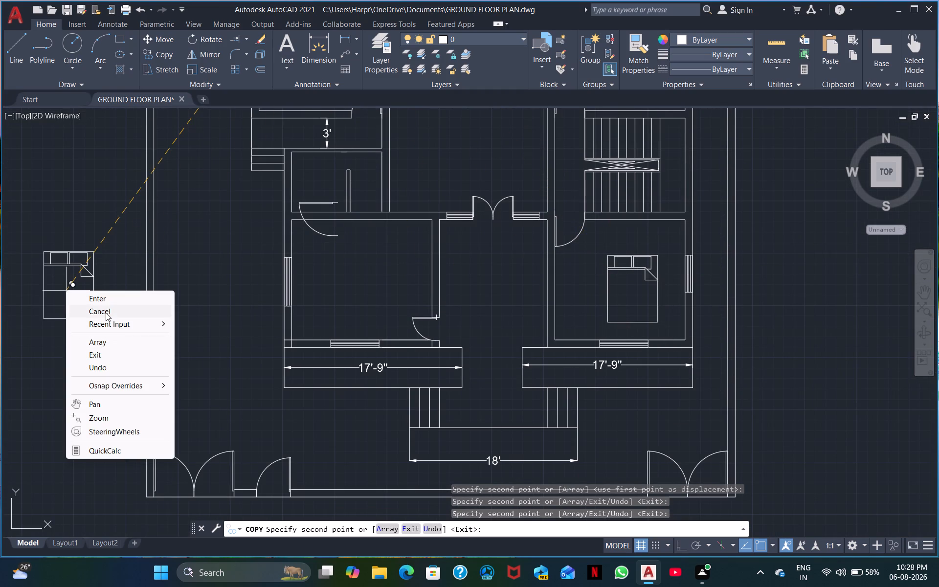
{"action": "left_click", "coordinate": [106, 313]}
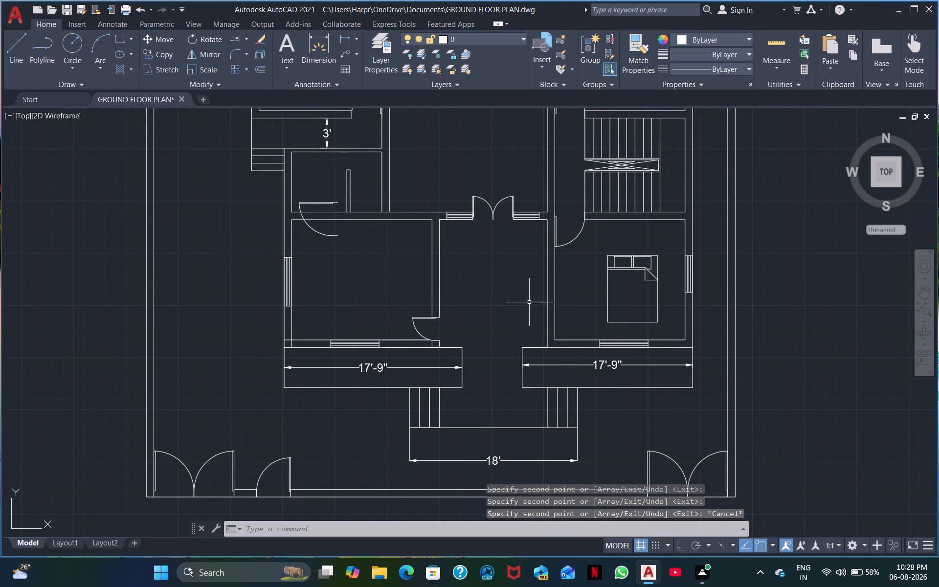
Rotate the front-right room's bed 270° about its upper-left corner.
{"action": "left_click_drag", "start_coordinate": [665, 329], "coordinate": [655, 328]}
{"action": "left_click", "coordinate": [559, 275]}
{"action": "right_click", "coordinate": [559, 275]}
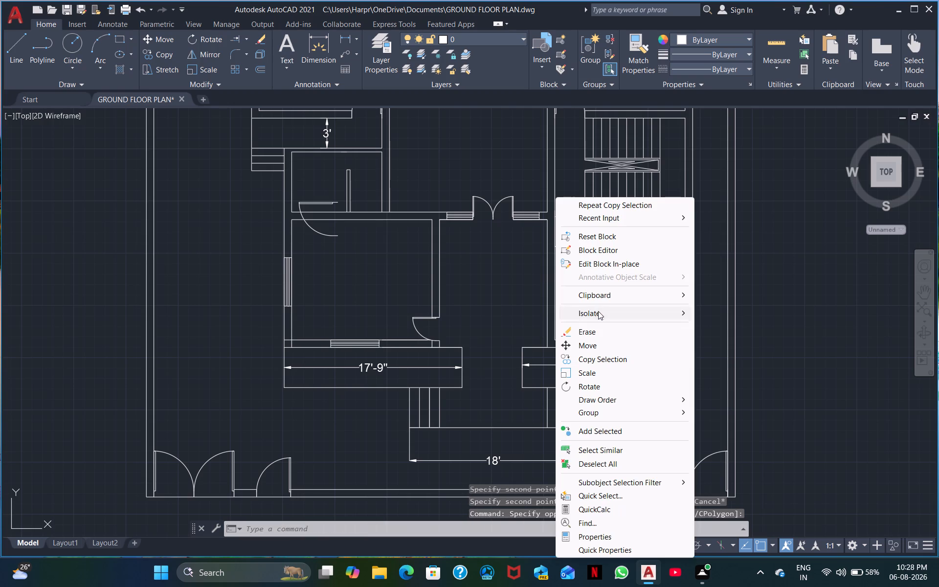
{"action": "left_click", "coordinate": [585, 383]}
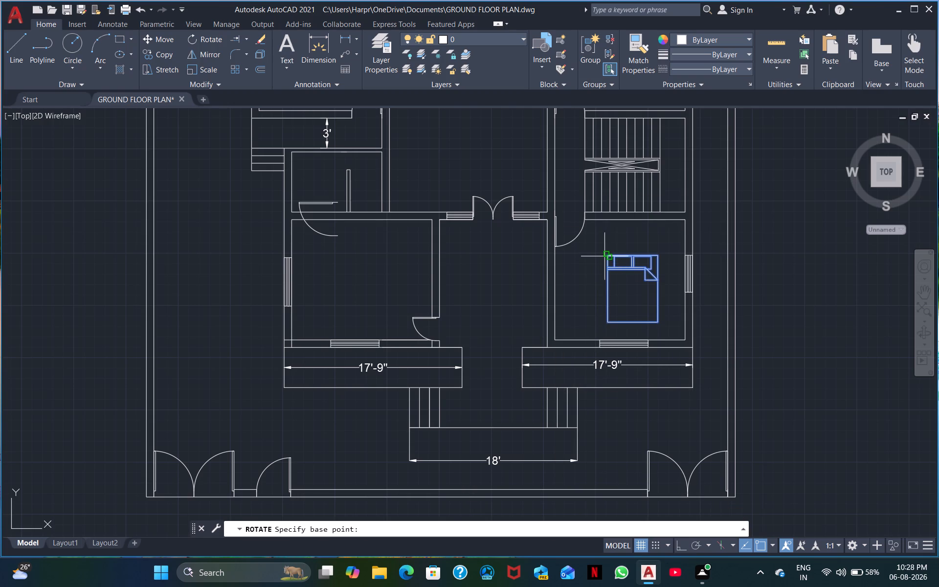
{"action": "left_click", "coordinate": [604, 256]}
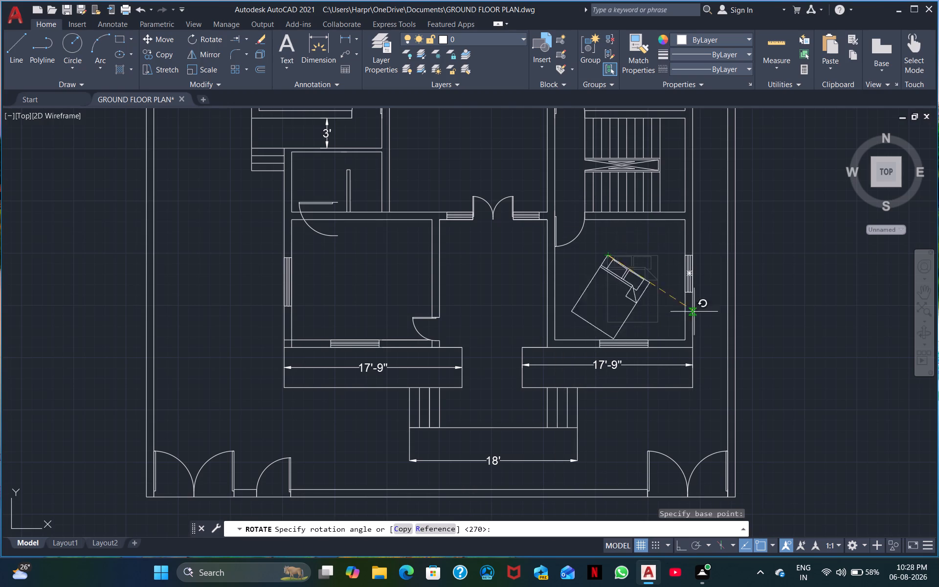
{"action": "left_click", "coordinate": [606, 403]}
Move the rotated bed in the front-right room so its head sits against the right-hand window wall.
{"action": "left_click_drag", "start_coordinate": [623, 324], "coordinate": [616, 322]}
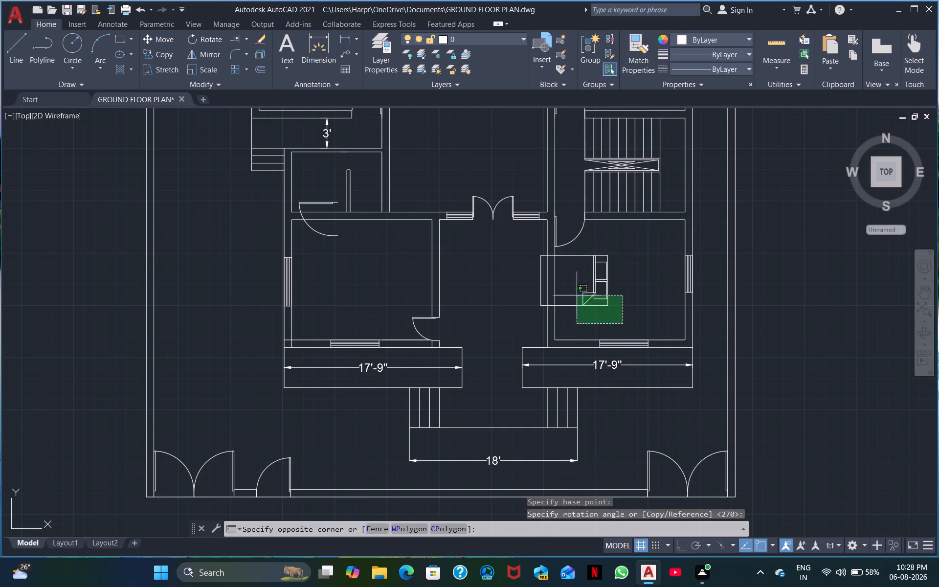
{"action": "left_click", "coordinate": [573, 282]}
{"action": "right_click", "coordinate": [572, 282]}
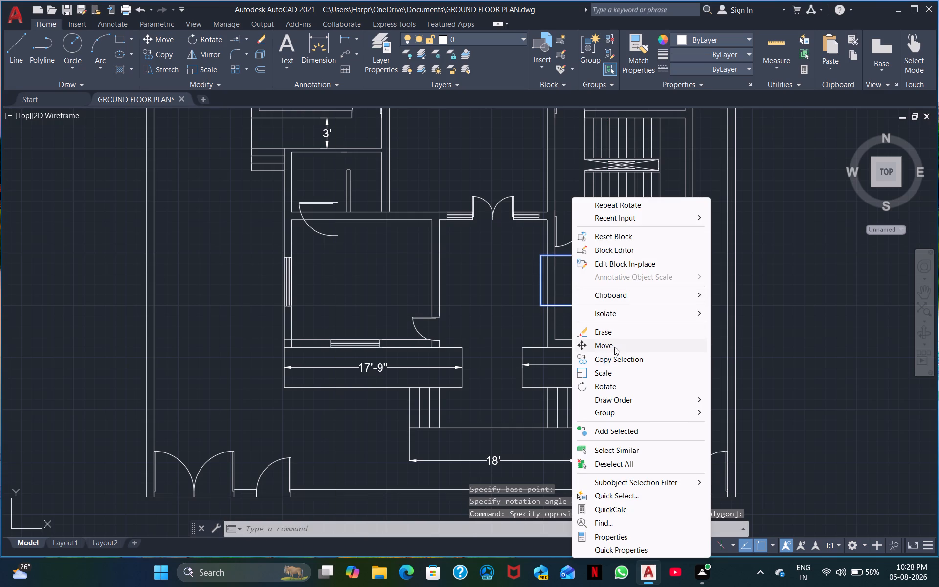
{"action": "left_click", "coordinate": [608, 344]}
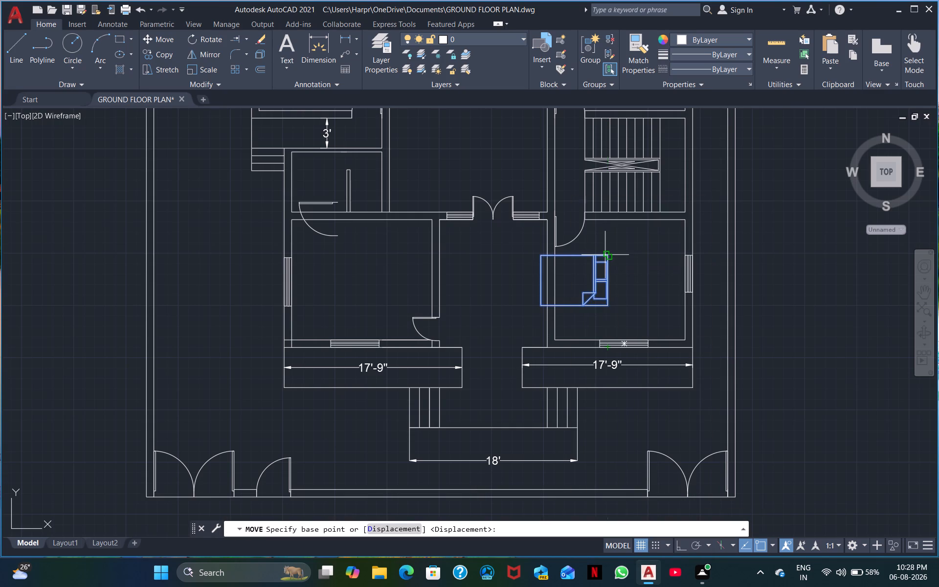
{"action": "left_click", "coordinate": [605, 255]}
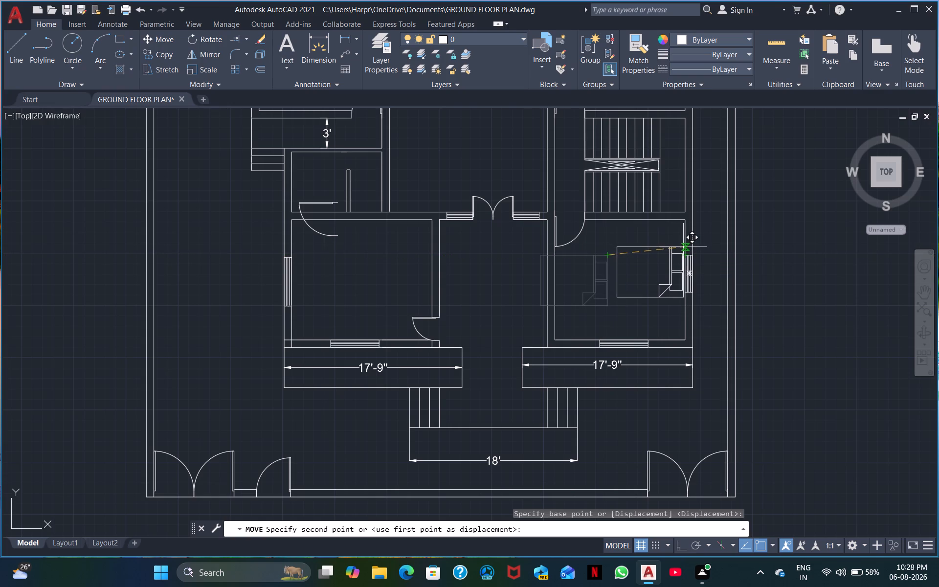
{"action": "left_click", "coordinate": [684, 249]}
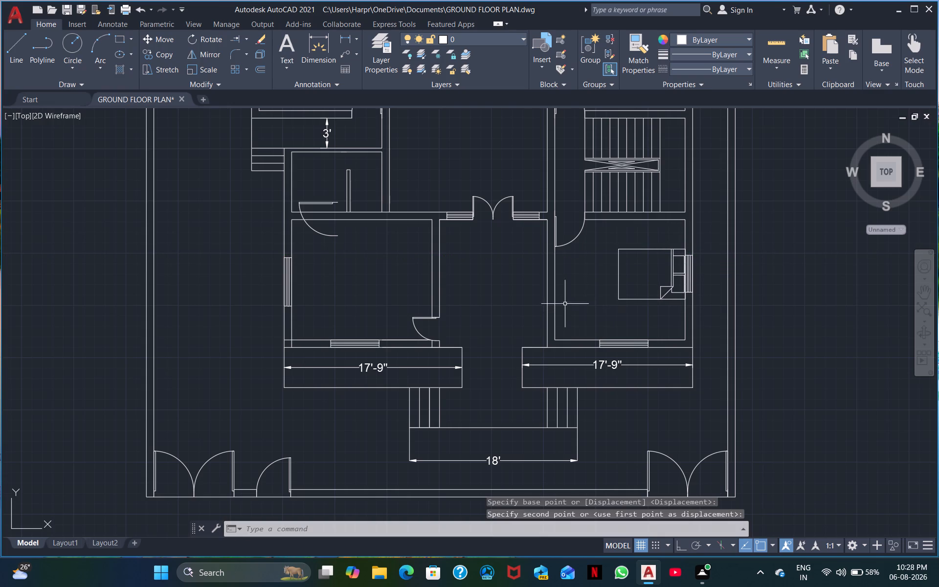
Move the door block in the small partitioned room onto its upper wall, aligned with the partition's right edge.
{"action": "middle_click_drag", "start_coordinate": [581, 286], "coordinate": [663, 429]}
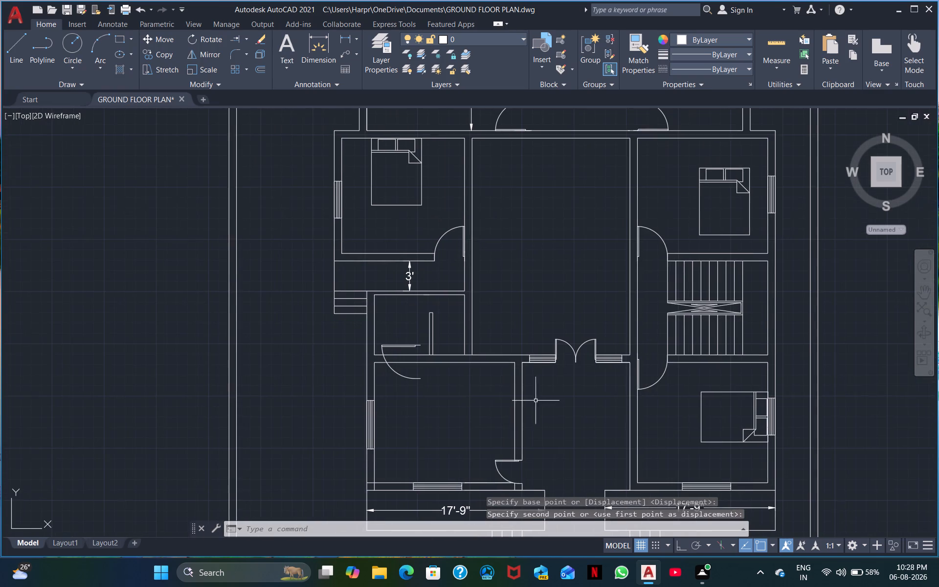
{"action": "left_click", "coordinate": [407, 378]}
{"action": "right_click", "coordinate": [406, 378]}
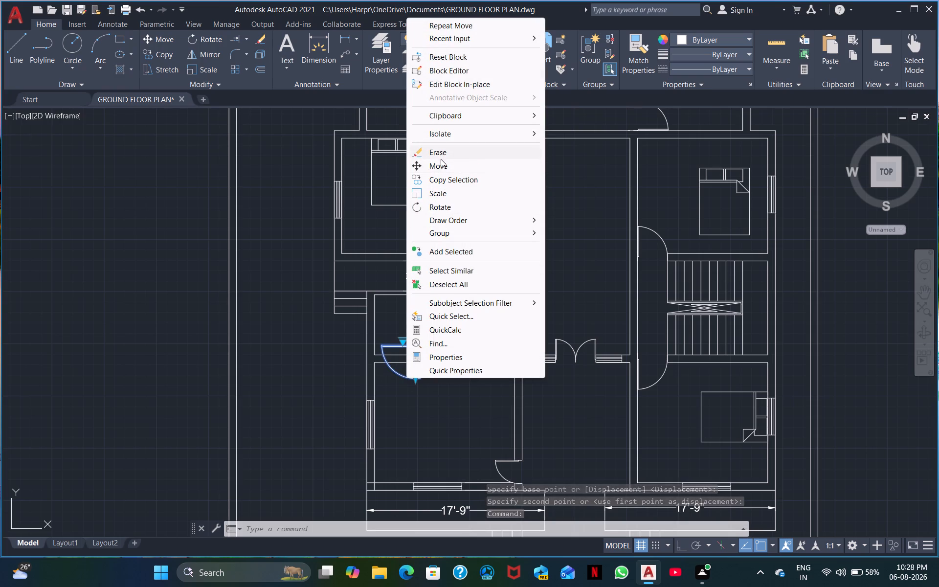
{"action": "left_click", "coordinate": [444, 169]}
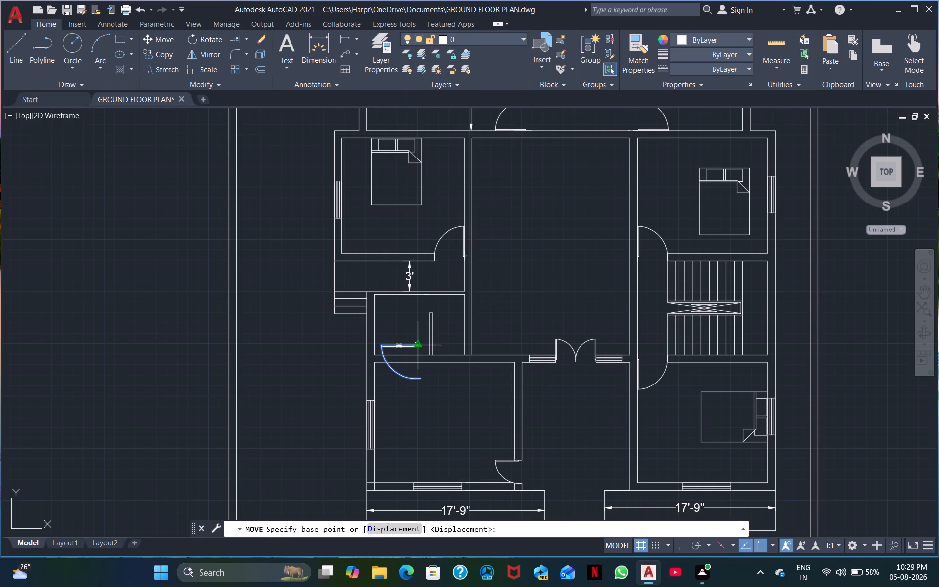
{"action": "scroll", "coordinate": [418, 349], "scroll_direction": "up", "scroll_amount": 3}
{"action": "left_click", "coordinate": [426, 337]}
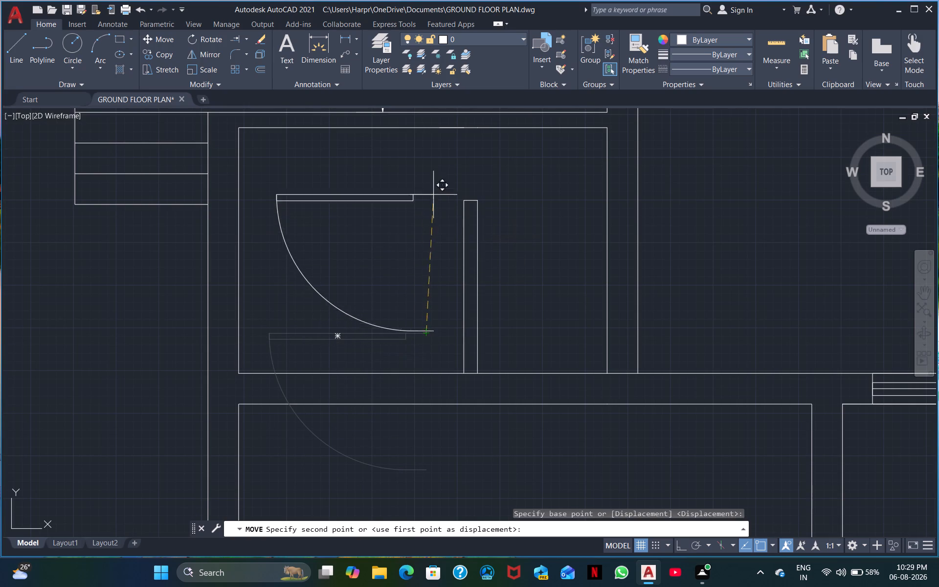
{"action": "middle_click_drag", "start_coordinate": [434, 173], "coordinate": [400, 252]}
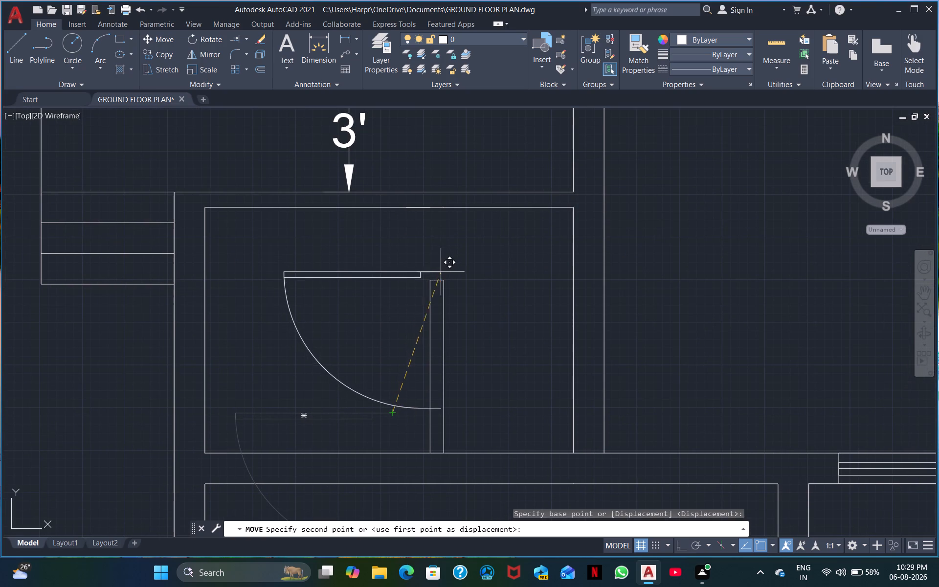
{"action": "left_click", "coordinate": [441, 206]}
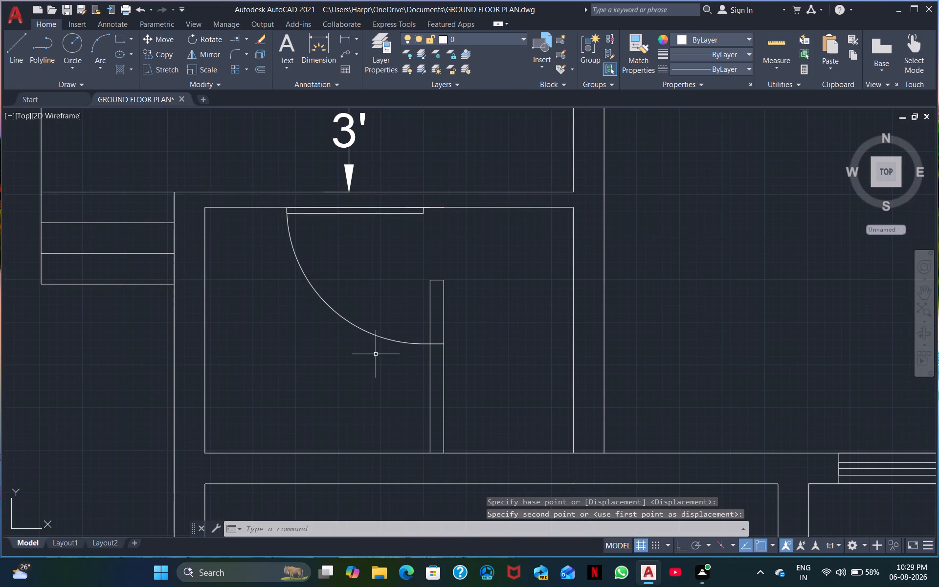
Scale the door block down about its upper-right corner to fit the gap between the upper wall and the partition.
{"action": "left_click", "coordinate": [378, 358]}
{"action": "left_click", "coordinate": [327, 285]}
{"action": "right_click", "coordinate": [327, 285]}
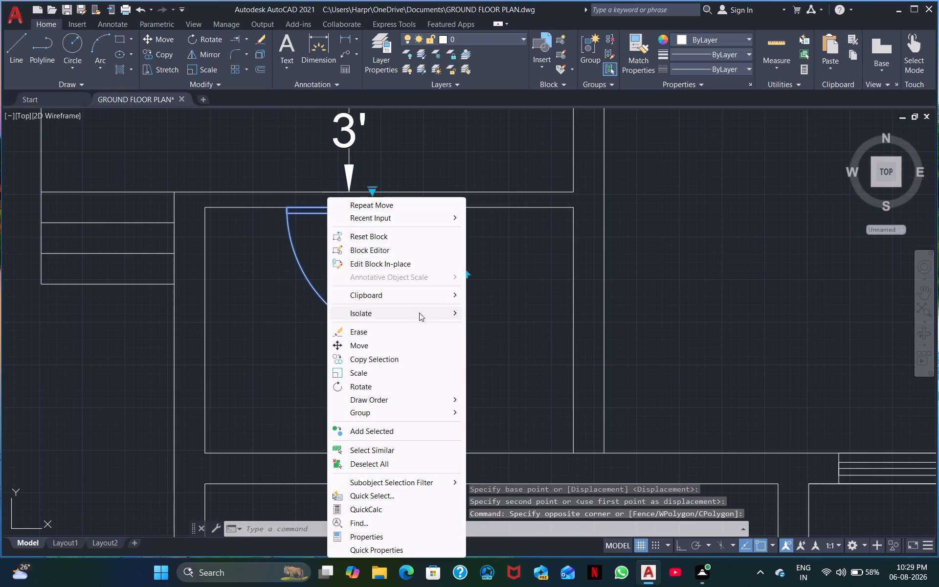
{"action": "left_click", "coordinate": [372, 377]}
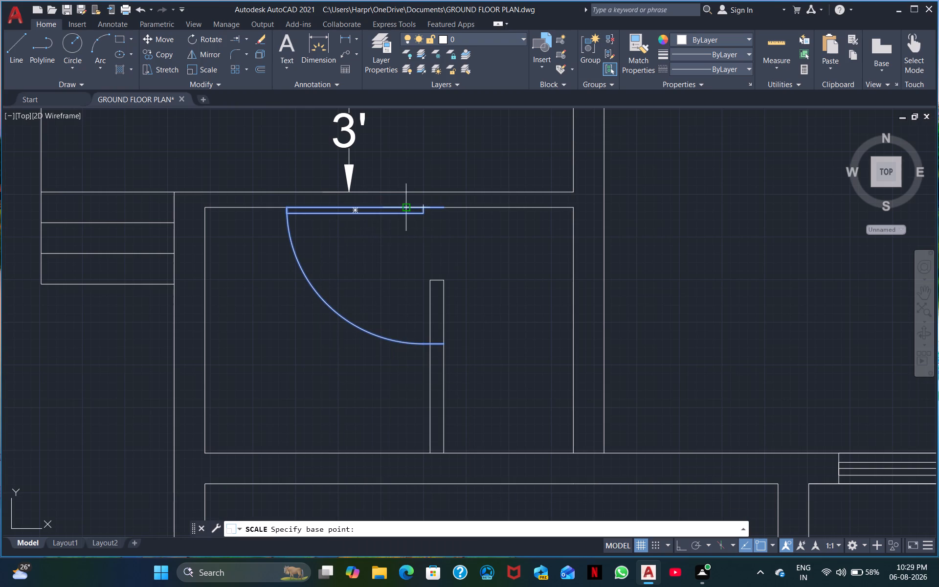
{"action": "left_click", "coordinate": [443, 205]}
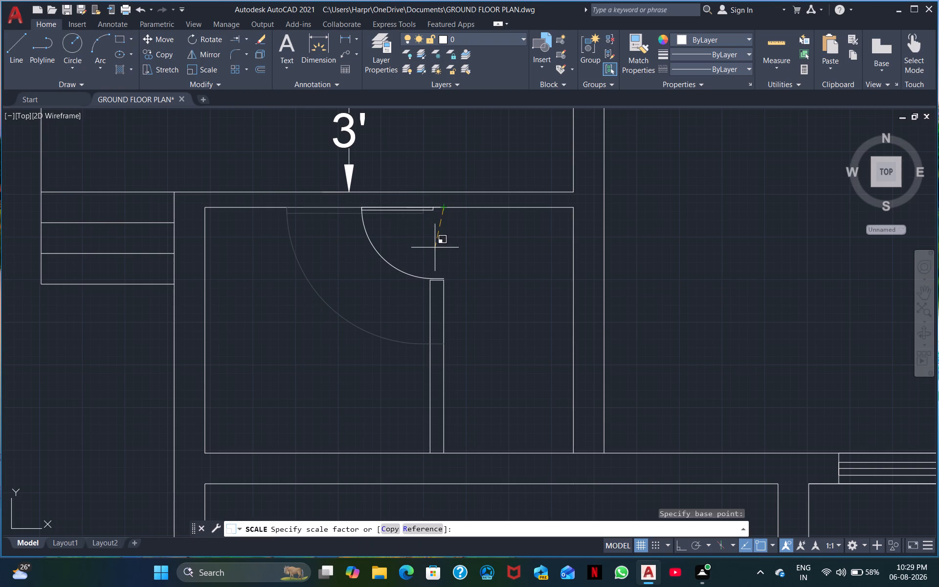
{"action": "left_click", "coordinate": [435, 248]}
Review the plan from the small partitioned room back to the rear rooms and the furniture blocks beside them.
{"action": "scroll", "coordinate": [485, 267], "scroll_direction": "down", "scroll_amount": 1}
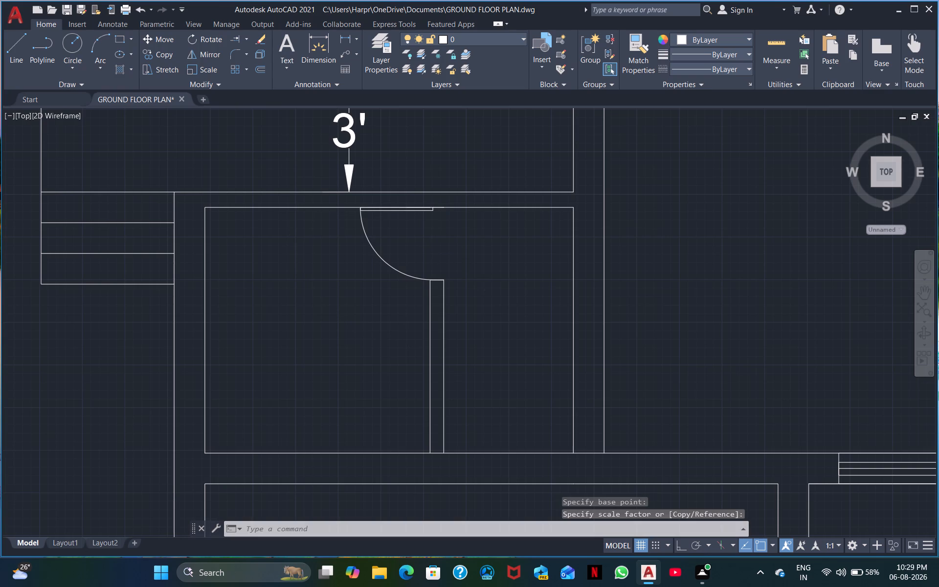
{"action": "middle_click_drag", "start_coordinate": [491, 282], "coordinate": [378, 281]}
{"action": "scroll", "coordinate": [377, 283], "scroll_direction": "down", "scroll_amount": 1}
{"action": "middle_click_drag", "start_coordinate": [531, 266], "coordinate": [532, 266]}
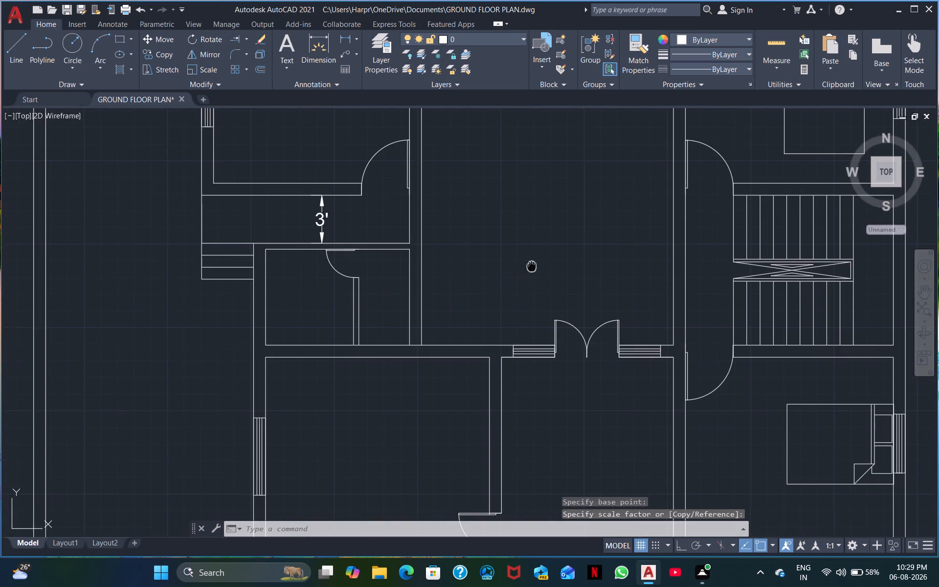
{"action": "middle_click_drag", "start_coordinate": [532, 266], "coordinate": [387, 279]}
{"action": "scroll", "coordinate": [387, 279], "scroll_direction": "down", "scroll_amount": 1}
{"action": "middle_click_drag", "start_coordinate": [387, 276], "coordinate": [379, 326]}
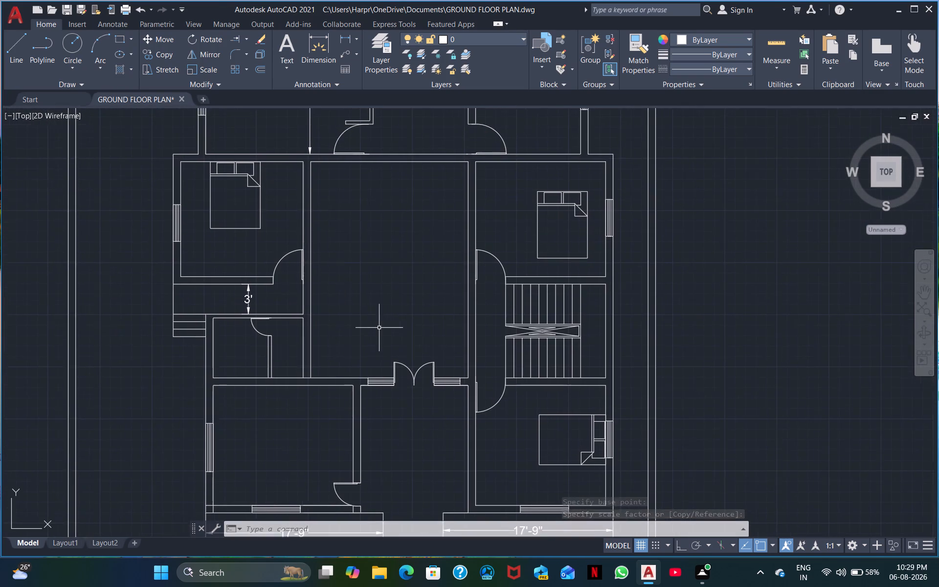
{"action": "scroll", "coordinate": [379, 328], "scroll_direction": "down", "scroll_amount": 1}
{"action": "middle_click_drag", "start_coordinate": [385, 292], "coordinate": [402, 323]}
{"action": "scroll", "coordinate": [405, 318], "scroll_direction": "up", "scroll_amount": 1}
{"action": "middle_click_drag", "start_coordinate": [405, 318], "coordinate": [410, 351]}
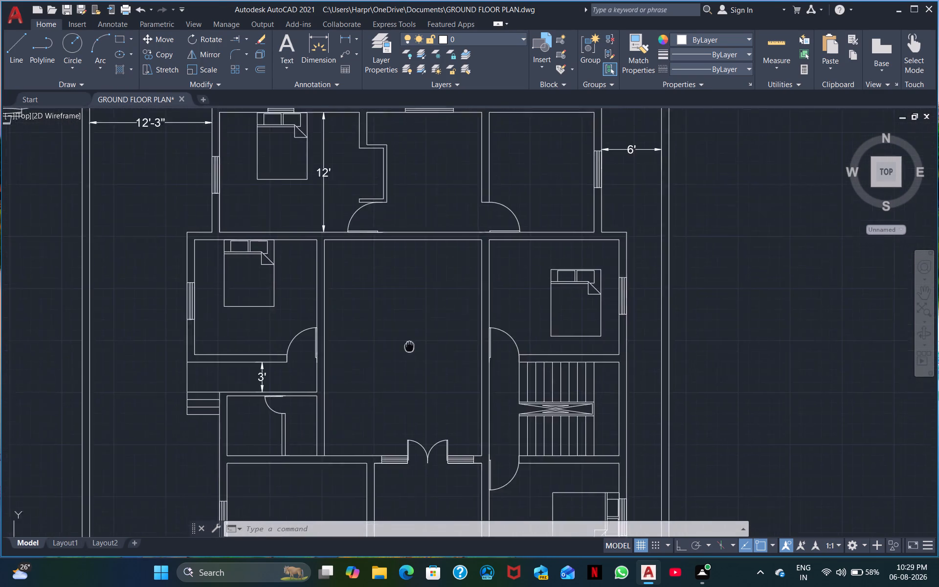
{"action": "middle_click_drag", "start_coordinate": [410, 351], "coordinate": [446, 406]}
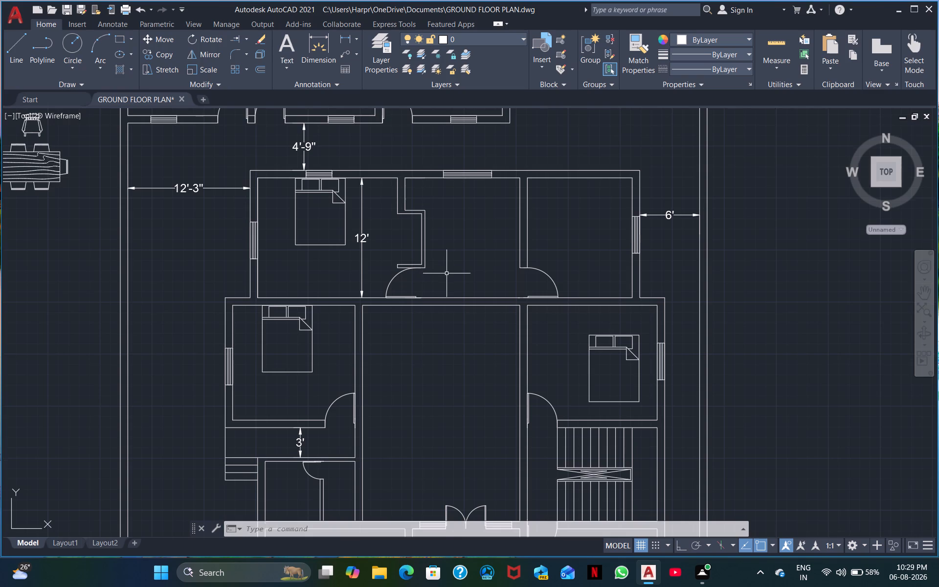
{"action": "middle_click_drag", "start_coordinate": [447, 276], "coordinate": [433, 304]}
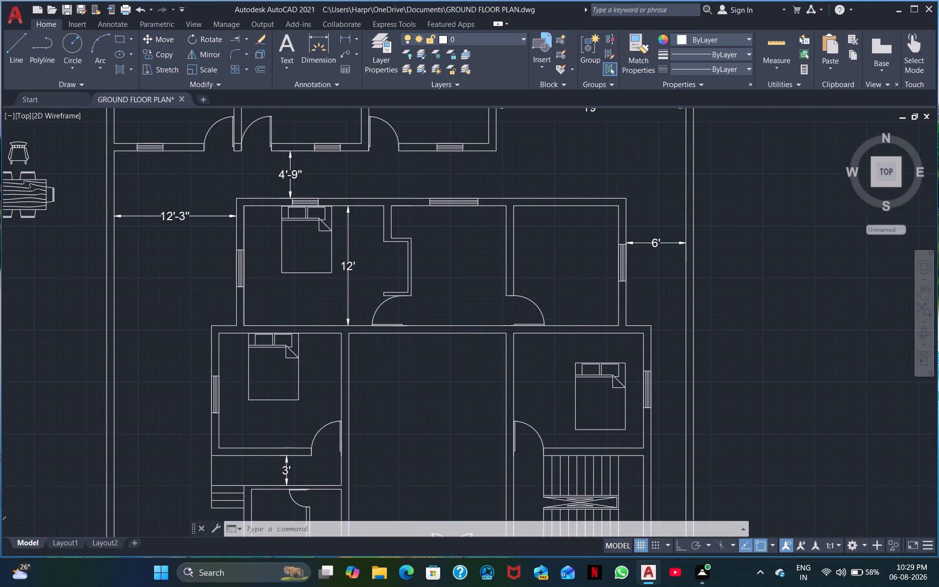
{"action": "scroll", "coordinate": [433, 304], "scroll_direction": "down", "scroll_amount": 1}
{"action": "scroll", "coordinate": [432, 304], "scroll_direction": "up", "scroll_amount": 1}
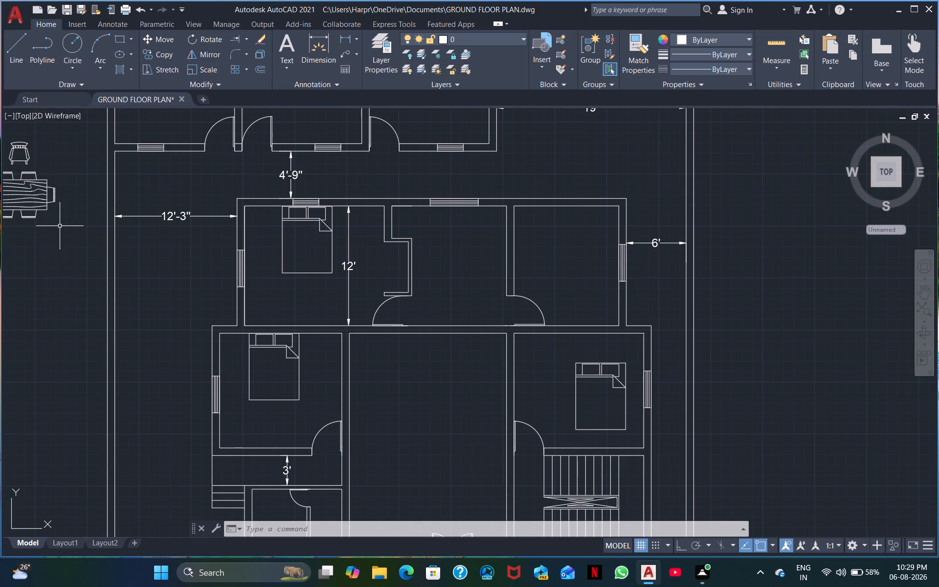
Move the six-chair dining table block from beside the plan into the middle of the rear-centre room.
{"action": "middle_click_drag", "start_coordinate": [60, 226], "coordinate": [93, 236]}
{"action": "left_click_drag", "start_coordinate": [89, 236], "coordinate": [0, 190]}
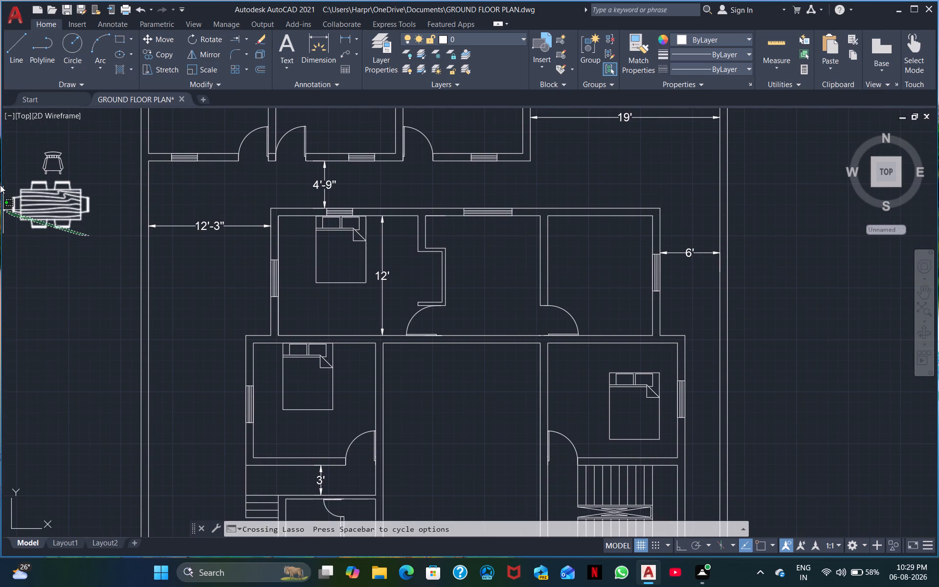
{"action": "right_click", "coordinate": [67, 201]}
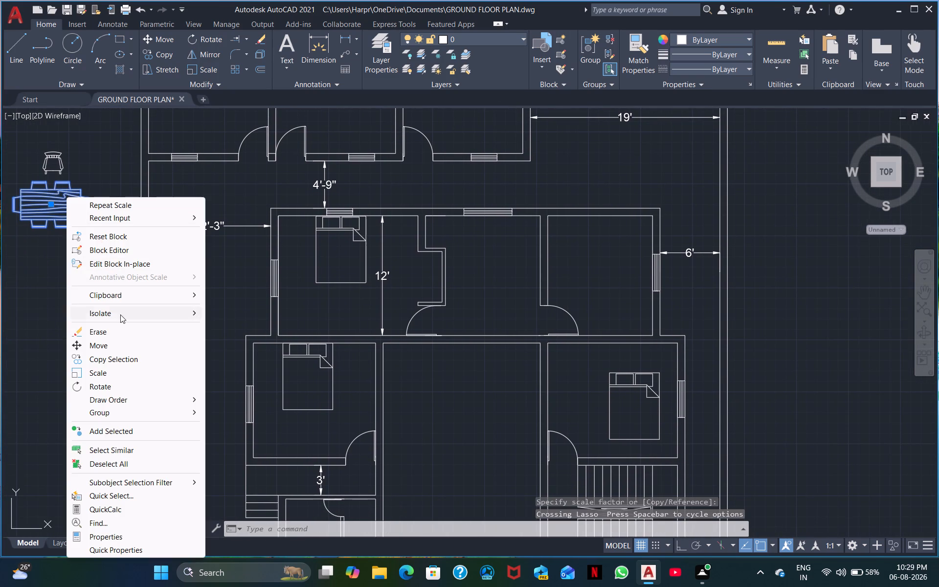
{"action": "left_click", "coordinate": [116, 346]}
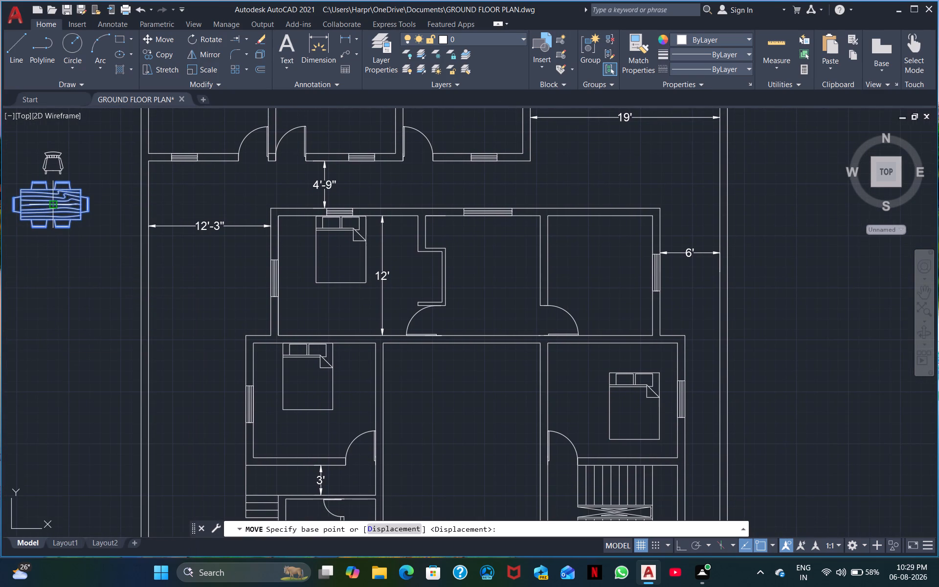
{"action": "left_click", "coordinate": [53, 203]}
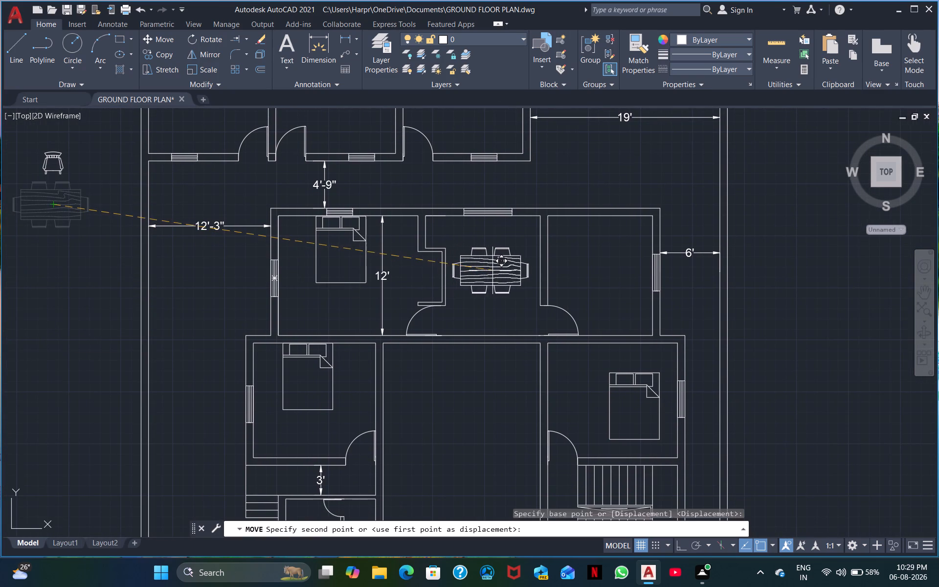
{"action": "left_click", "coordinate": [492, 270]}
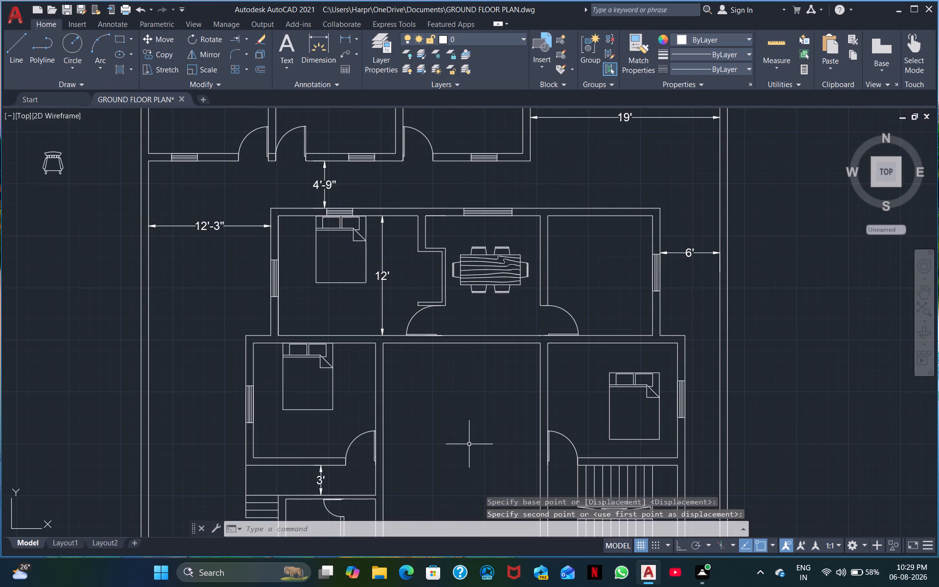
Move the two-seat sofa block from beside the plan into the large central room, just below its upper wall.
{"action": "middle_click_drag", "start_coordinate": [469, 444], "coordinate": [425, 373]}
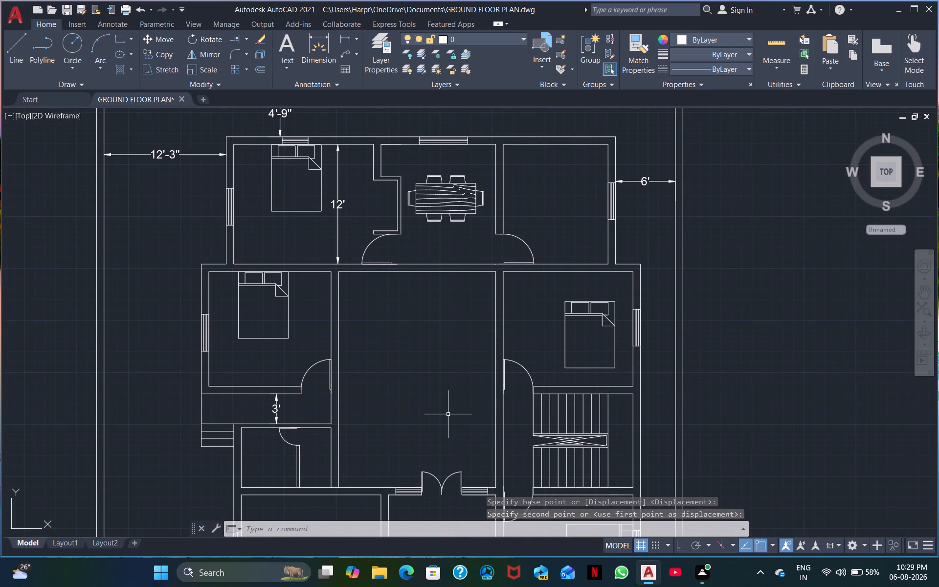
{"action": "middle_click_drag", "start_coordinate": [452, 406], "coordinate": [422, 334]}
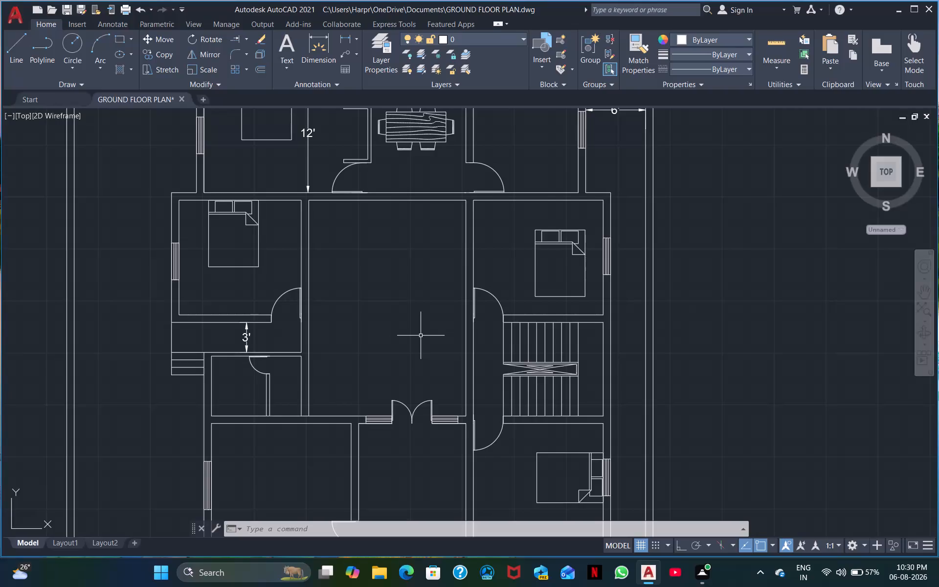
{"action": "middle_click_drag", "start_coordinate": [421, 336], "coordinate": [416, 382]}
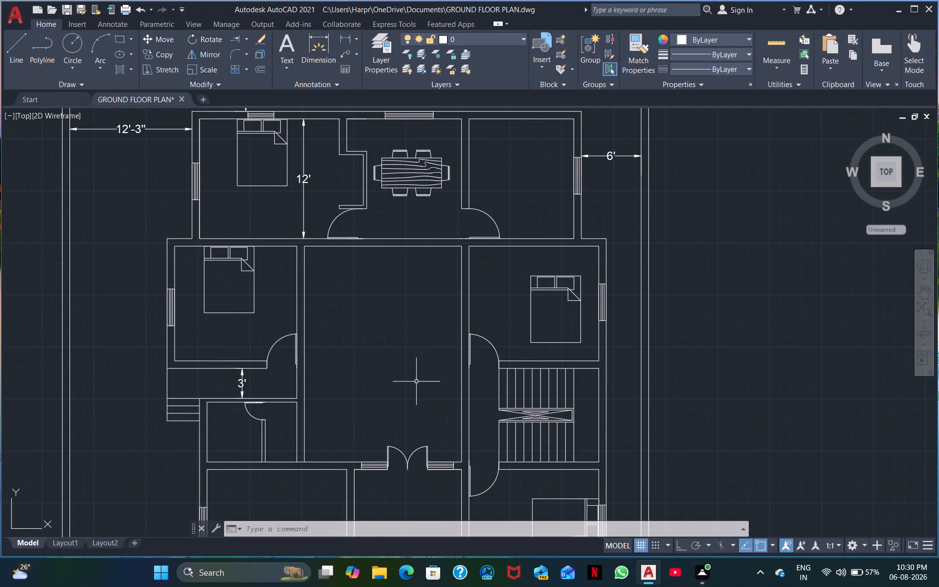
{"action": "scroll", "coordinate": [417, 381], "scroll_direction": "down", "scroll_amount": 1}
{"action": "middle_click_drag", "start_coordinate": [417, 381], "coordinate": [417, 374]}
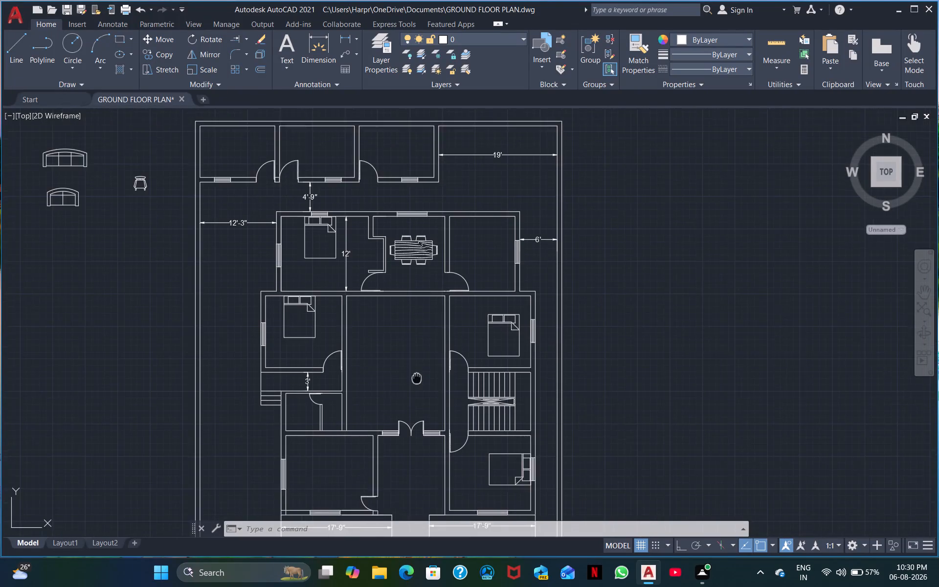
{"action": "middle_click_drag", "start_coordinate": [417, 374], "coordinate": [430, 300]}
{"action": "middle_click_drag", "start_coordinate": [214, 288], "coordinate": [298, 358]}
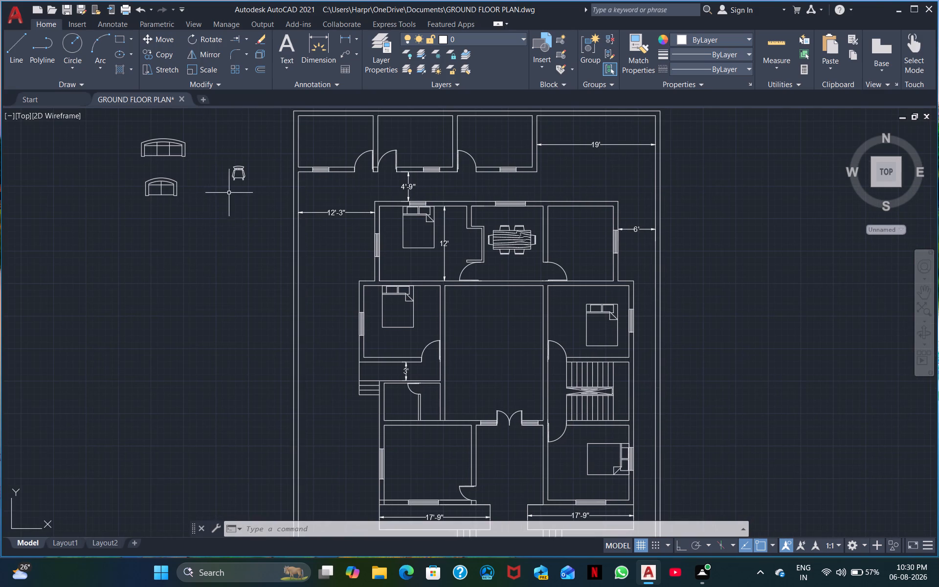
{"action": "left_click", "coordinate": [184, 206]}
{"action": "left_click", "coordinate": [113, 176]}
{"action": "right_click", "coordinate": [113, 176]}
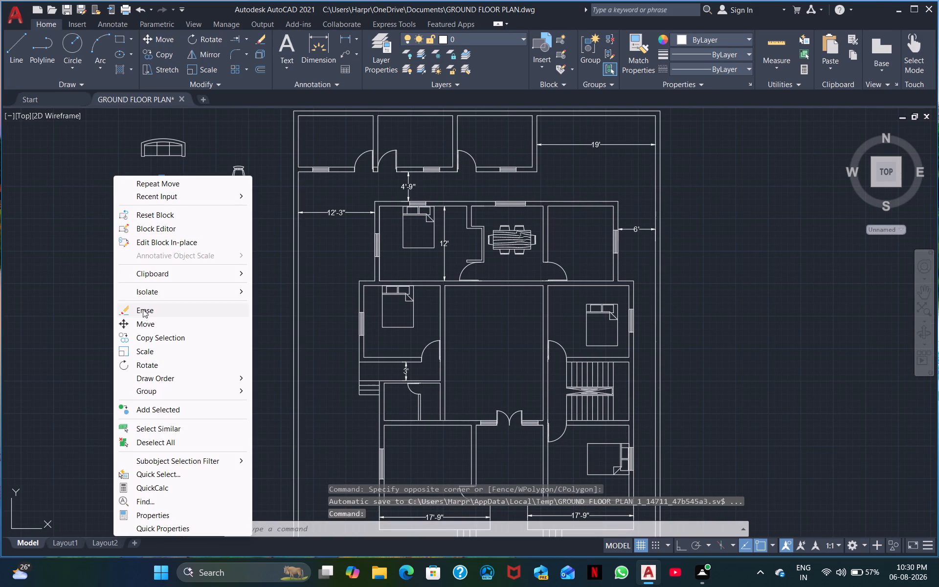
{"action": "left_click", "coordinate": [149, 322]}
{"action": "left_click", "coordinate": [158, 180]}
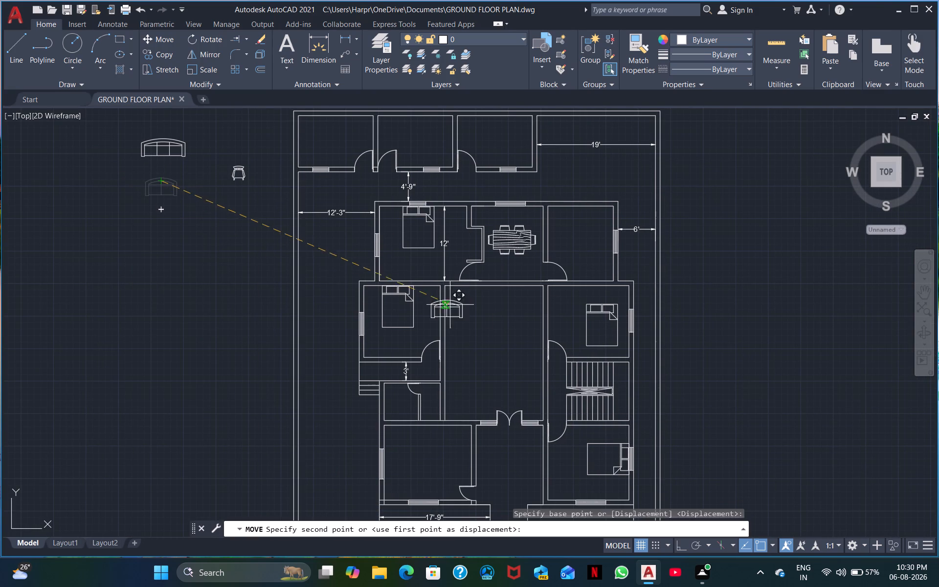
{"action": "left_click", "coordinate": [489, 297]}
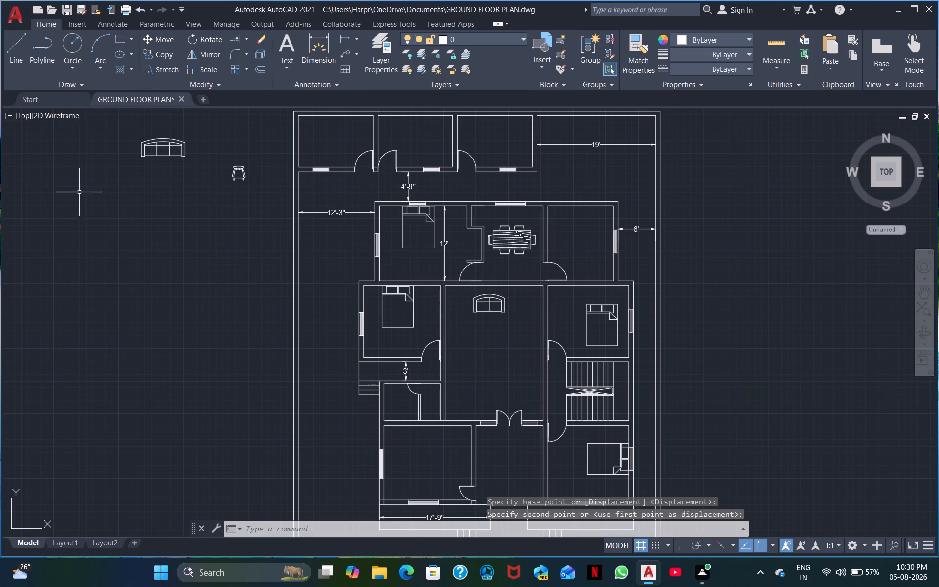
Move the three-seat sofa block from beside the plan into the large central room, below the two-seat sofa.
{"action": "left_click_drag", "start_coordinate": [182, 170], "coordinate": [133, 145]}
{"action": "left_click", "coordinate": [126, 139]}
{"action": "left_click", "coordinate": [120, 132]}
{"action": "right_click", "coordinate": [157, 153]}
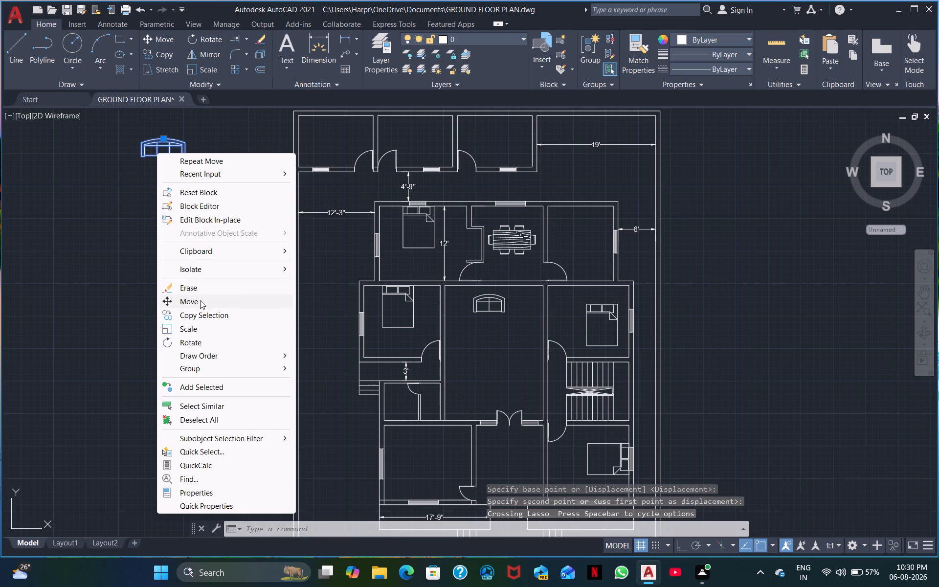
{"action": "left_click", "coordinate": [200, 300]}
{"action": "left_click", "coordinate": [169, 152]}
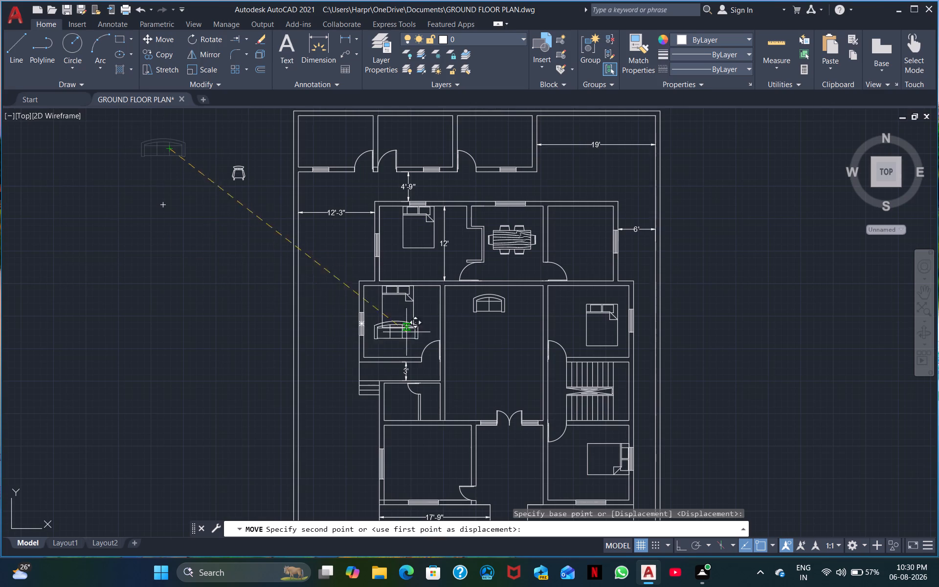
{"action": "double_click", "coordinate": [479, 343]}
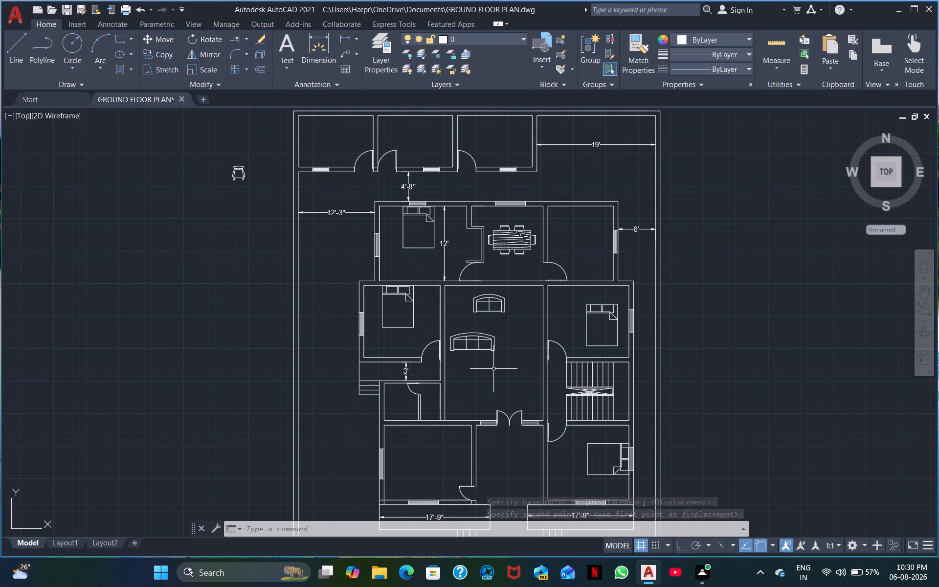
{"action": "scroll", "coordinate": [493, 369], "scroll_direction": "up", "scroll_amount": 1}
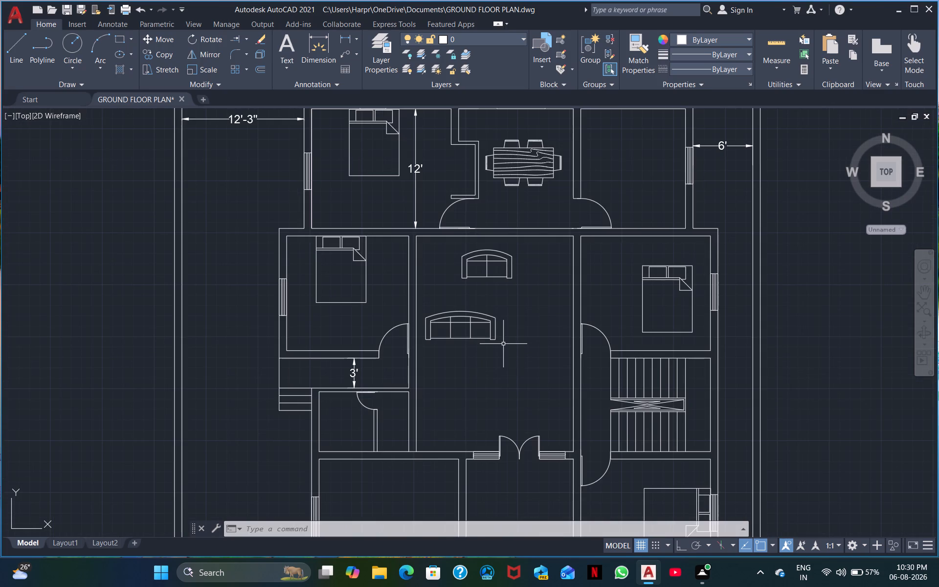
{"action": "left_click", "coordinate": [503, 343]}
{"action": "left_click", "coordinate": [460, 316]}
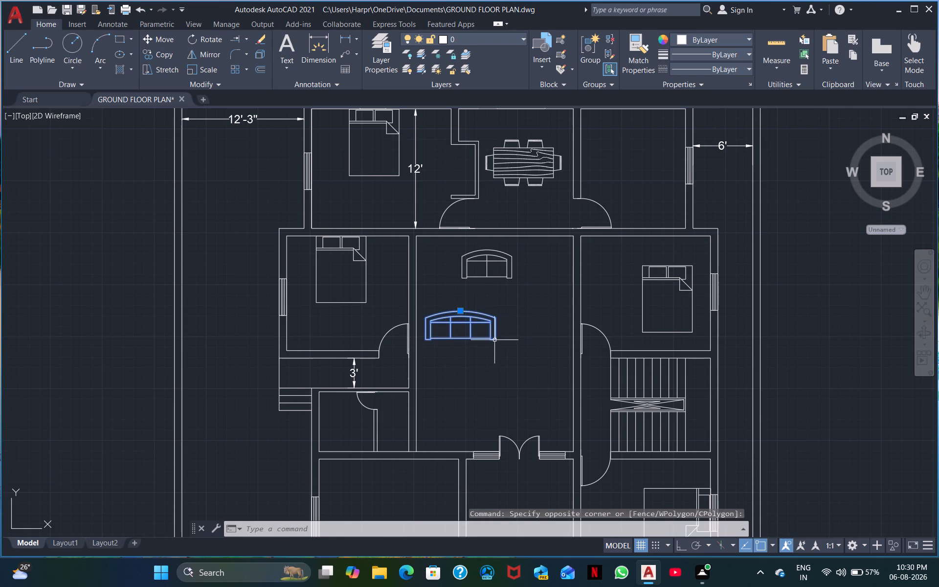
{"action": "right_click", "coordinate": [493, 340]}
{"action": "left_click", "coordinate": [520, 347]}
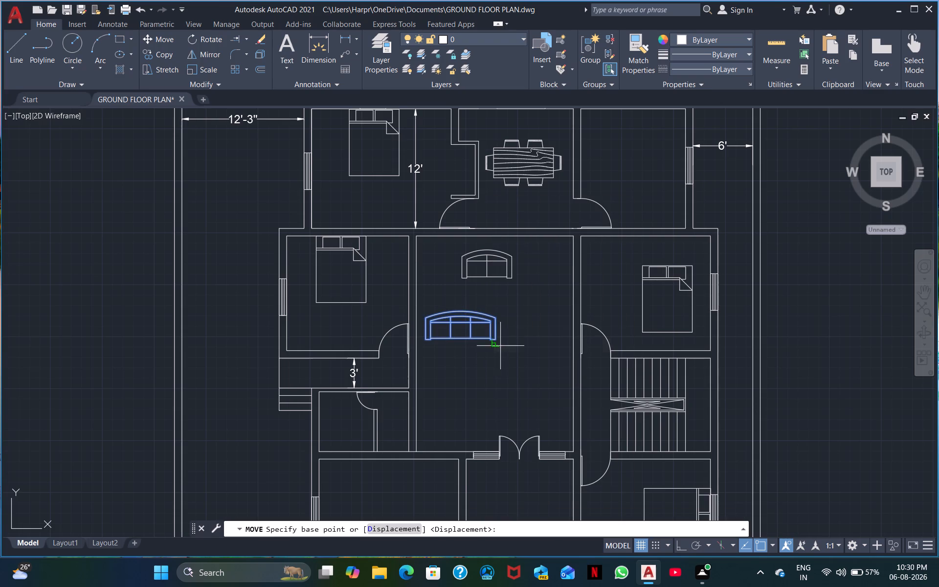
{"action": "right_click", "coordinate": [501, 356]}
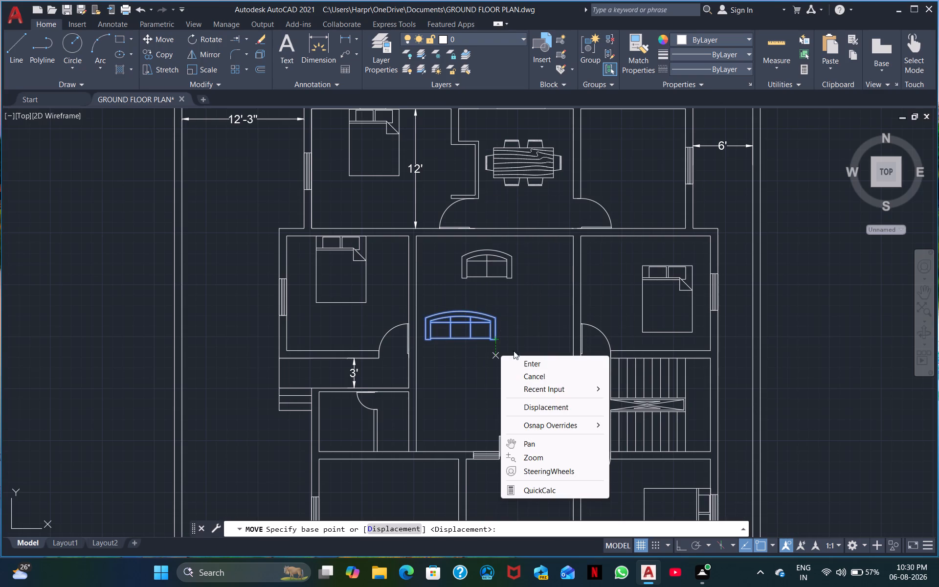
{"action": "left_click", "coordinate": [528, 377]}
Rotate the three-seat sofa a quarter turn counterclockwise about its lower-right corner so its back faces the central room's left wall.
{"action": "left_click_drag", "start_coordinate": [493, 345], "coordinate": [457, 320]}
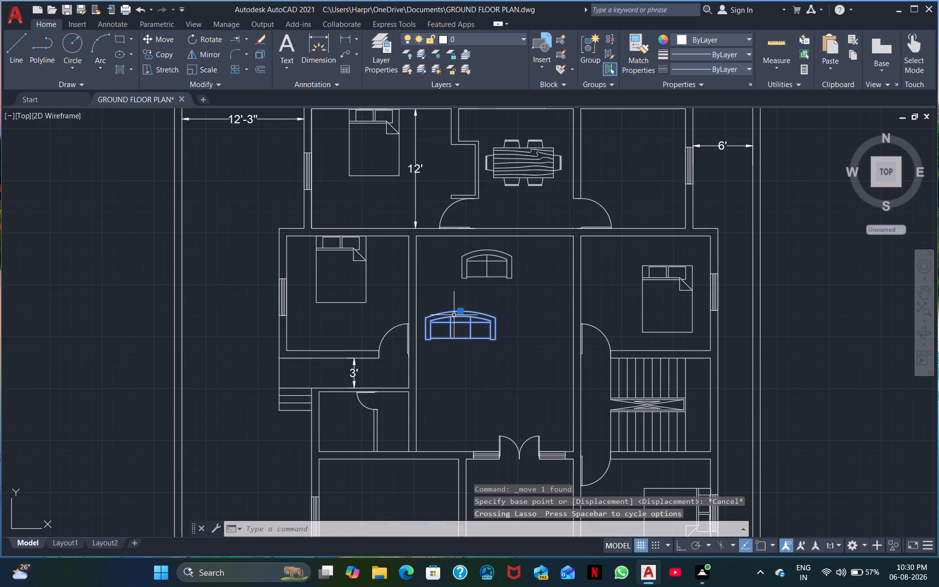
{"action": "right_click", "coordinate": [452, 308]}
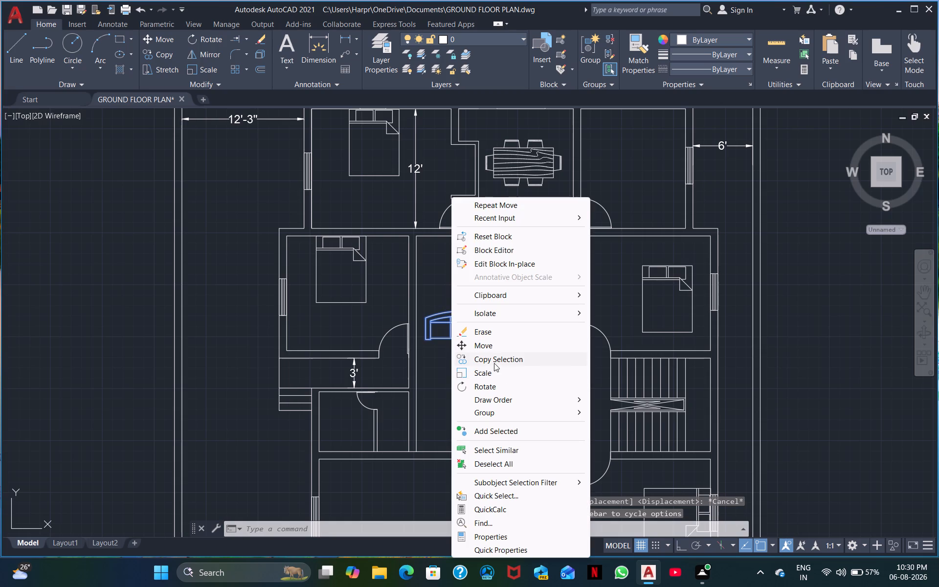
{"action": "left_click", "coordinate": [488, 386]}
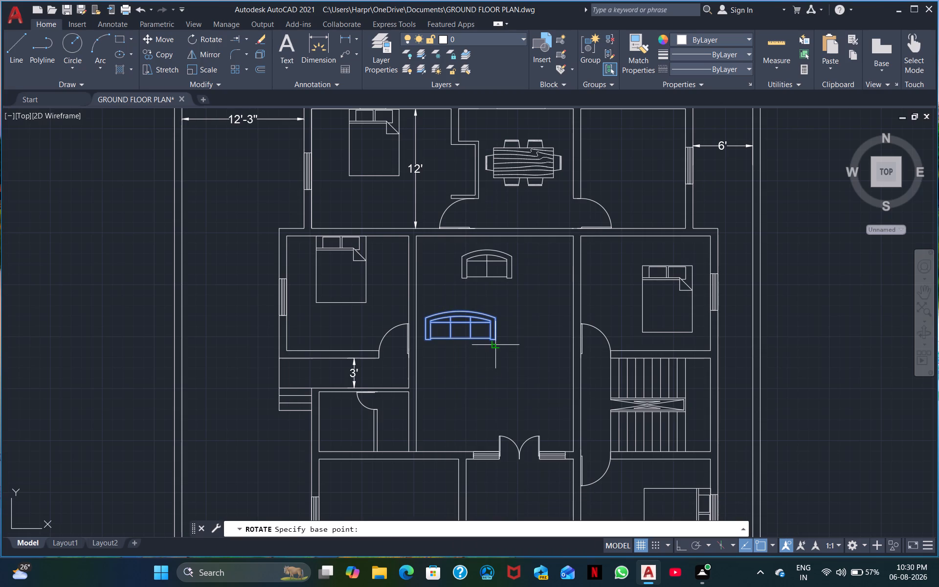
{"action": "left_click", "coordinate": [498, 340]}
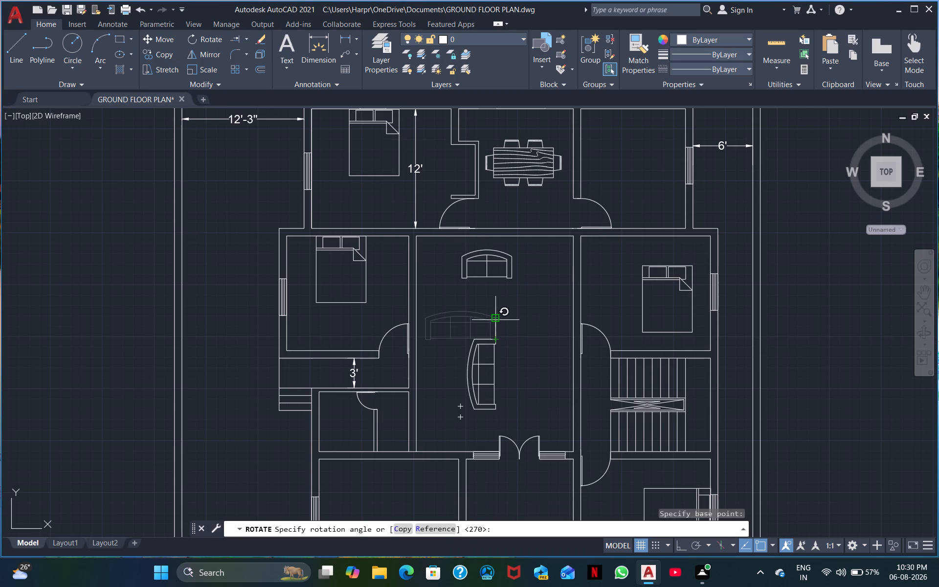
{"action": "double_click", "coordinate": [493, 322]}
{"action": "left_click_drag", "start_coordinate": [522, 286], "coordinate": [503, 290]}
{"action": "left_click", "coordinate": [491, 311]}
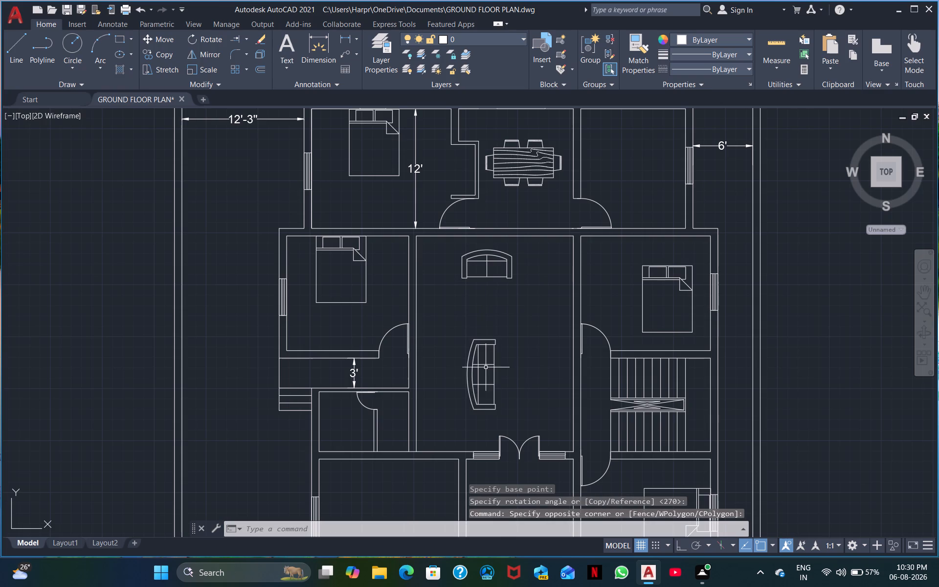
Move the rotated three-seat sofa up and left, beside the central room's left wall and just below the two-seat sofa.
{"action": "left_click", "coordinate": [488, 365]}
{"action": "right_click", "coordinate": [488, 365]}
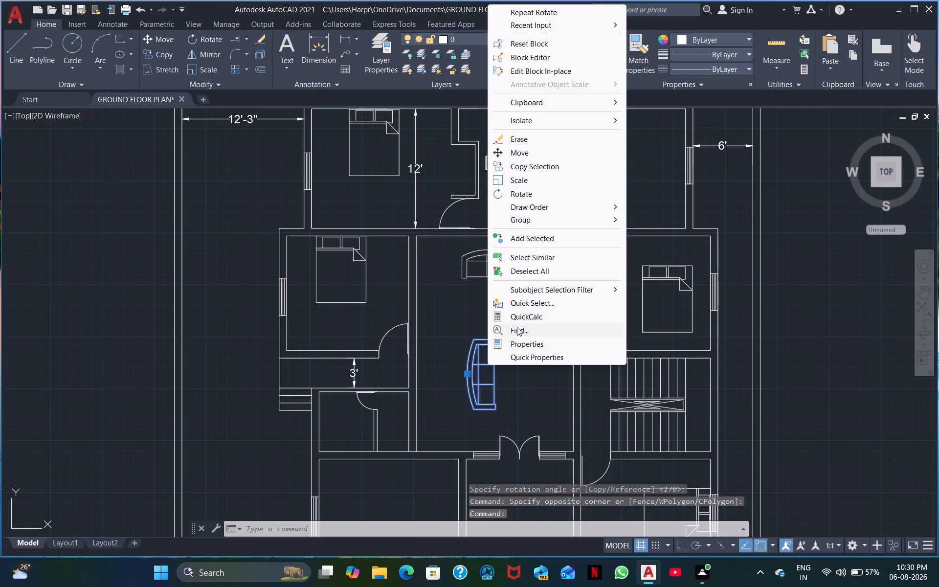
{"action": "left_click", "coordinate": [528, 153]}
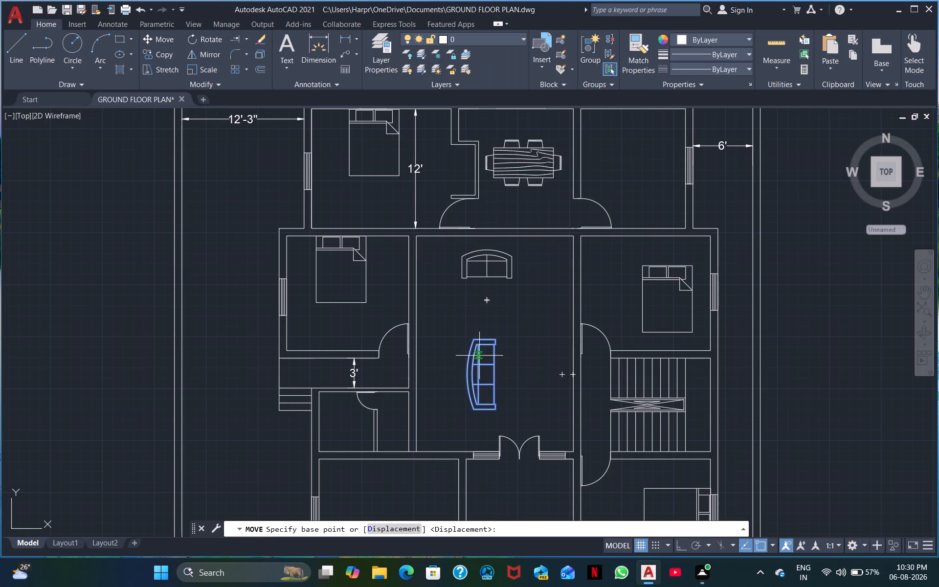
{"action": "double_click", "coordinate": [483, 365]}
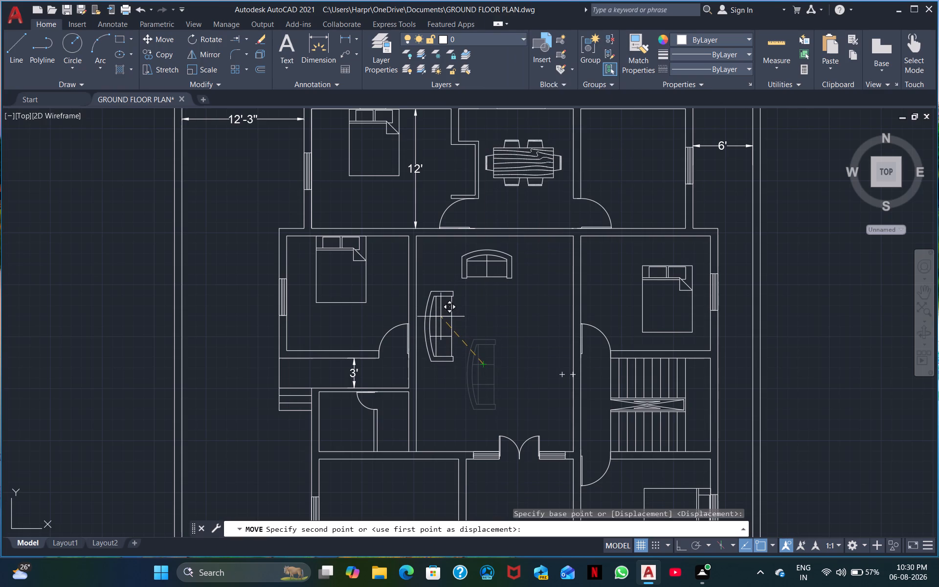
{"action": "left_click", "coordinate": [441, 315]}
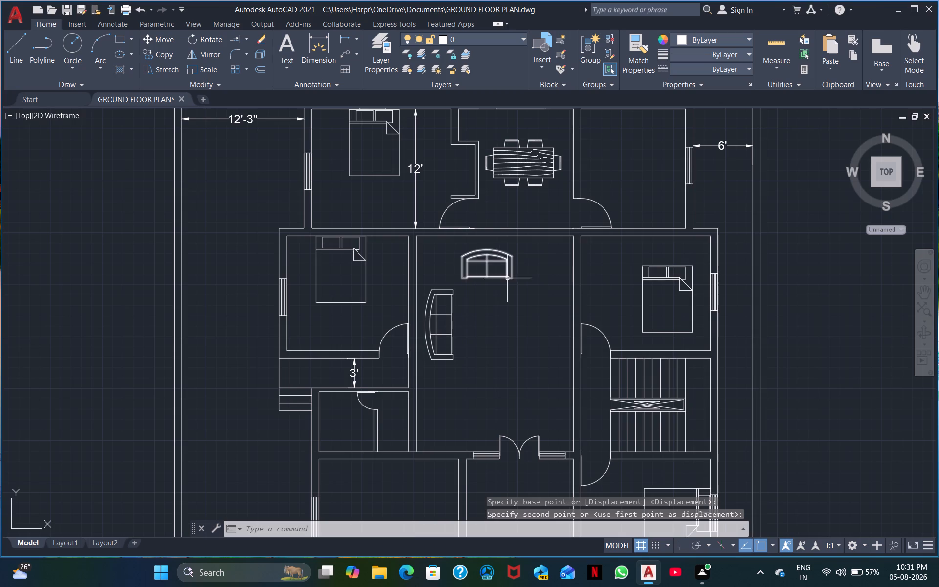
Move the two-seat sofa slightly down and left, closer to the upper end of the three-seat sofa.
{"action": "left_click", "coordinate": [508, 279]}
{"action": "right_click", "coordinate": [452, 269]}
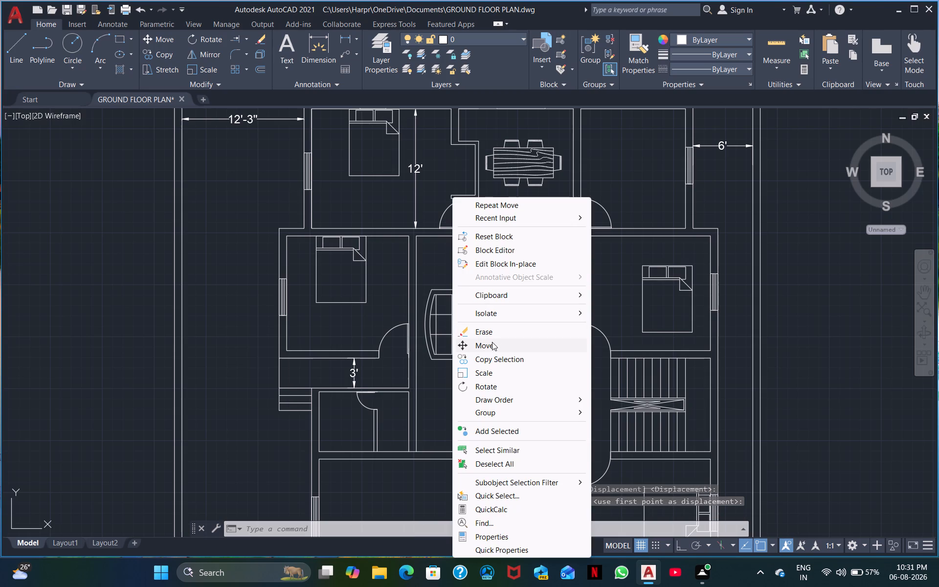
{"action": "left_click", "coordinate": [492, 343]}
{"action": "left_click", "coordinate": [490, 277]}
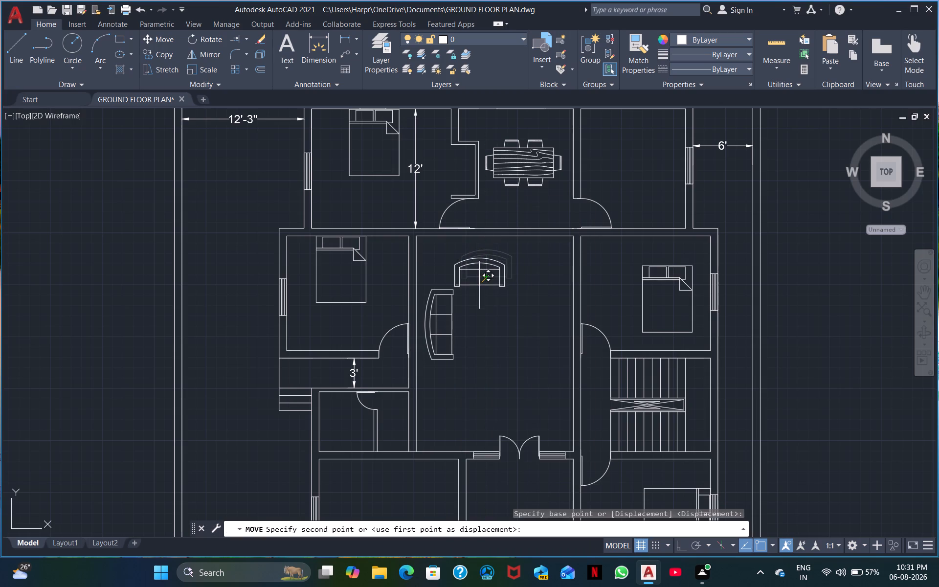
{"action": "left_click", "coordinate": [480, 285]}
Mirror the two-seat sofa across a horizontal line through its front edge with Ortho on, keeping the original.
{"action": "left_click", "coordinate": [511, 311]}
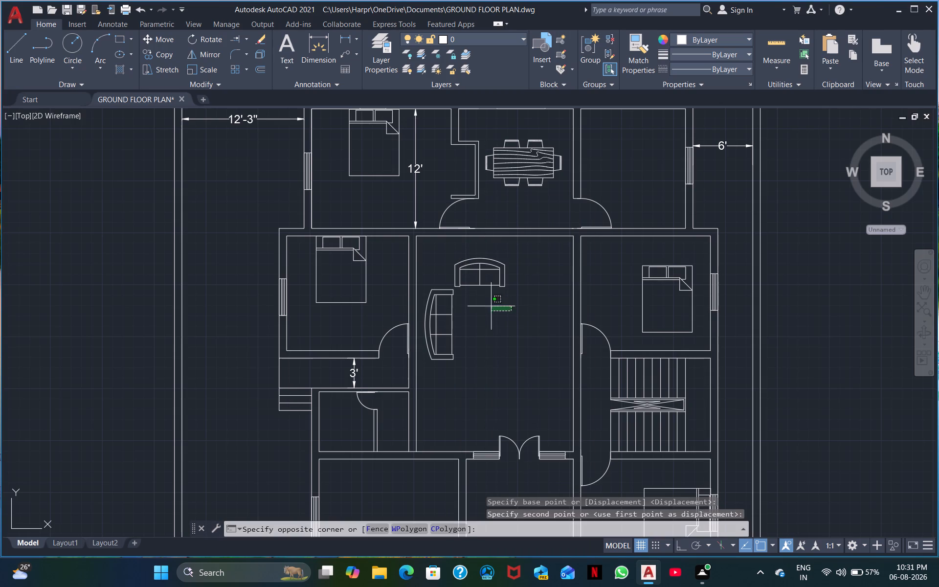
{"action": "left_click", "coordinate": [470, 262]}
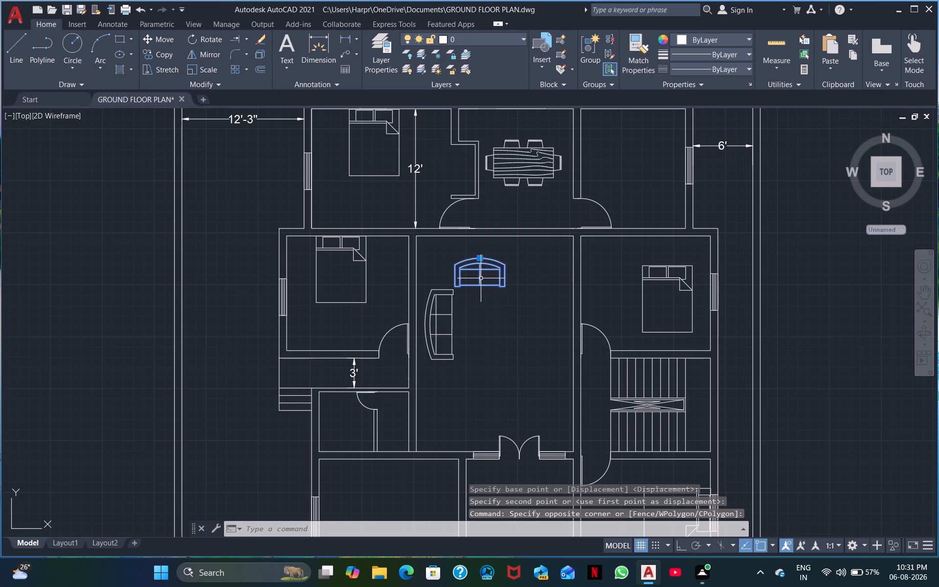
{"action": "right_click", "coordinate": [479, 280]}
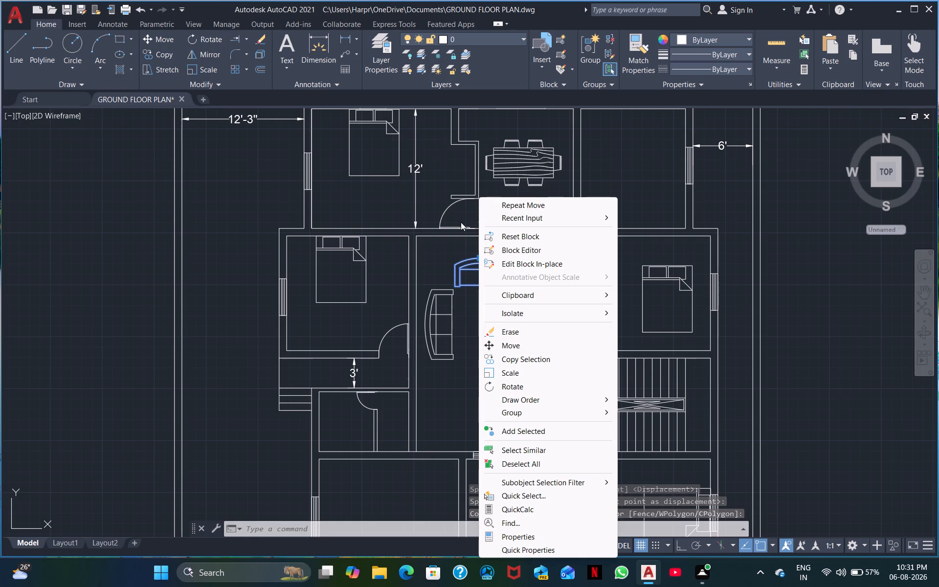
{"action": "left_click", "coordinate": [198, 53]}
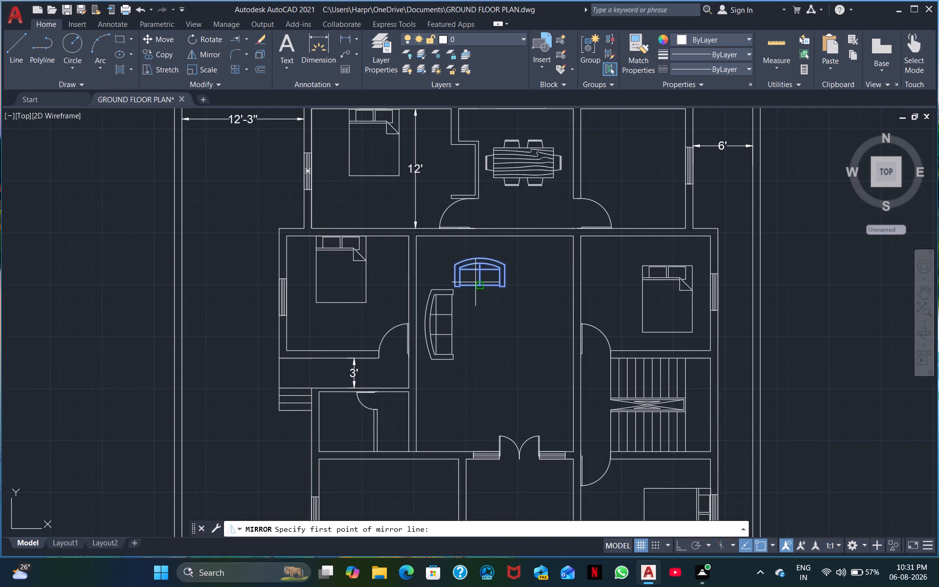
{"action": "left_click", "coordinate": [477, 284]}
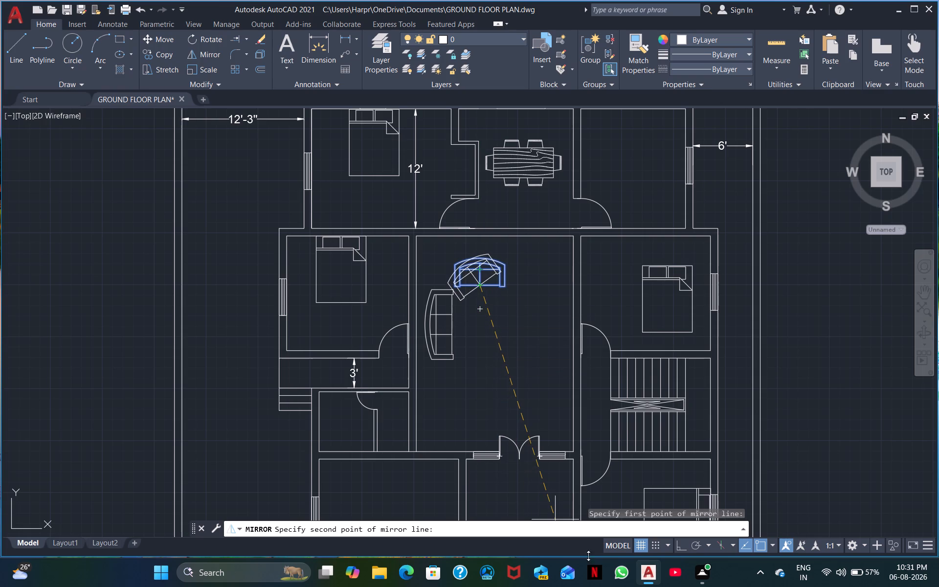
{"action": "left_click", "coordinate": [681, 550]}
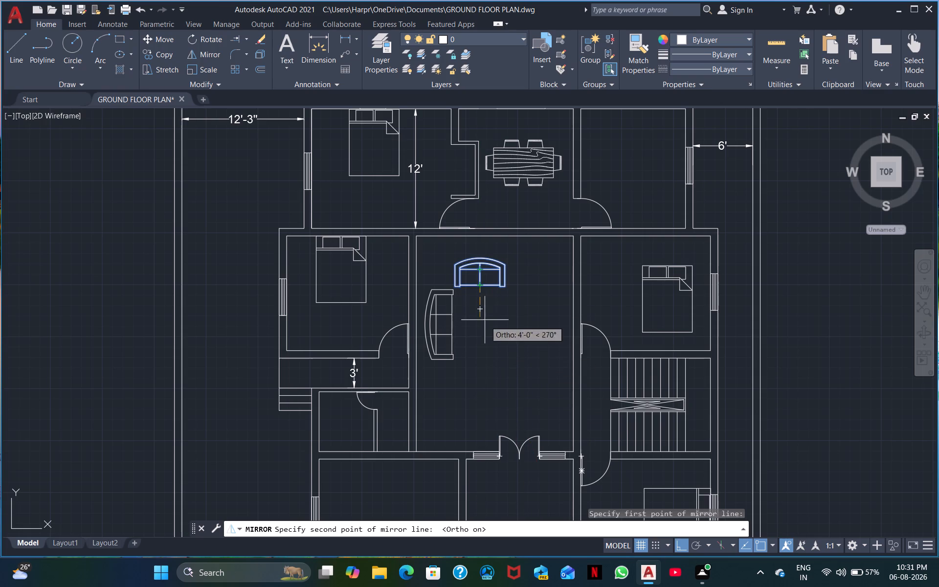
{"action": "left_click", "coordinate": [489, 279]}
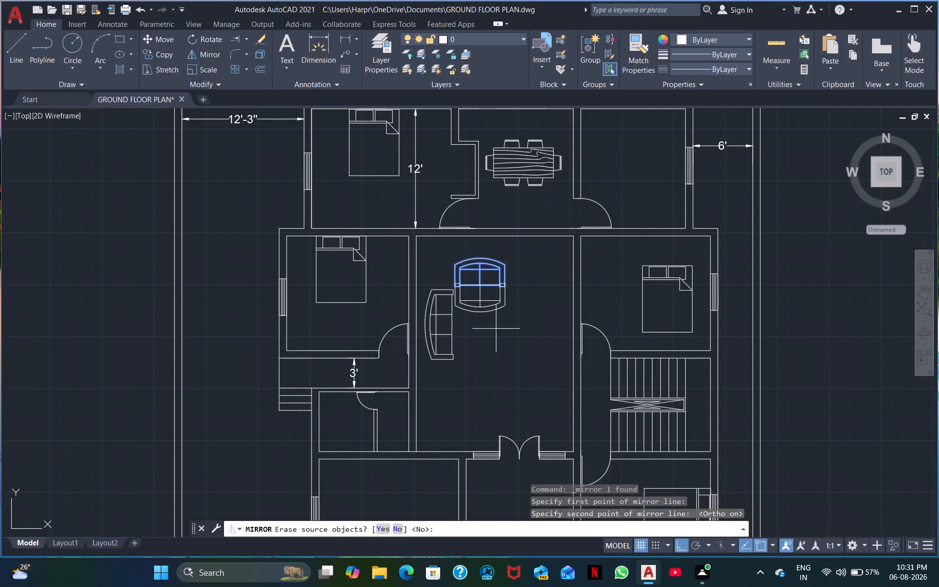
{"action": "left_click", "coordinate": [496, 329]}
{"action": "left_click_drag", "start_coordinate": [505, 321], "coordinate": [497, 326]}
{"action": "left_click", "coordinate": [522, 357]}
{"action": "key", "text": "Return"}
Move the mirrored two-seat sofa about 8'-7" straight down, past the lower end of the three-seat sofa.
{"action": "left_click", "coordinate": [492, 321]}
{"action": "left_click", "coordinate": [471, 304]}
{"action": "right_click", "coordinate": [470, 306]}
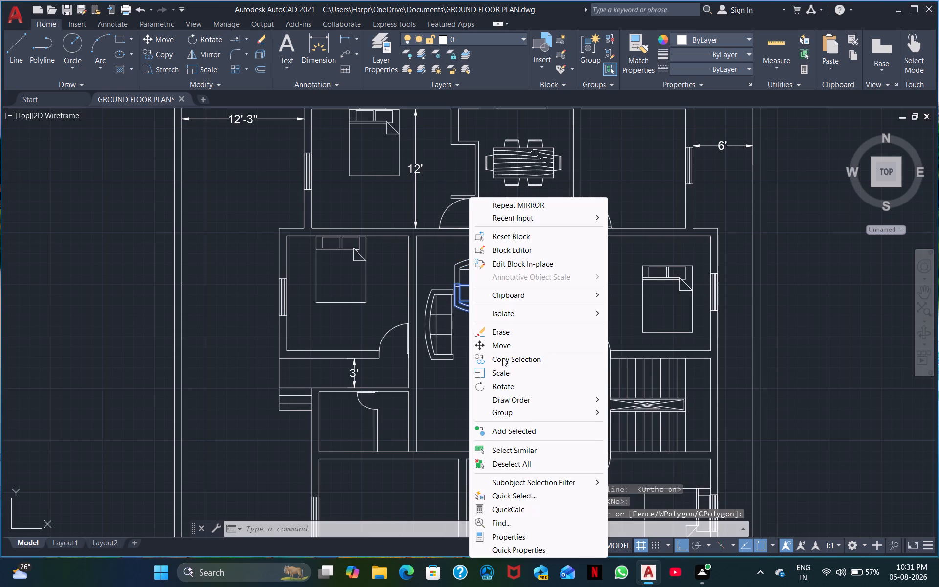
{"action": "left_click", "coordinate": [514, 346]}
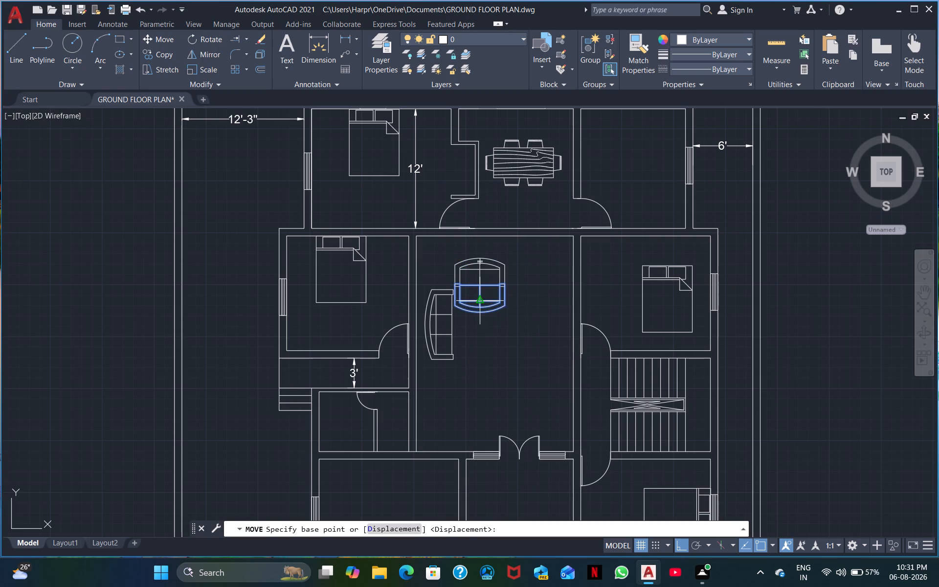
{"action": "left_click", "coordinate": [479, 297]}
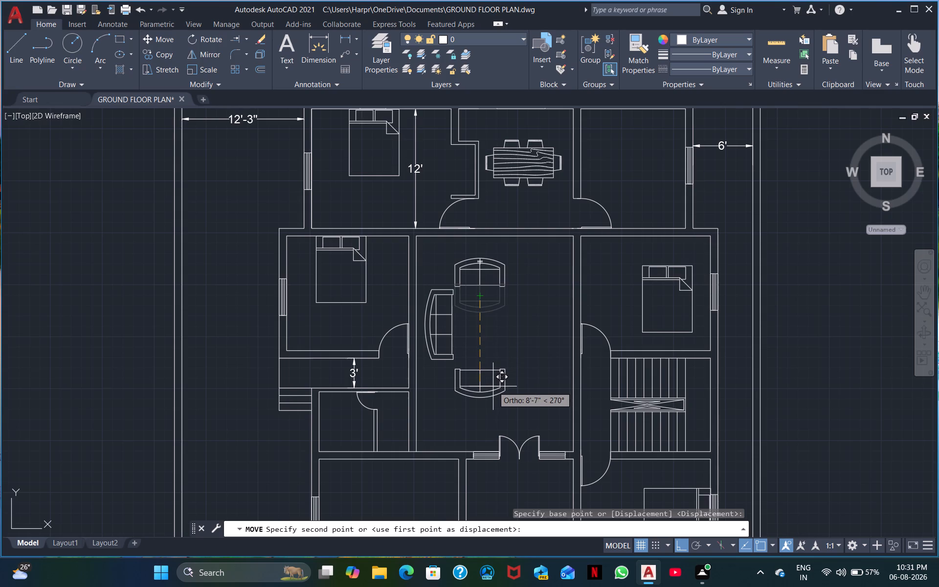
{"action": "left_click", "coordinate": [494, 385]}
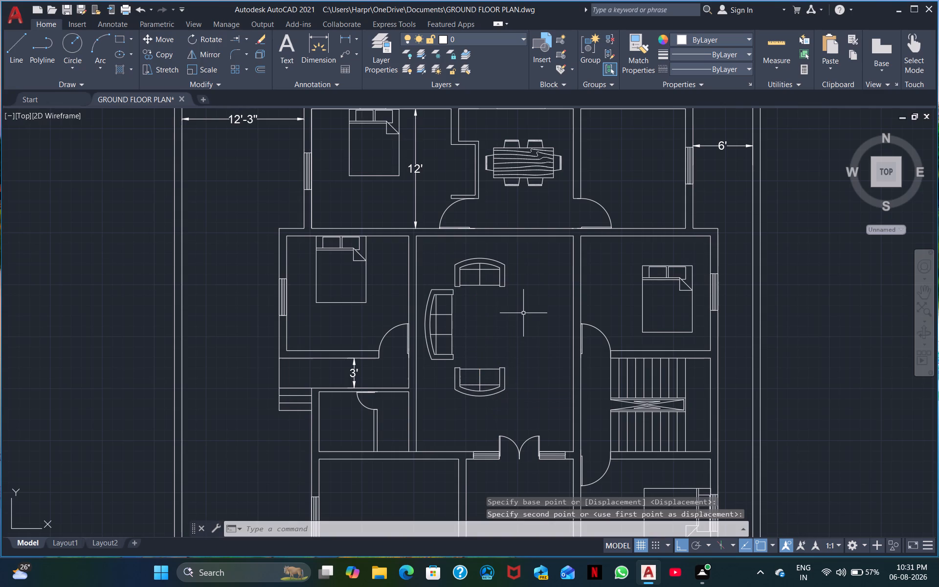
Draw an upright rectangle as a centre table between the two facing two-seat sofas, beside the three-seat sofa.
{"action": "middle_click_drag", "start_coordinate": [523, 313], "coordinate": [403, 279]}
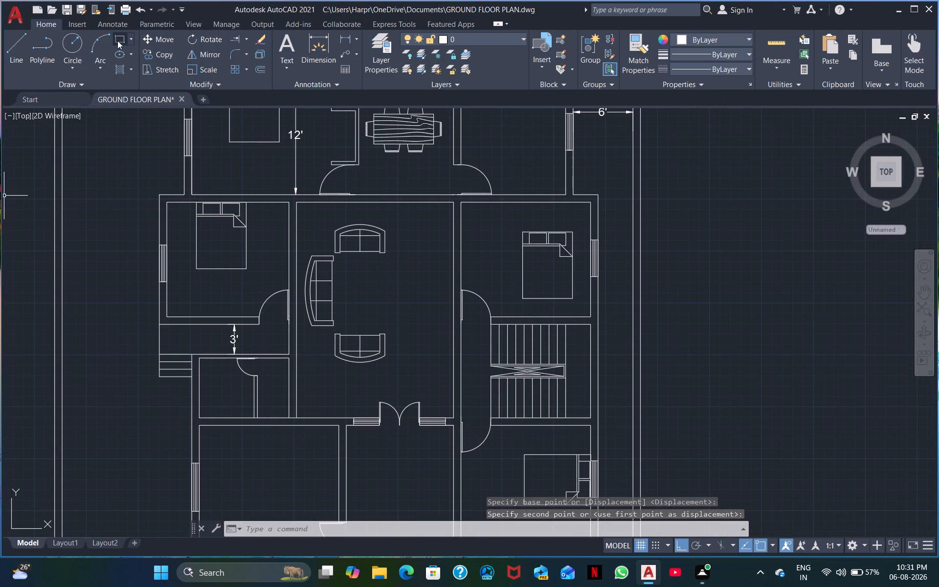
{"action": "left_click", "coordinate": [117, 41]}
{"action": "left_click", "coordinate": [345, 267]}
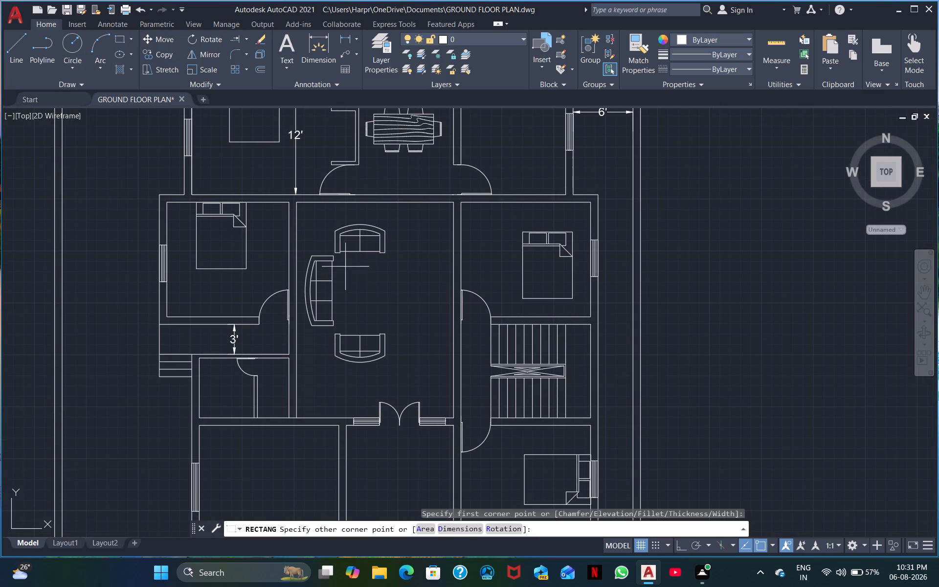
{"action": "left_click", "coordinate": [382, 325]}
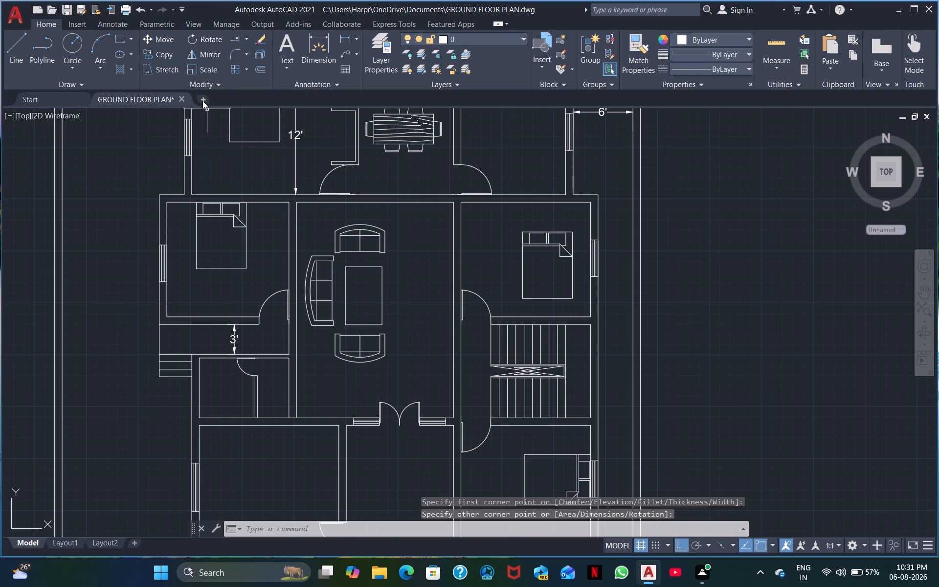
Draw a small circle as a side table in the upper-left corner of the central room, above the three-seat sofa.
{"action": "left_click", "coordinate": [65, 46]}
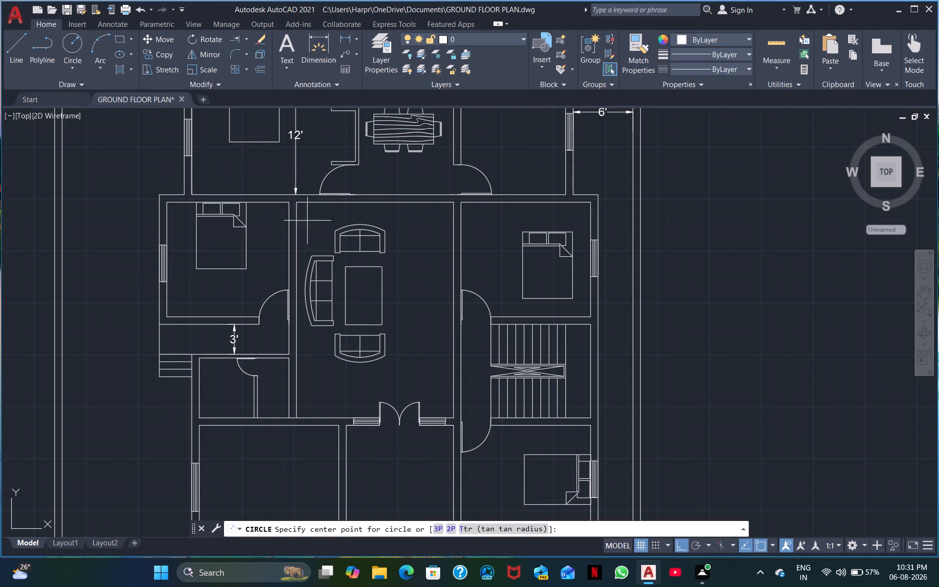
{"action": "left_click", "coordinate": [309, 215]}
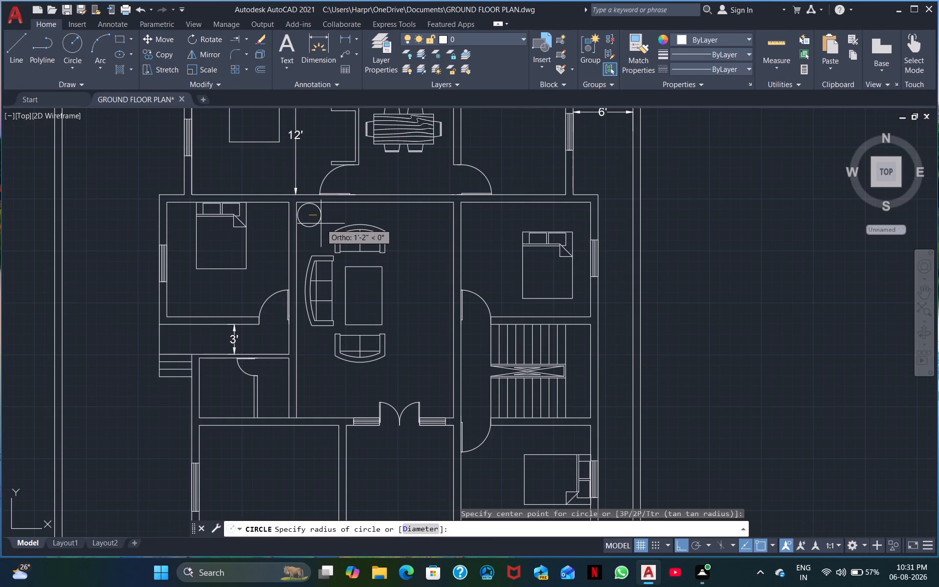
{"action": "left_click", "coordinate": [318, 222]}
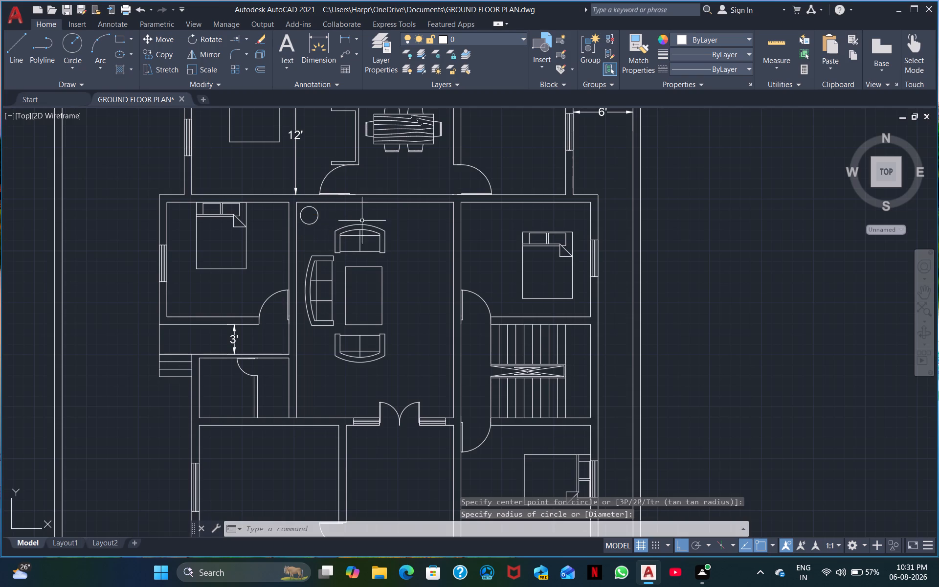
Copy the circle from its centre with Ortho off, placing one copy beside the lower two-seat sofa and one beside the upper two-seat sofa.
{"action": "middle_click_drag", "start_coordinate": [401, 298], "coordinate": [399, 244]}
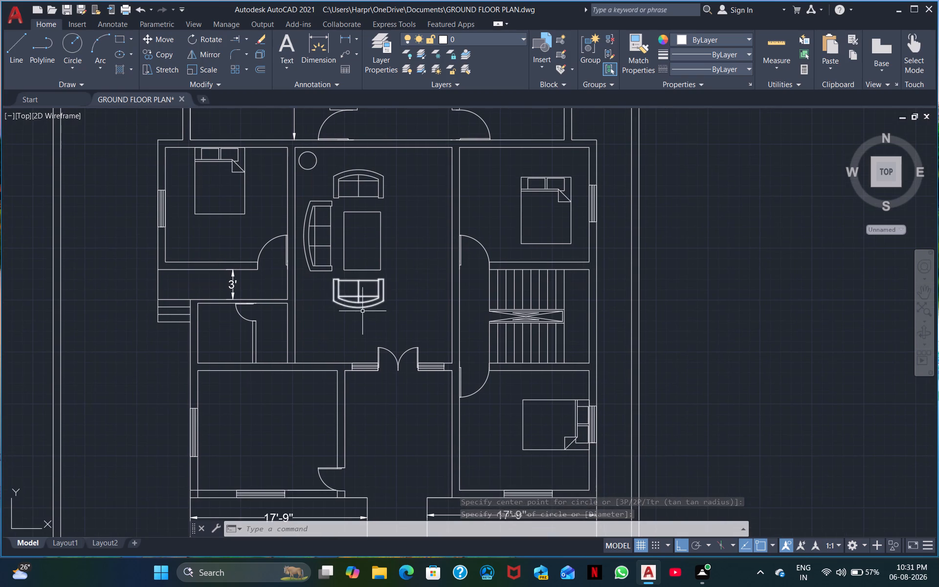
{"action": "left_click", "coordinate": [314, 175]}
{"action": "left_click", "coordinate": [303, 166]}
{"action": "right_click", "coordinate": [306, 165]}
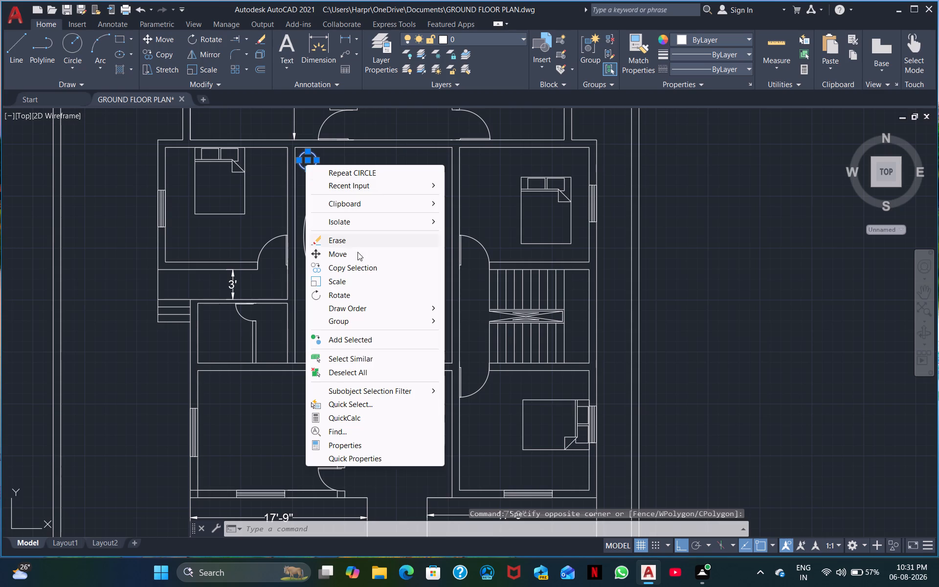
{"action": "left_click", "coordinate": [340, 270]}
{"action": "left_click", "coordinate": [308, 161]}
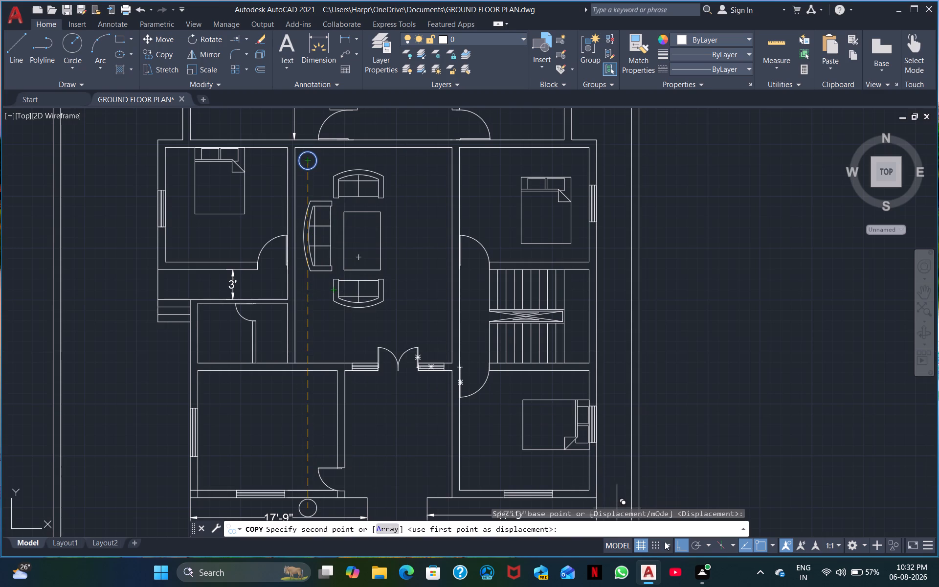
{"action": "left_click", "coordinate": [684, 549]}
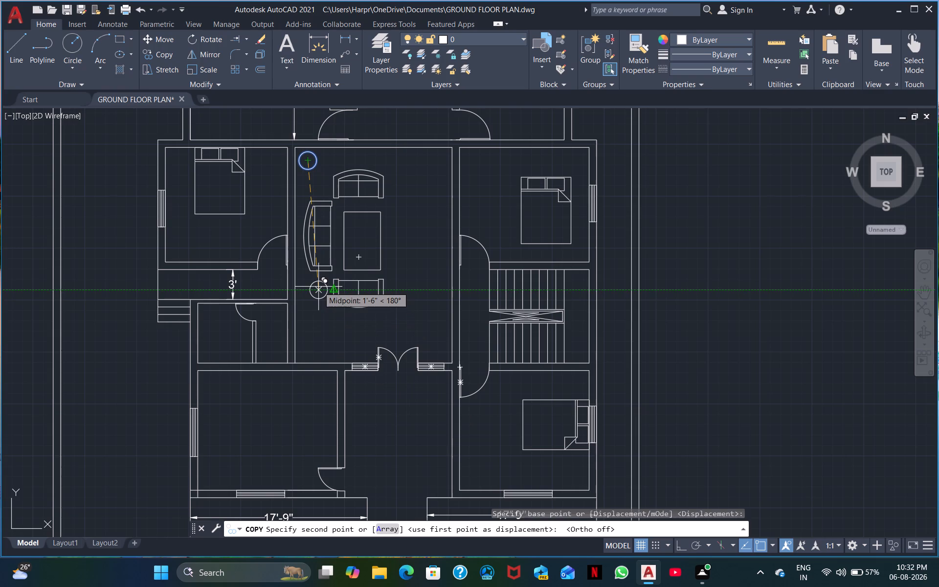
{"action": "left_click", "coordinate": [318, 287]}
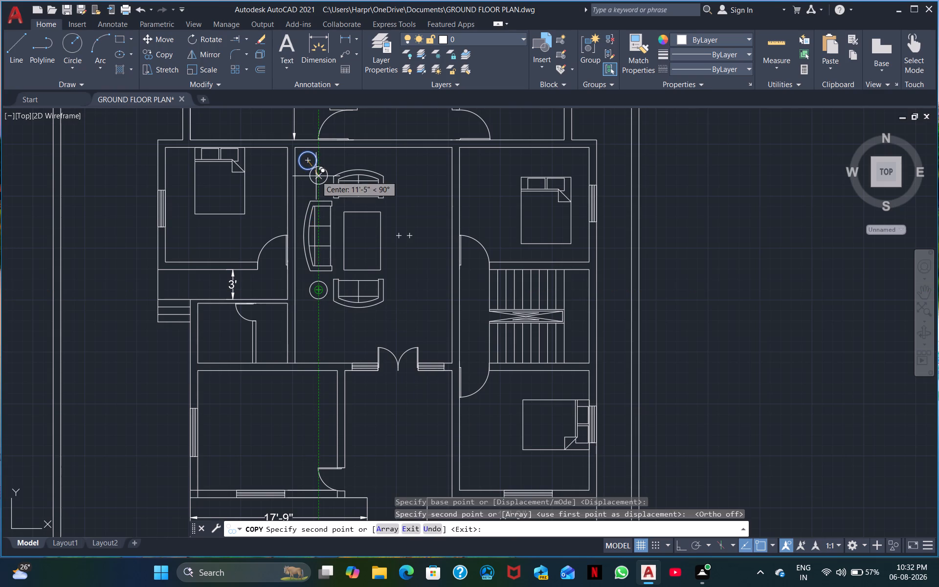
{"action": "left_click", "coordinate": [315, 186]}
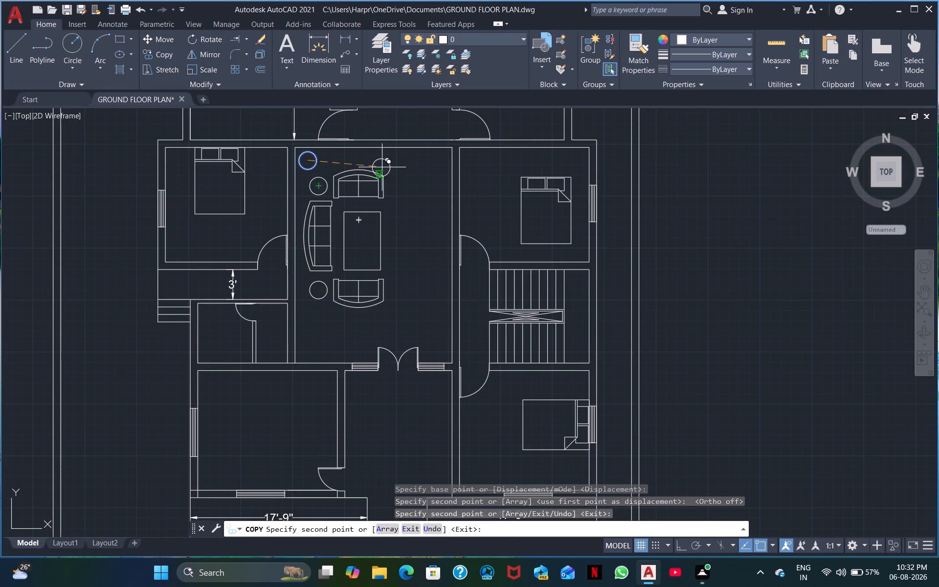
{"action": "right_click", "coordinate": [394, 159]}
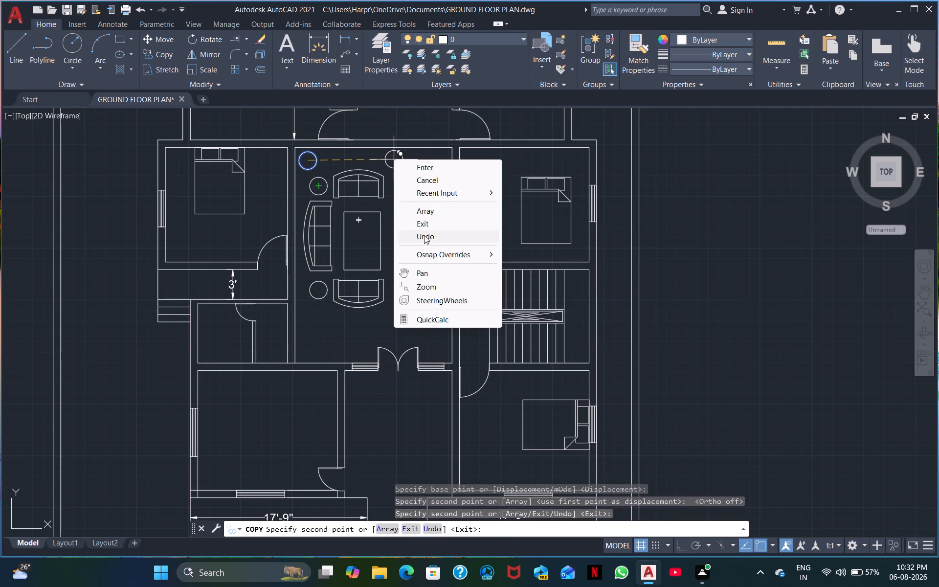
{"action": "left_click", "coordinate": [422, 224]}
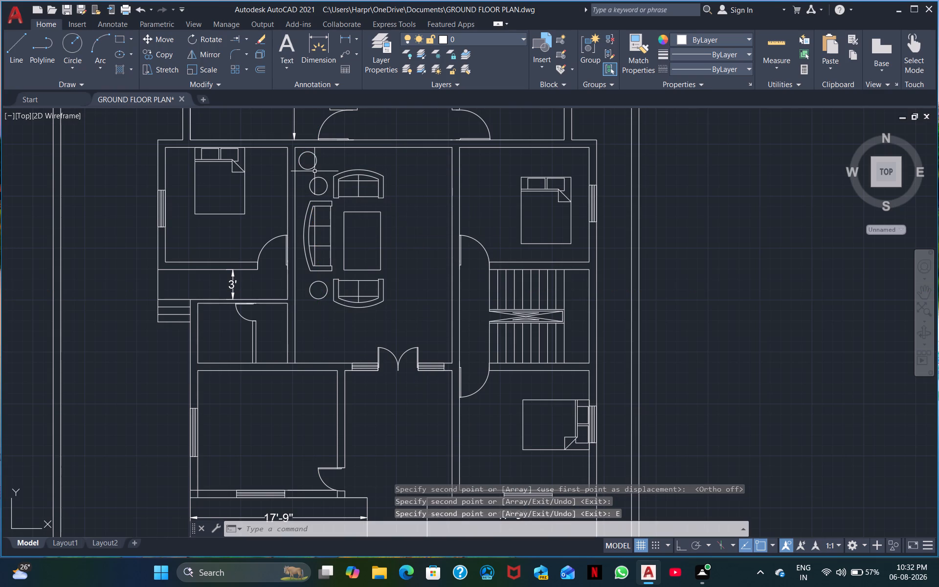
Erase the original circle in the upper-left corner of the central room.
{"action": "left_click", "coordinate": [313, 169]}
{"action": "right_click", "coordinate": [313, 169]}
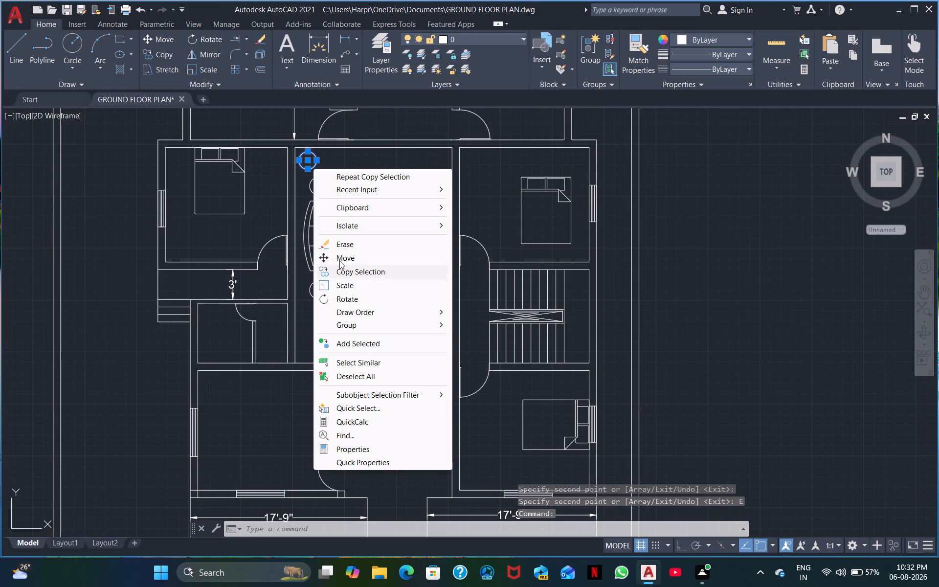
{"action": "left_click", "coordinate": [343, 245]}
{"action": "middle_click_drag", "start_coordinate": [402, 210], "coordinate": [385, 218]}
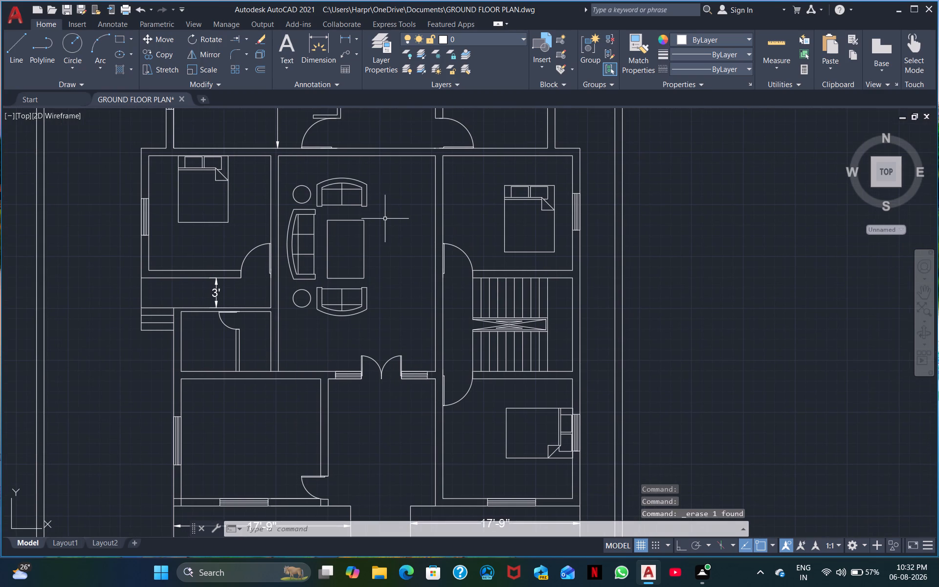
{"action": "middle_click_drag", "start_coordinate": [385, 219], "coordinate": [358, 223]}
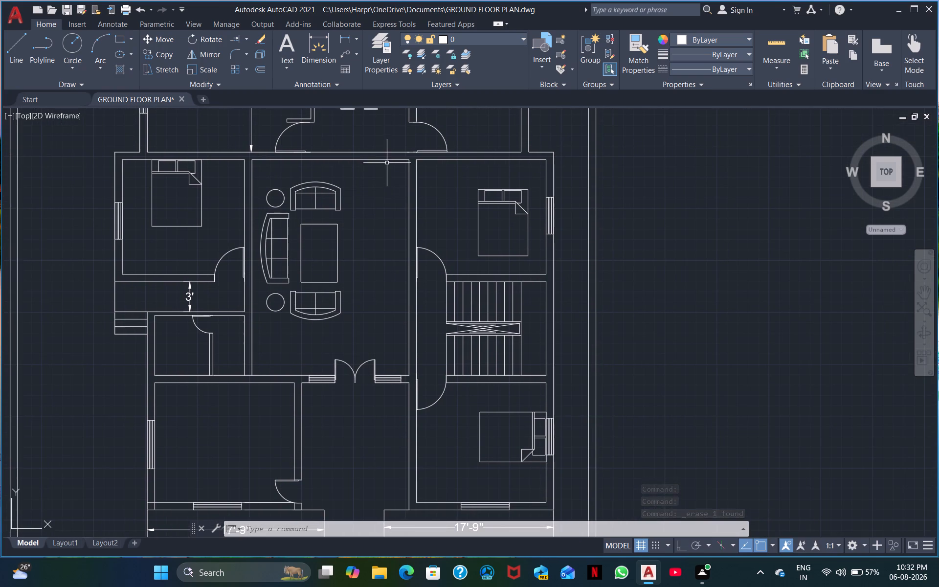
Draw a narrow upright rectangle against the central room's right wall, facing the sofa set.
{"action": "left_click", "coordinate": [117, 39]}
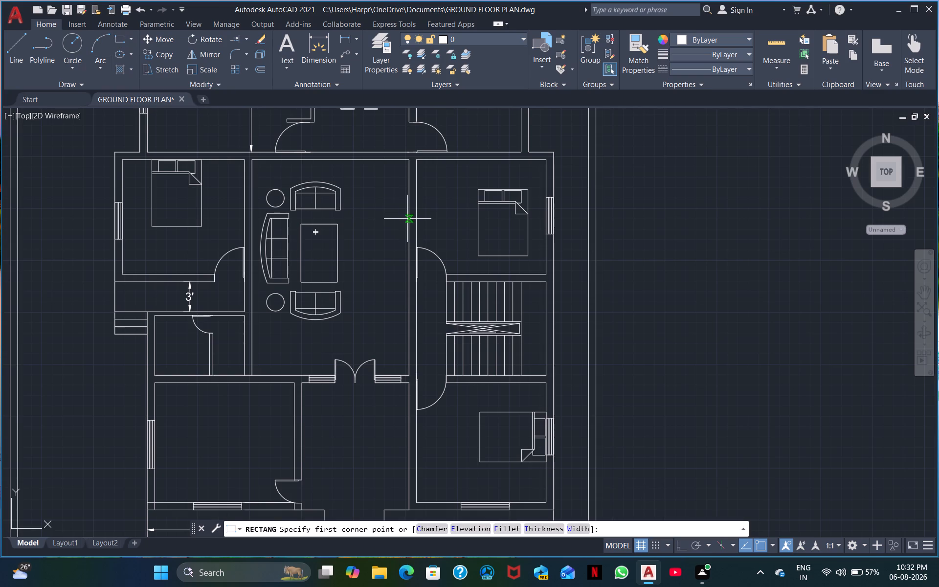
{"action": "left_click", "coordinate": [408, 186]}
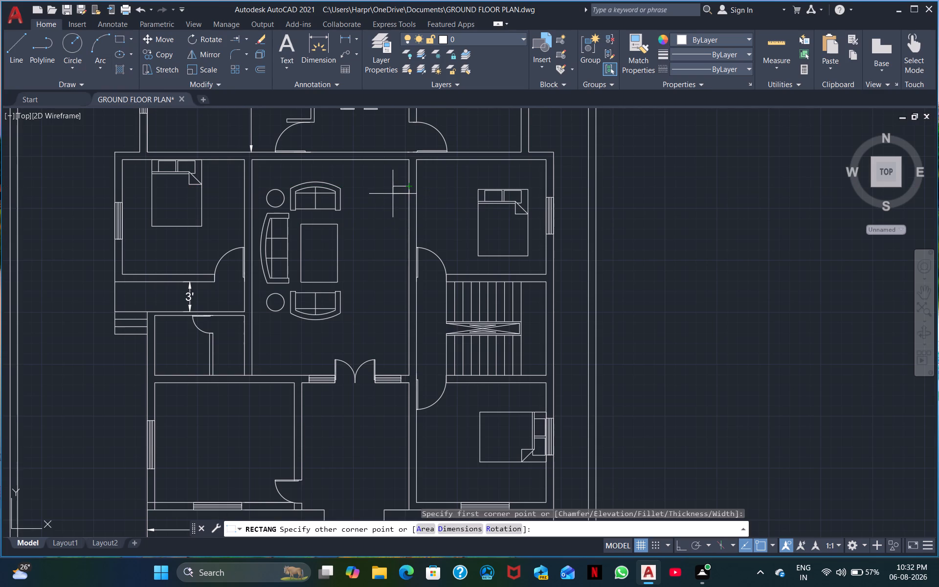
{"action": "left_click", "coordinate": [397, 243]}
{"action": "left_click", "coordinate": [404, 198]}
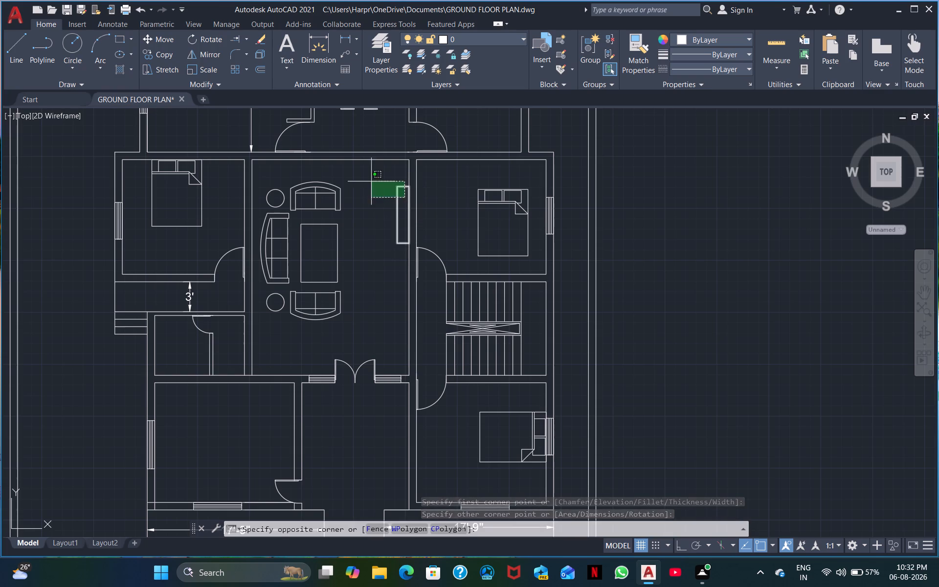
{"action": "key", "text": "Escape"}
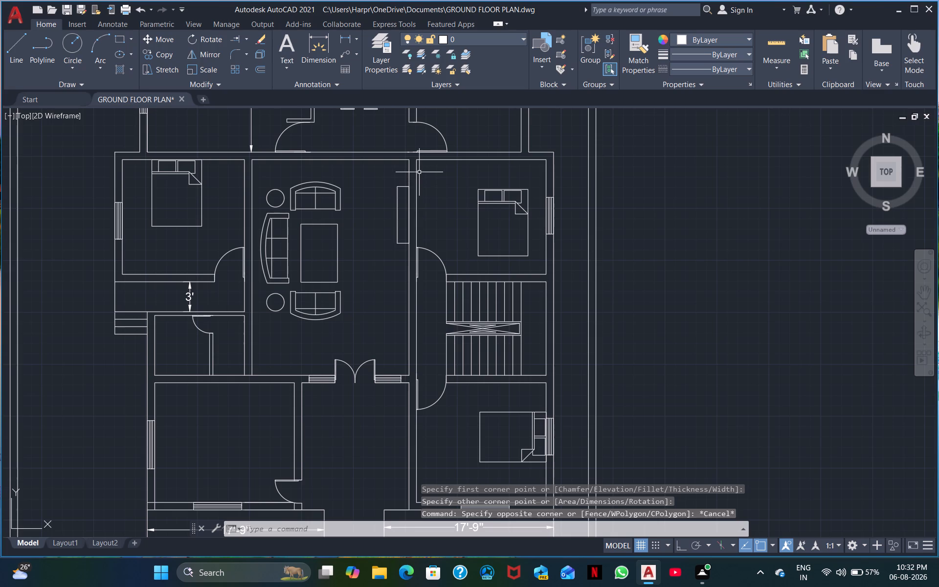
Draw a narrow upright rectangle against the left wall of the bedroom above the stairs, with a very thin upright rectangle inside it.
{"action": "key", "text": "space"}
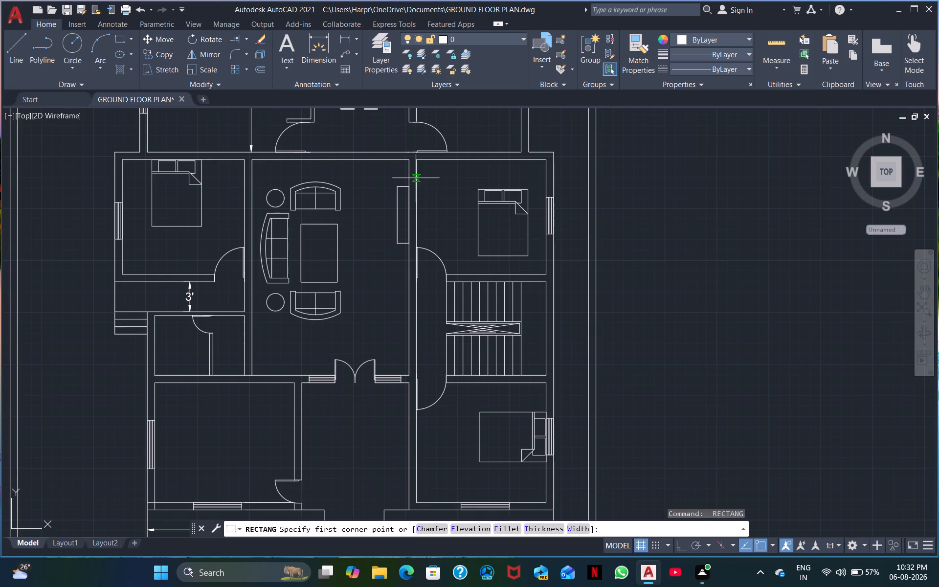
{"action": "left_click", "coordinate": [418, 177]}
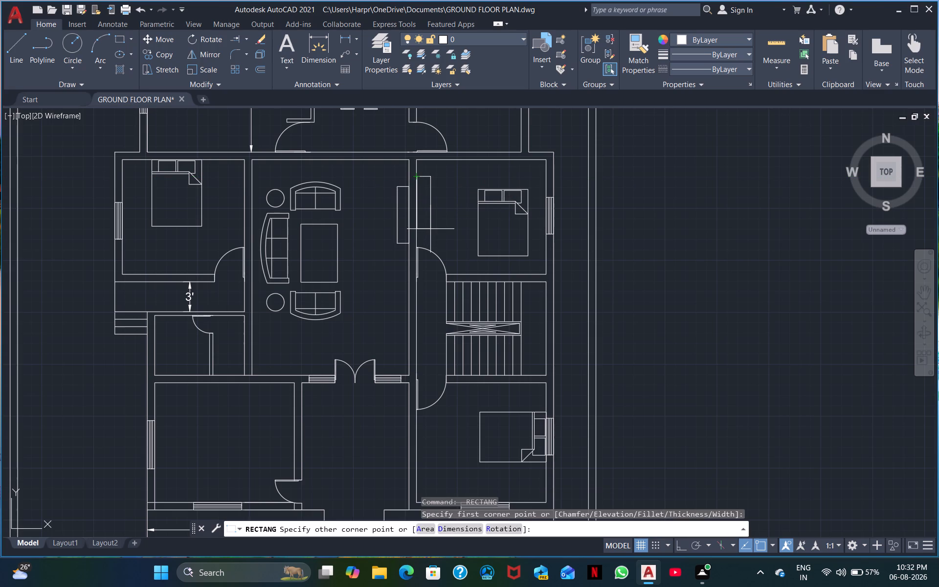
{"action": "left_click", "coordinate": [430, 229]}
{"action": "key", "text": "space"}
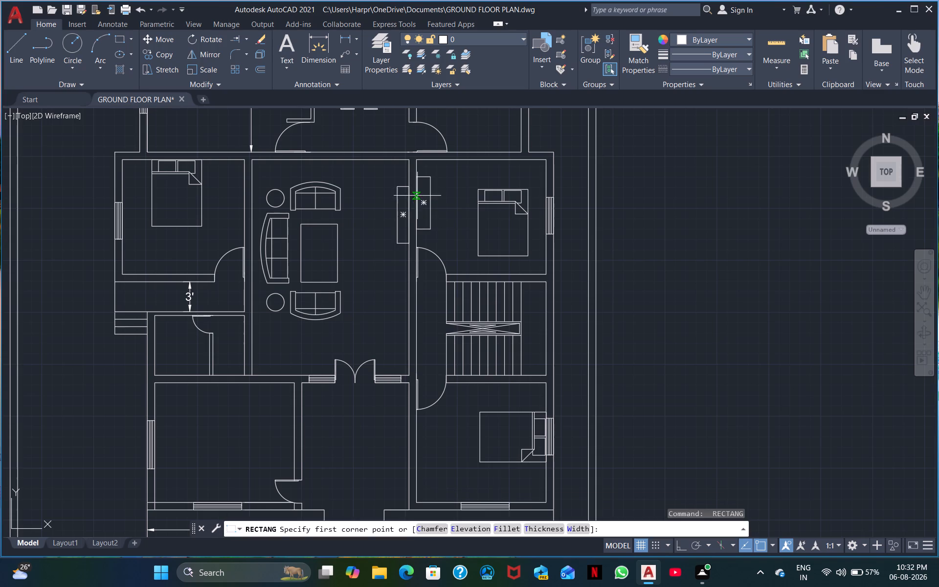
{"action": "left_click", "coordinate": [423, 186]}
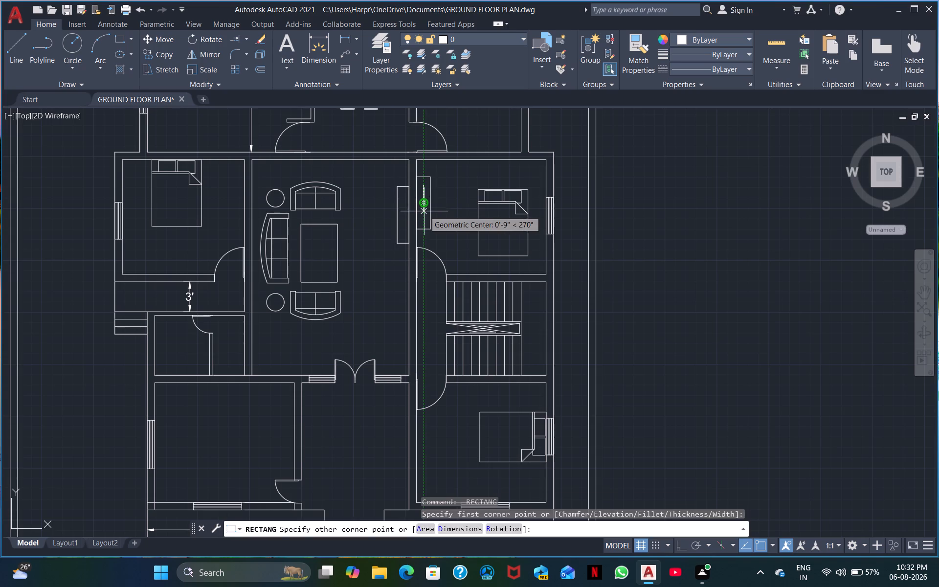
{"action": "left_click", "coordinate": [424, 222]}
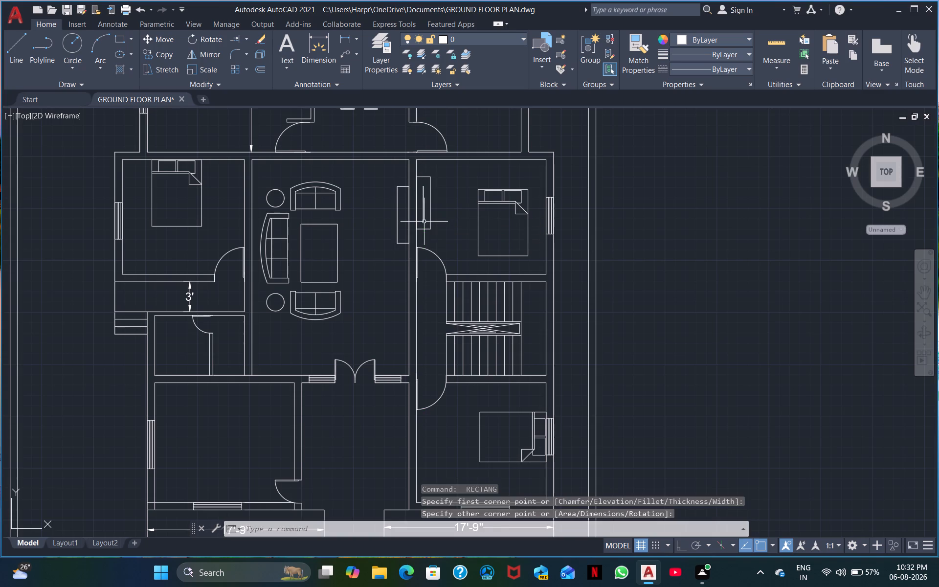
Draw a very thin upright rectangle inside the narrow rectangle on the central room's right wall.
{"action": "key", "text": "space"}
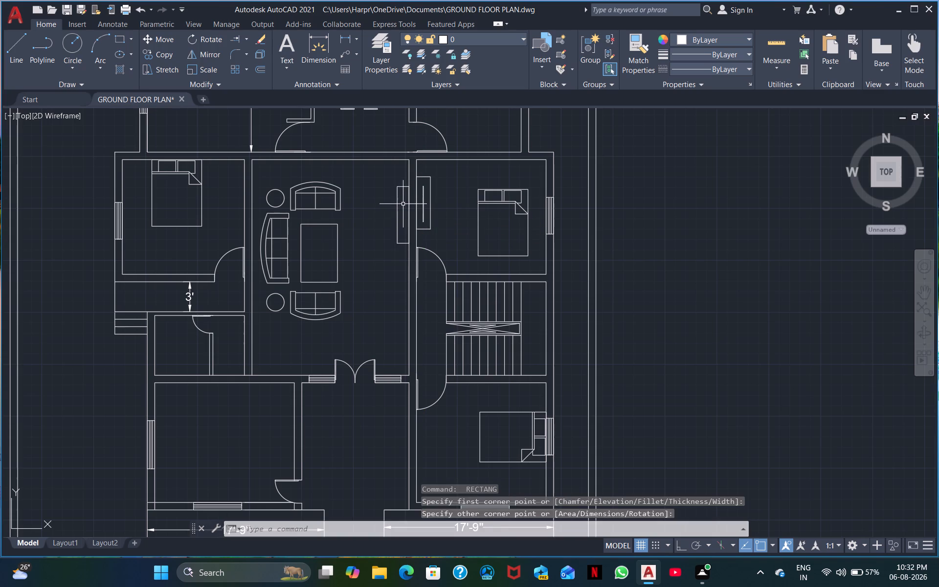
{"action": "left_click", "coordinate": [404, 194]}
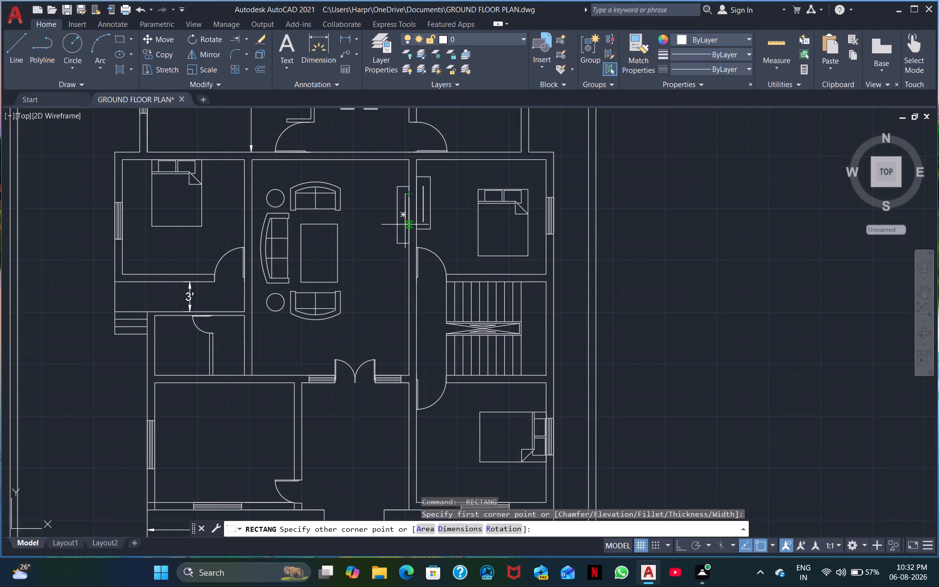
{"action": "left_click", "coordinate": [403, 225]}
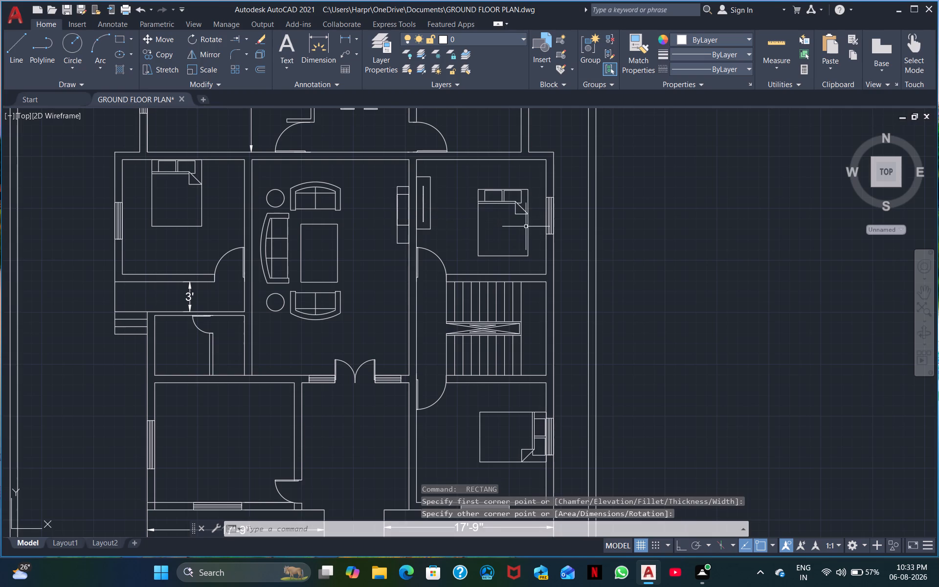
{"action": "key", "text": "Escape"}
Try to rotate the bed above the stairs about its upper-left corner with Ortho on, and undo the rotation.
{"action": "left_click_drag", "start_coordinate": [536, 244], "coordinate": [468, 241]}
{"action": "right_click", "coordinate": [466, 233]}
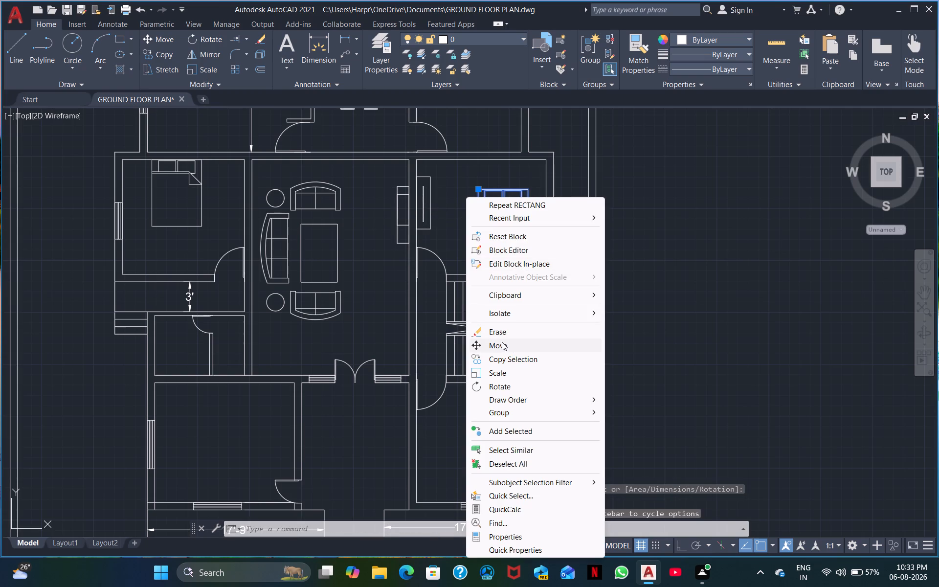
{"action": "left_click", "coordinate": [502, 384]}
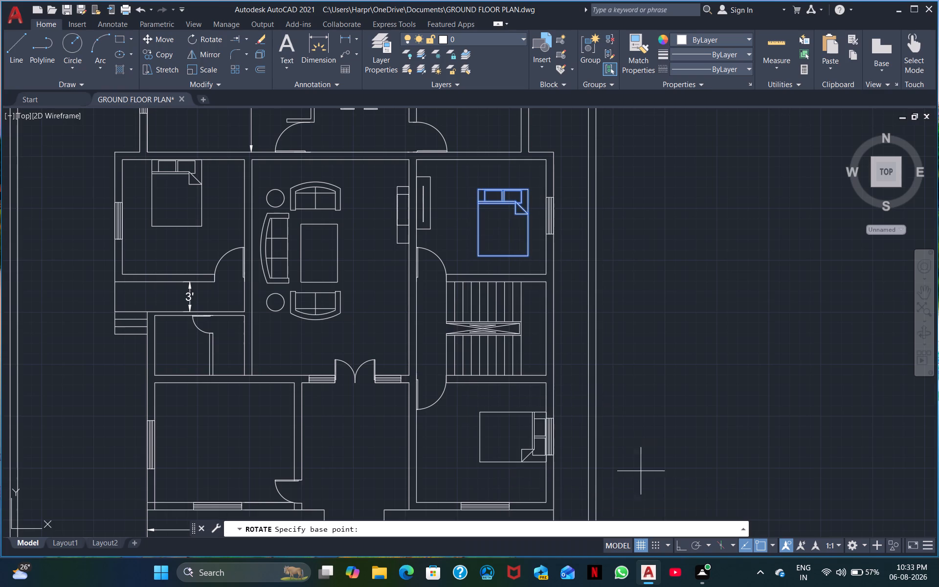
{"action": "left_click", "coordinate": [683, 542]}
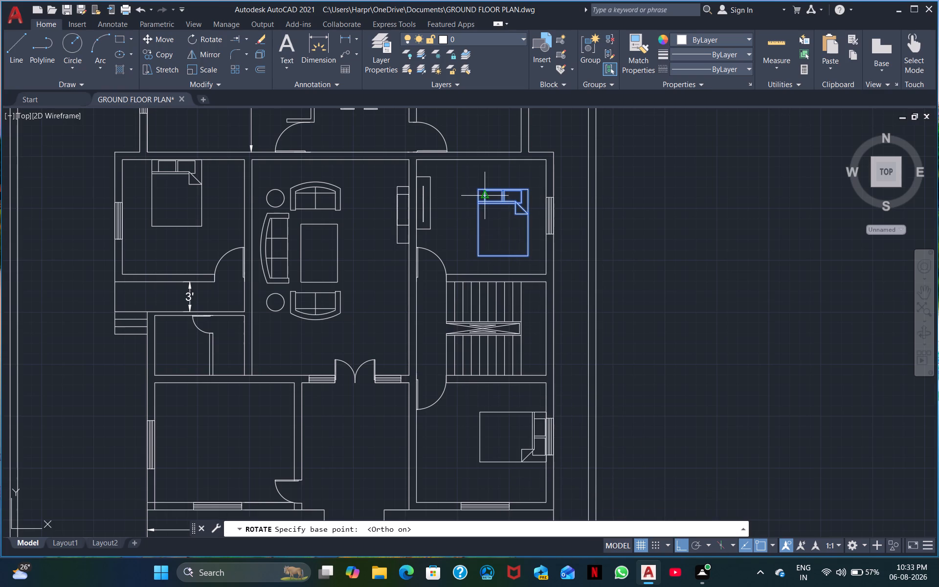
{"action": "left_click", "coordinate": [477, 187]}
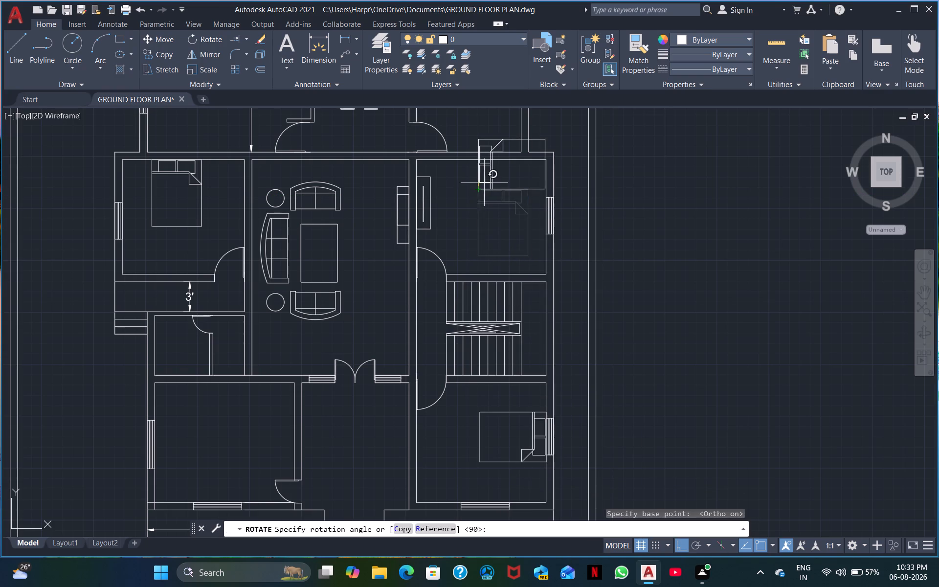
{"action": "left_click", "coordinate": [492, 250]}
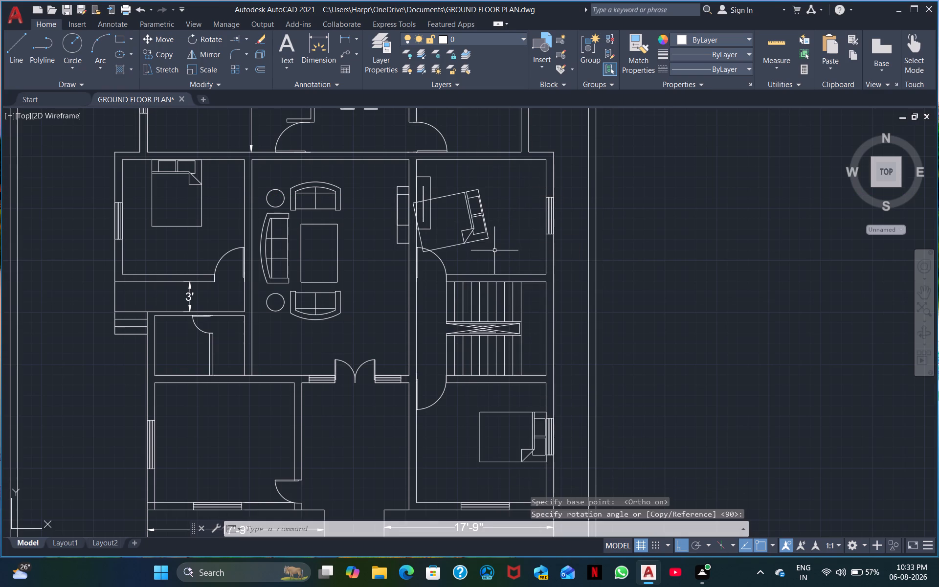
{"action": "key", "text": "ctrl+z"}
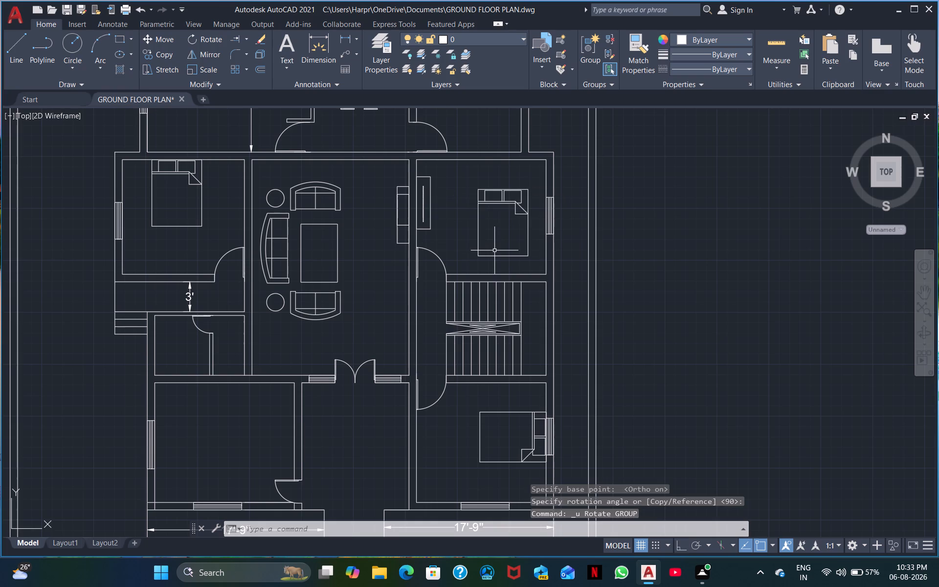
Rotate the bed above the stairs 90° clockwise about its upper-left corner with Ortho on, so its pillows face the window wall.
{"action": "left_click_drag", "start_coordinate": [513, 261], "coordinate": [511, 256]}
{"action": "left_click", "coordinate": [499, 249]}
{"action": "right_click", "coordinate": [499, 249]}
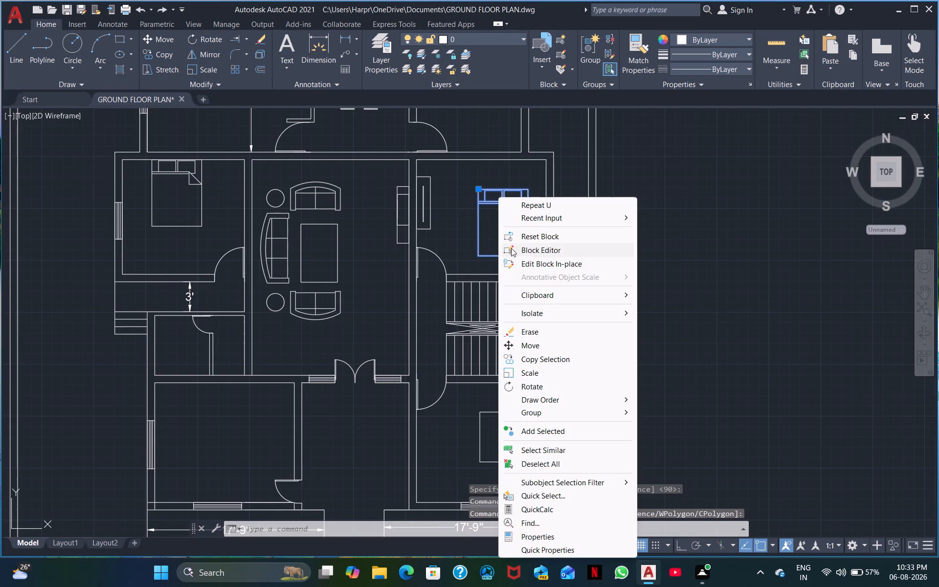
{"action": "left_click", "coordinate": [535, 386]}
{"action": "left_click", "coordinate": [478, 186]}
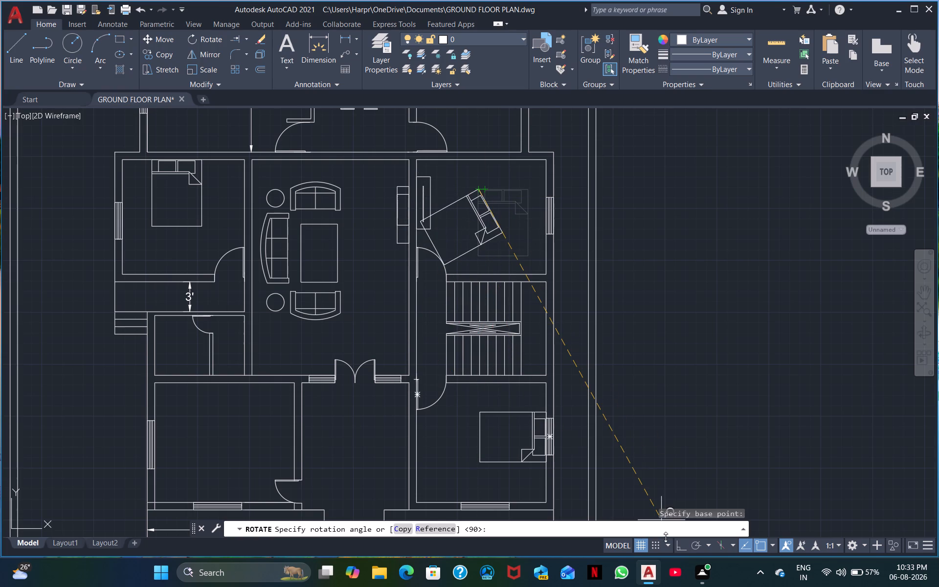
{"action": "left_click", "coordinate": [684, 549]}
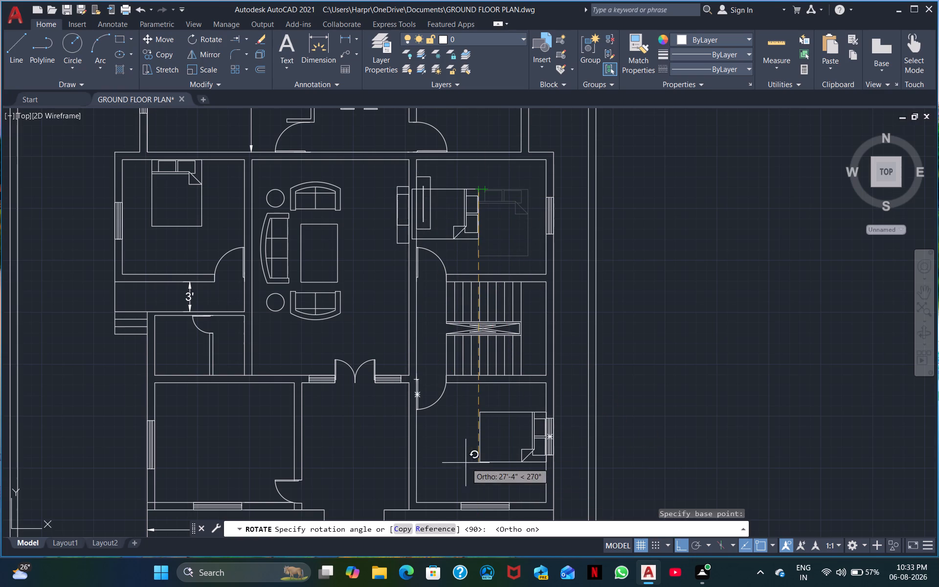
{"action": "double_click", "coordinate": [470, 477]}
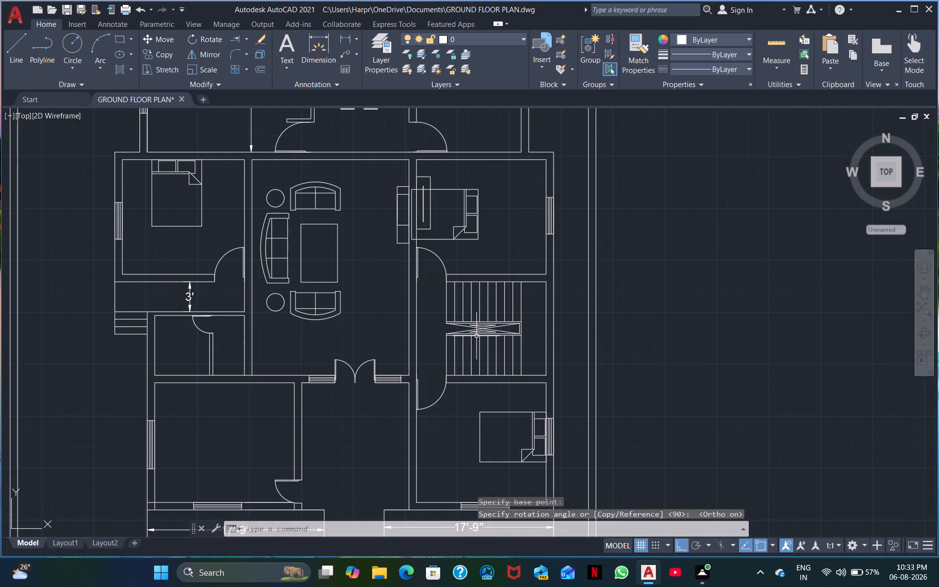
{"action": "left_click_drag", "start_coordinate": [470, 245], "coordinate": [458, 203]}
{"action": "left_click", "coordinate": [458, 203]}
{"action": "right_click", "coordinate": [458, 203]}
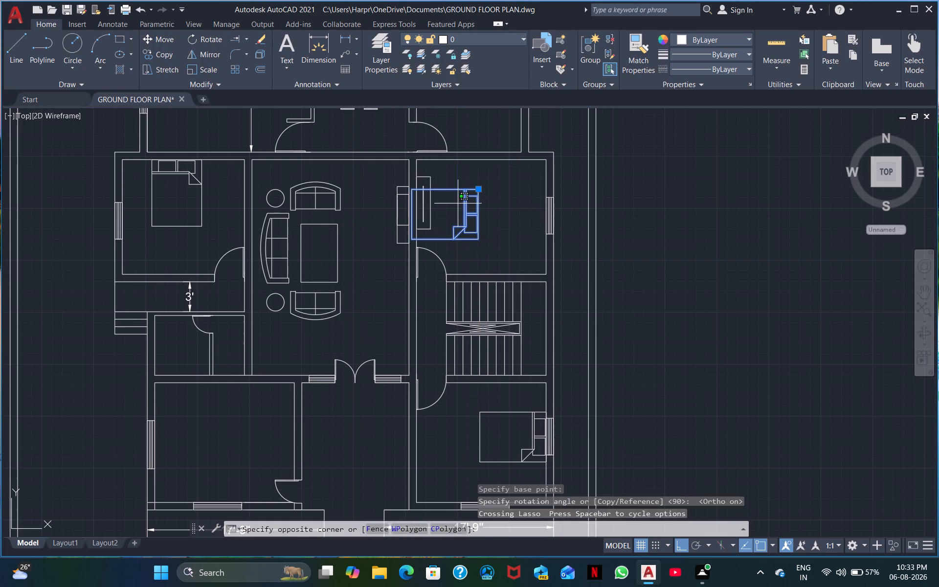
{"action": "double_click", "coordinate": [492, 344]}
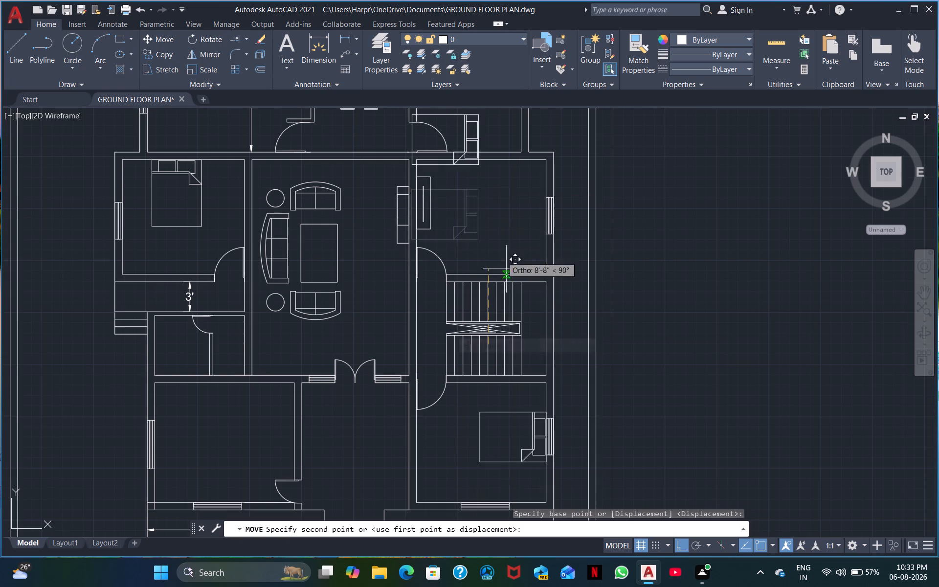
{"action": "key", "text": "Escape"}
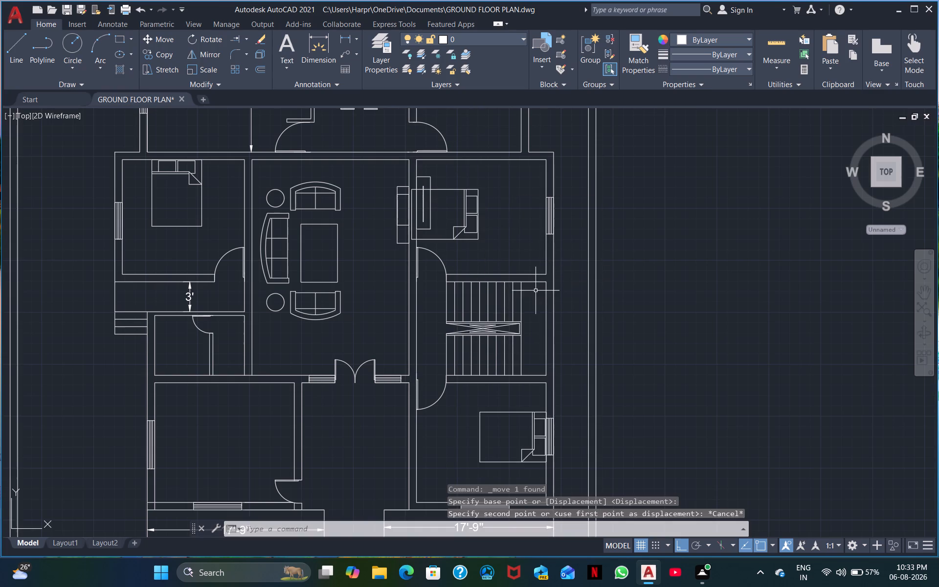
Move the rotated bed horizontally from its headboard midpoint to the right wall of the bedroom above the stairs, at the window.
{"action": "left_click", "coordinate": [488, 250]}
{"action": "left_click", "coordinate": [456, 209]}
{"action": "right_click", "coordinate": [456, 209]}
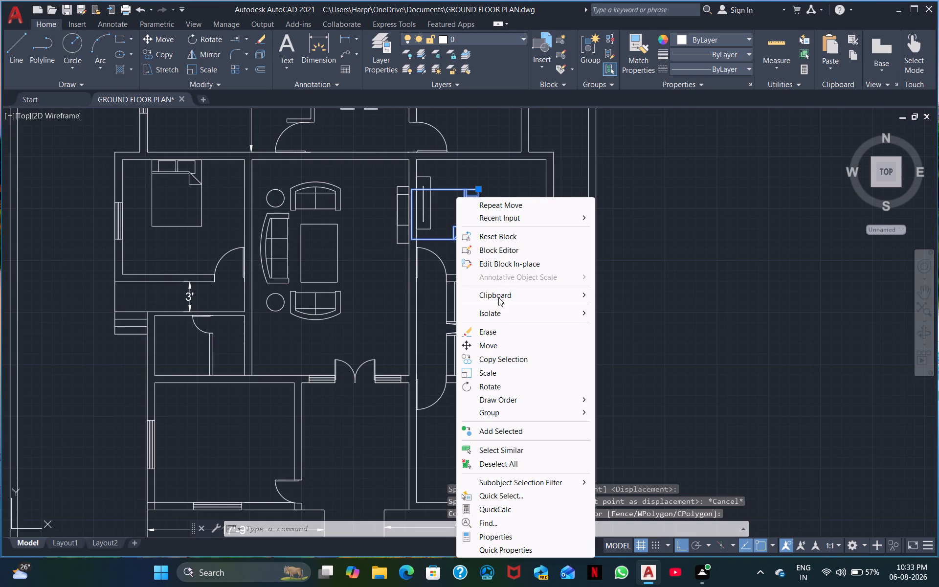
{"action": "left_click", "coordinate": [501, 348]}
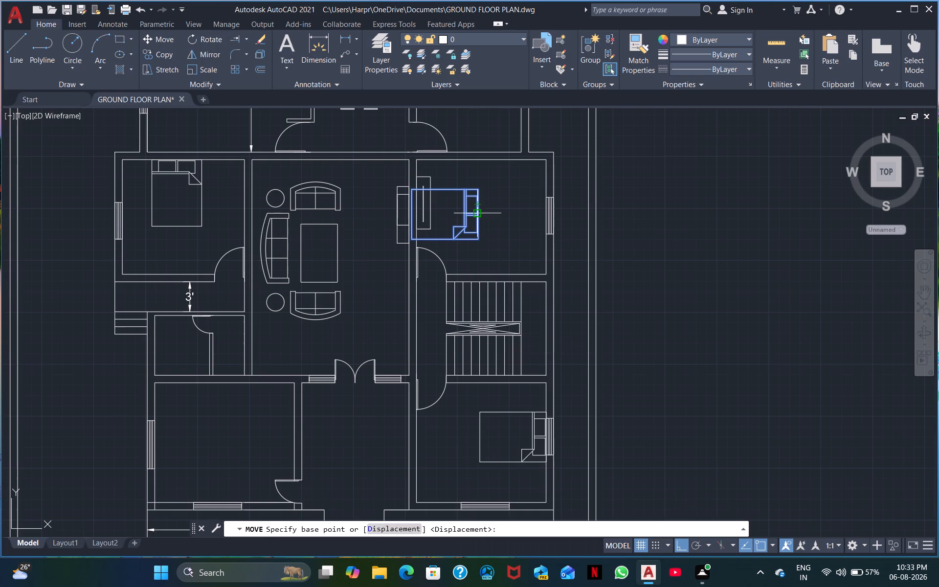
{"action": "left_click", "coordinate": [475, 212]}
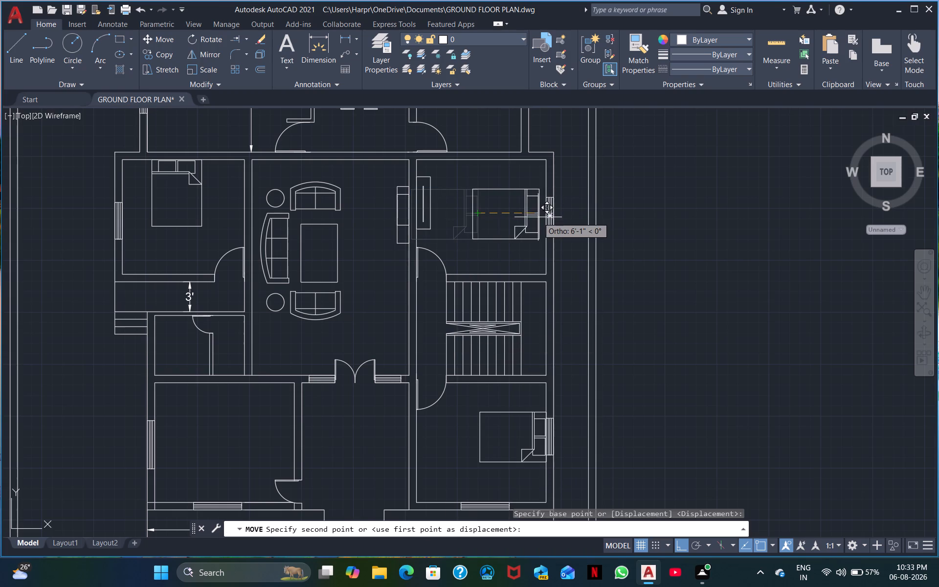
{"action": "scroll", "coordinate": [538, 217], "scroll_direction": "up", "scroll_amount": 2}
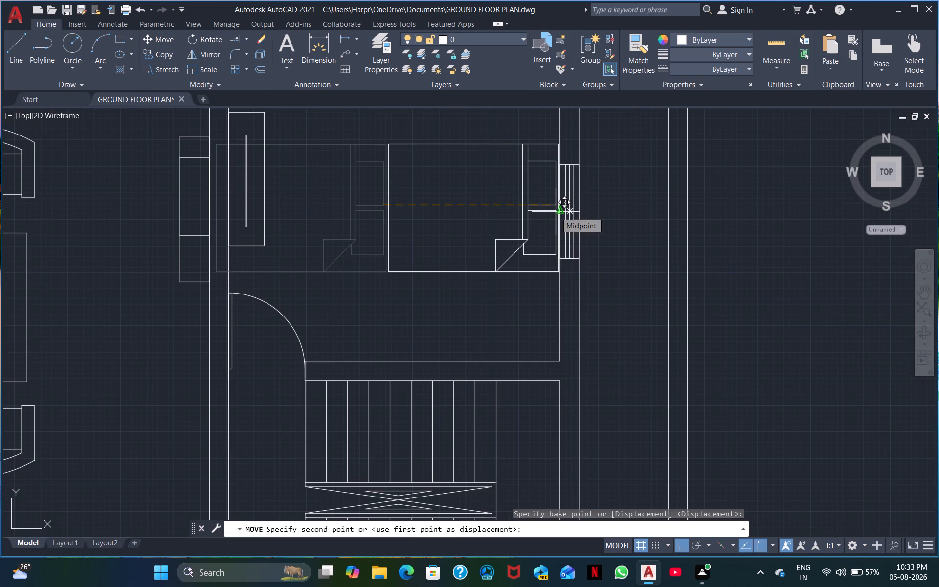
{"action": "left_click", "coordinate": [556, 212]}
Shift the bed above the stairs slightly left, leaving a small gap between its headboard and the window wall.
{"action": "left_click", "coordinate": [479, 291]}
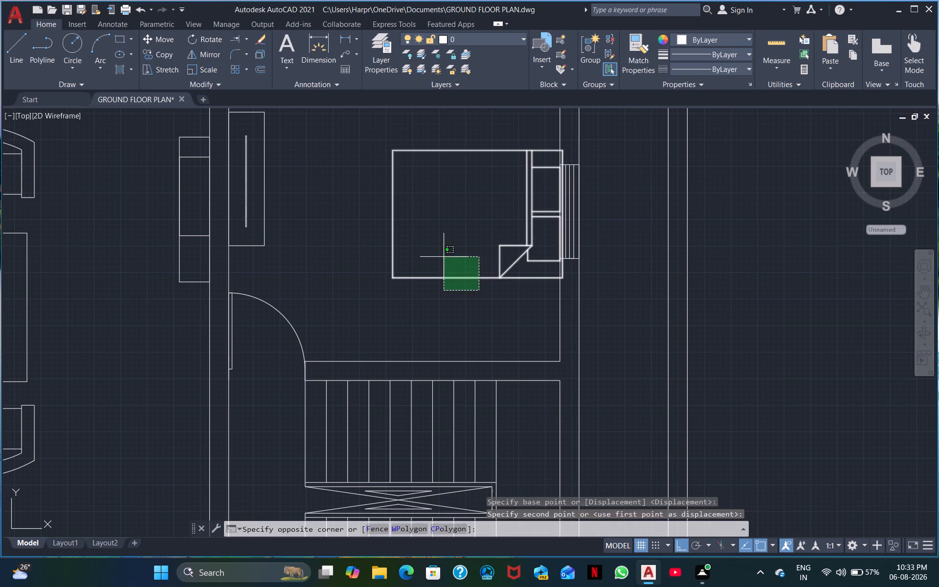
{"action": "left_click", "coordinate": [444, 257]}
{"action": "right_click", "coordinate": [439, 256]}
{"action": "left_click", "coordinate": [475, 344]}
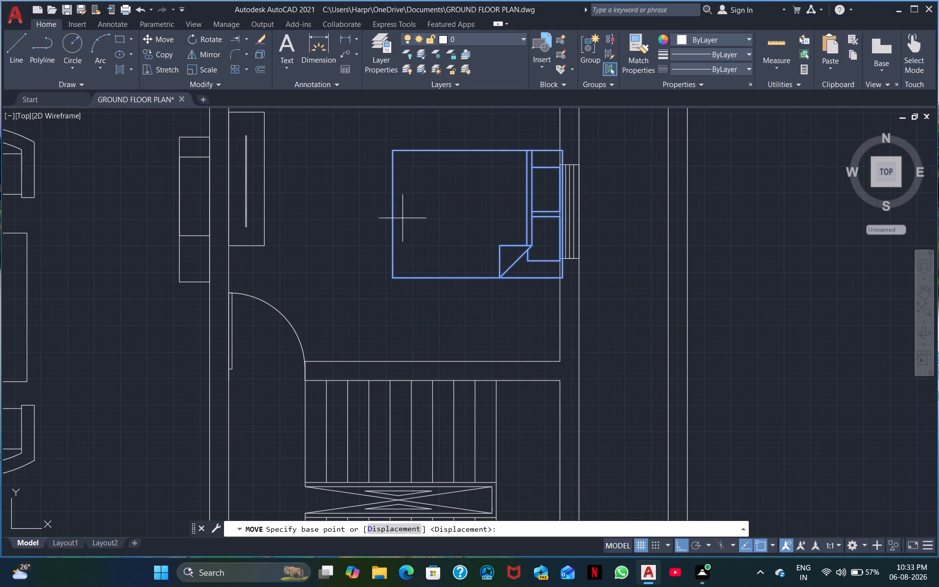
{"action": "left_click", "coordinate": [396, 212]}
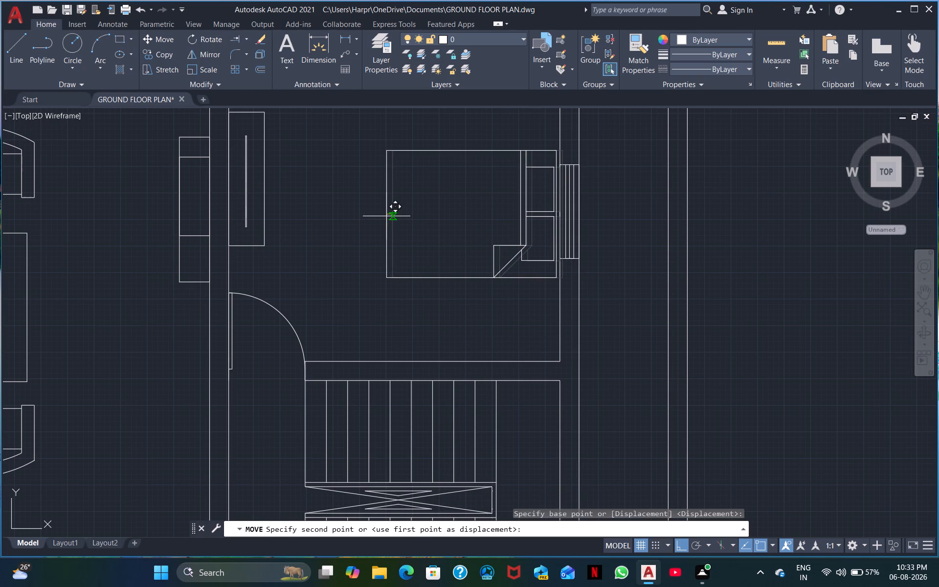
{"action": "left_click", "coordinate": [386, 216]}
{"action": "left_click", "coordinate": [422, 227]}
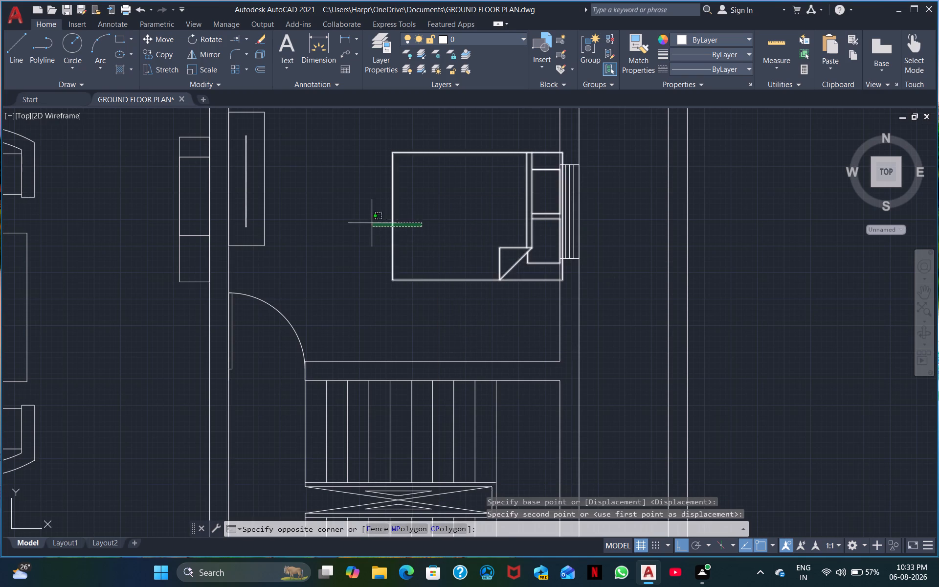
{"action": "left_click", "coordinate": [372, 223]}
{"action": "right_click", "coordinate": [372, 223]}
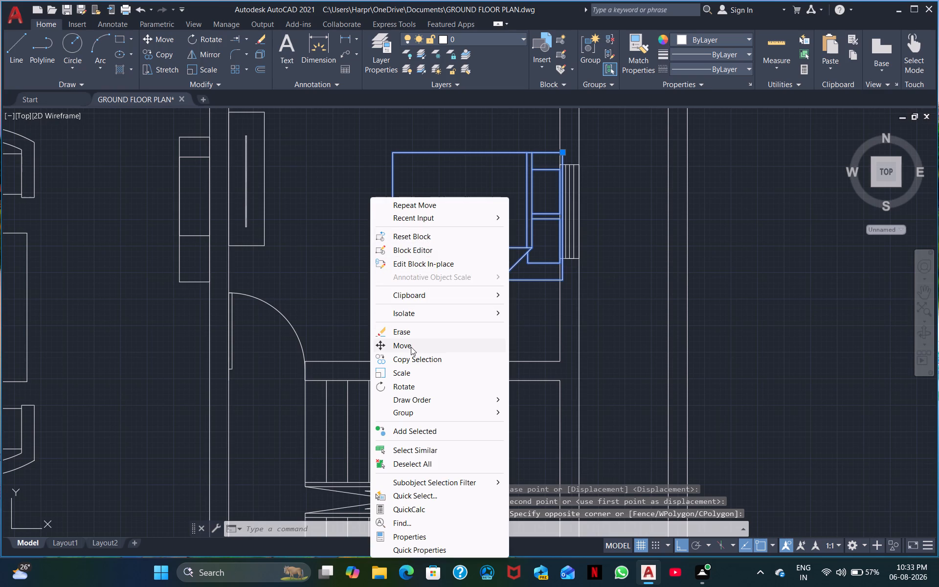
{"action": "left_click", "coordinate": [411, 347]}
{"action": "left_click", "coordinate": [392, 213]}
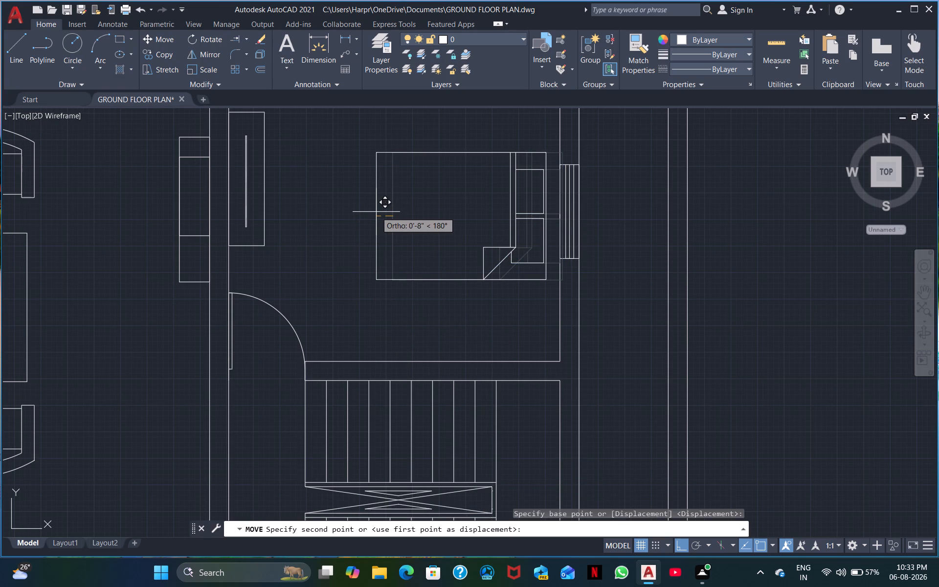
{"action": "left_click", "coordinate": [381, 209]}
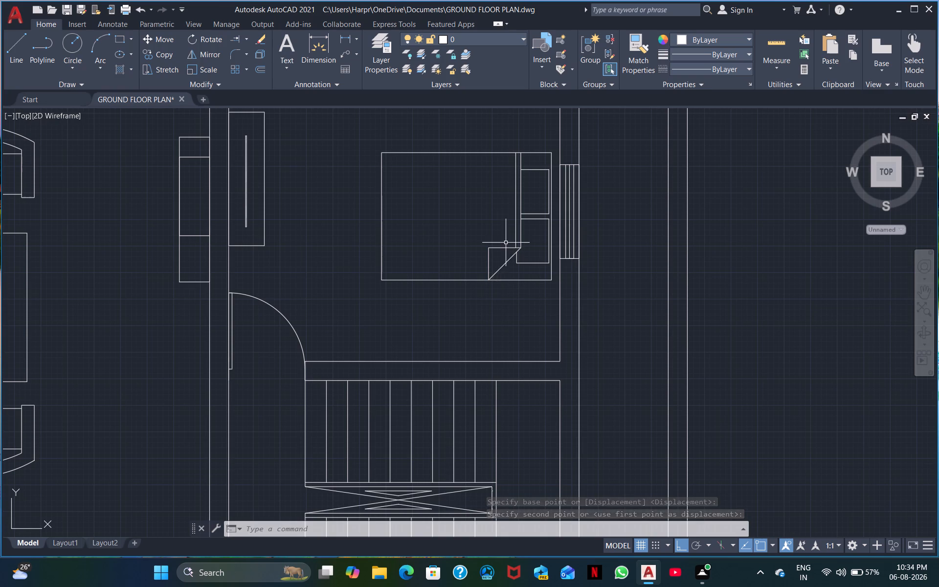
Add a horizontal linear dimension across the full outer width of the plot's top boundary wall, placed just above the wall.
{"action": "middle_click_drag", "start_coordinate": [471, 343], "coordinate": [411, 249]}
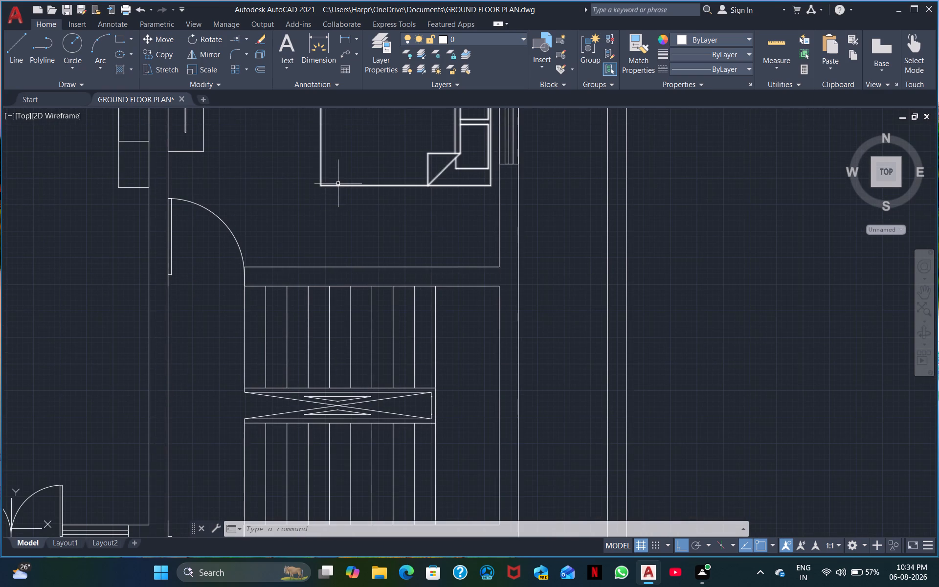
{"action": "scroll", "coordinate": [348, 193], "scroll_direction": "down", "scroll_amount": 3}
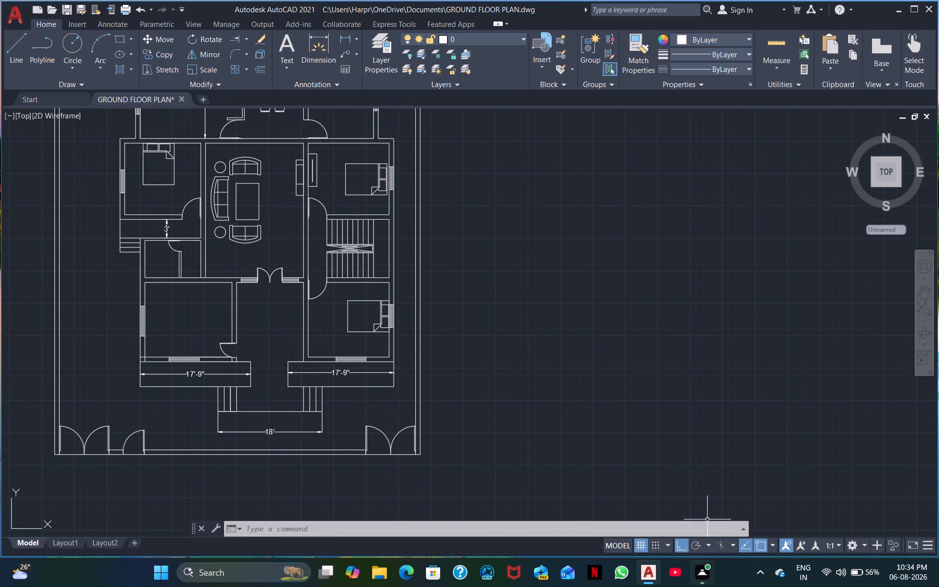
{"action": "middle_click_drag", "start_coordinate": [473, 413], "coordinate": [663, 413]}
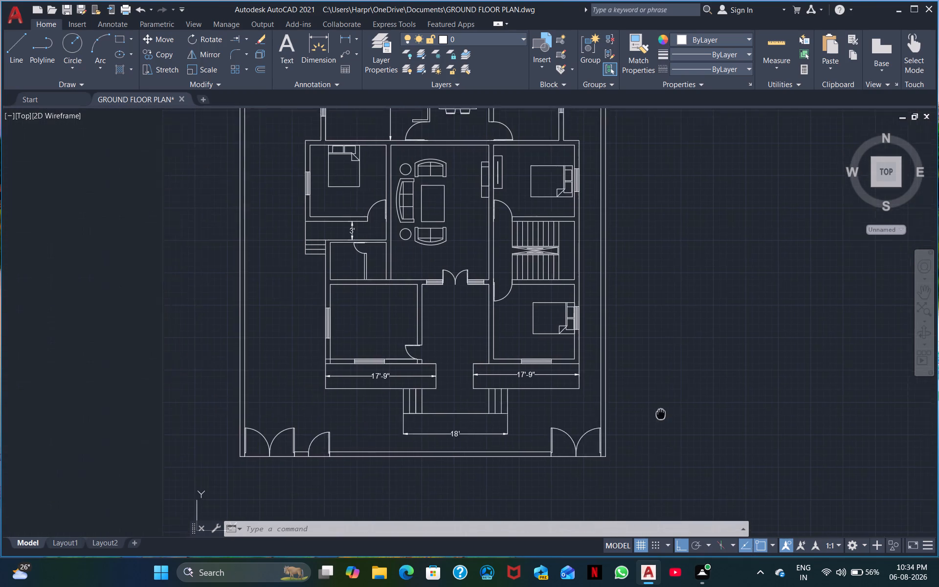
{"action": "middle_click_drag", "start_coordinate": [663, 413], "coordinate": [690, 408]}
{"action": "scroll", "coordinate": [755, 412], "scroll_direction": "down", "scroll_amount": 1}
{"action": "scroll", "coordinate": [755, 412], "scroll_direction": "up", "scroll_amount": 2}
{"action": "middle_click_drag", "start_coordinate": [725, 362], "coordinate": [863, 586]}
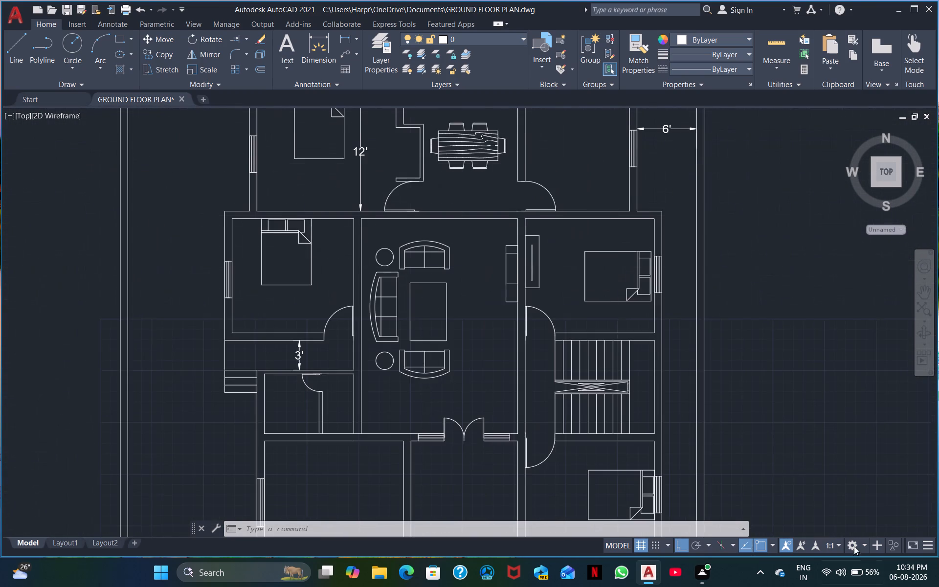
{"action": "middle_click_drag", "start_coordinate": [684, 355], "coordinate": [816, 412]}
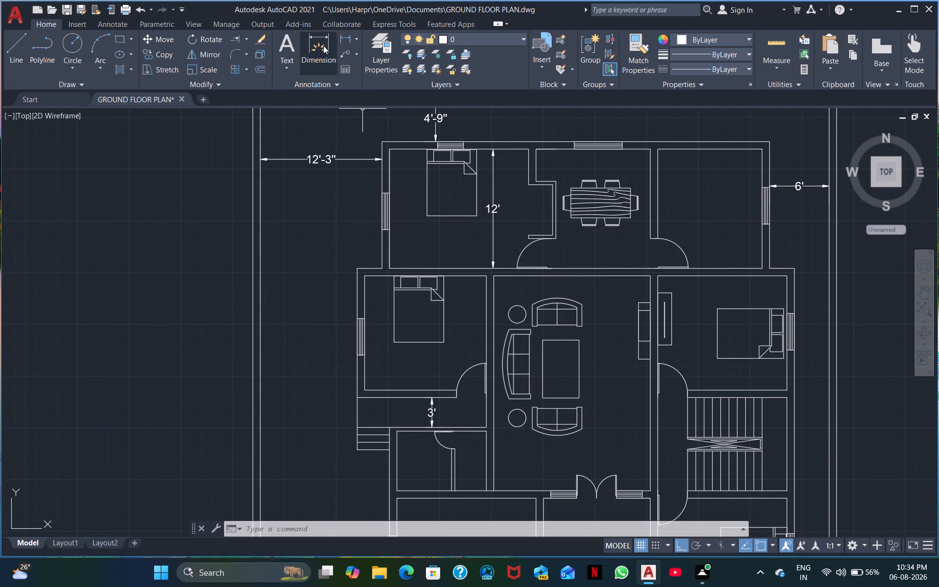
{"action": "left_click", "coordinate": [343, 37]}
{"action": "middle_click_drag", "start_coordinate": [537, 185], "coordinate": [479, 325]}
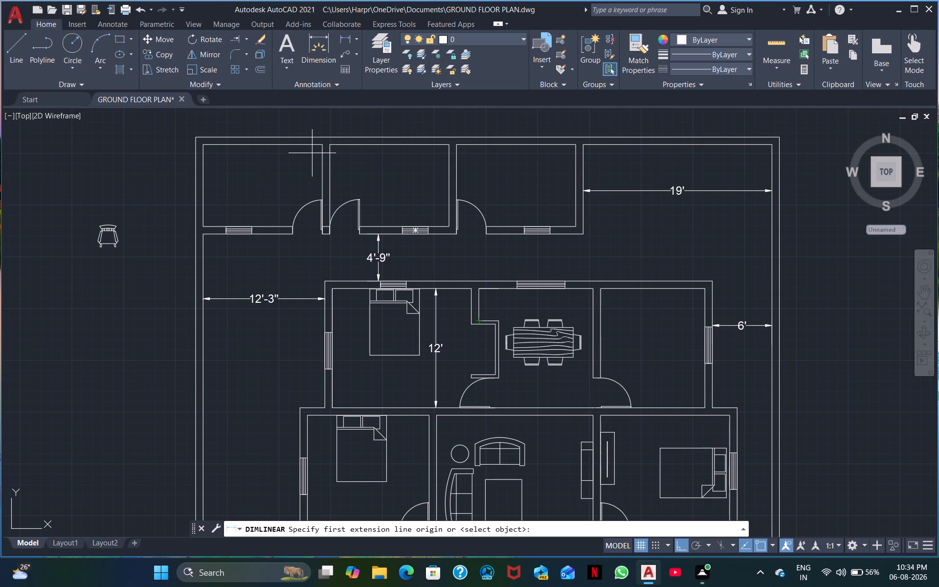
{"action": "middle_click_drag", "start_coordinate": [605, 244], "coordinate": [598, 255]}
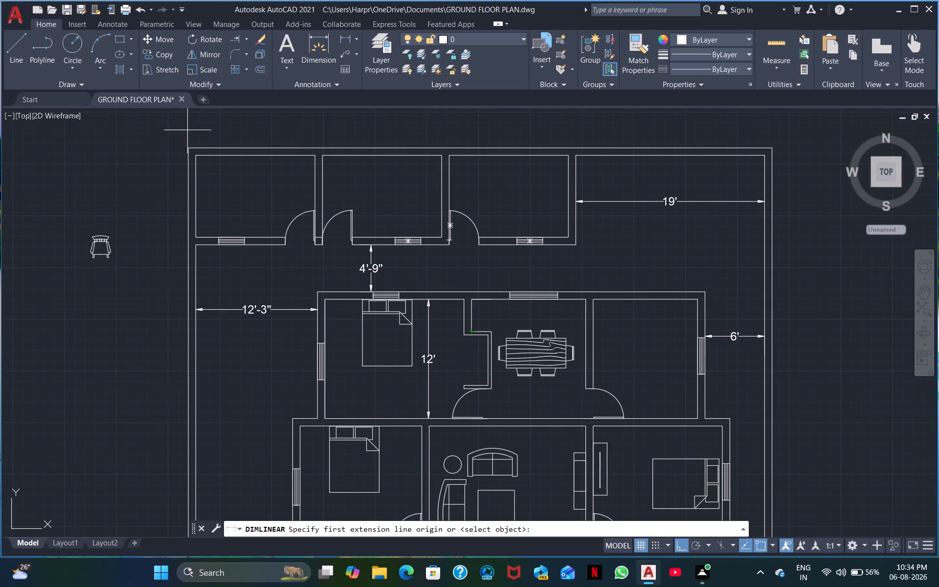
{"action": "left_click", "coordinate": [185, 148]}
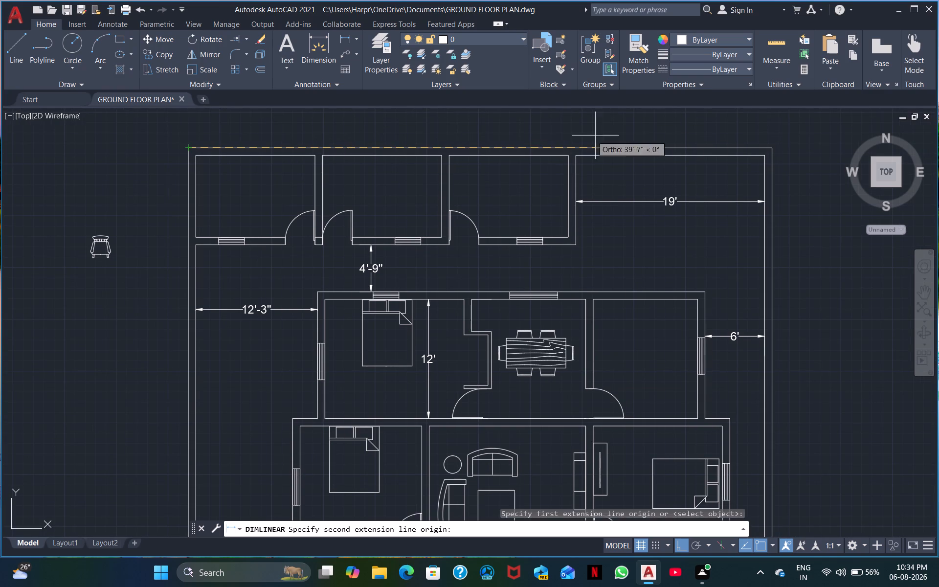
{"action": "left_click", "coordinate": [771, 144]}
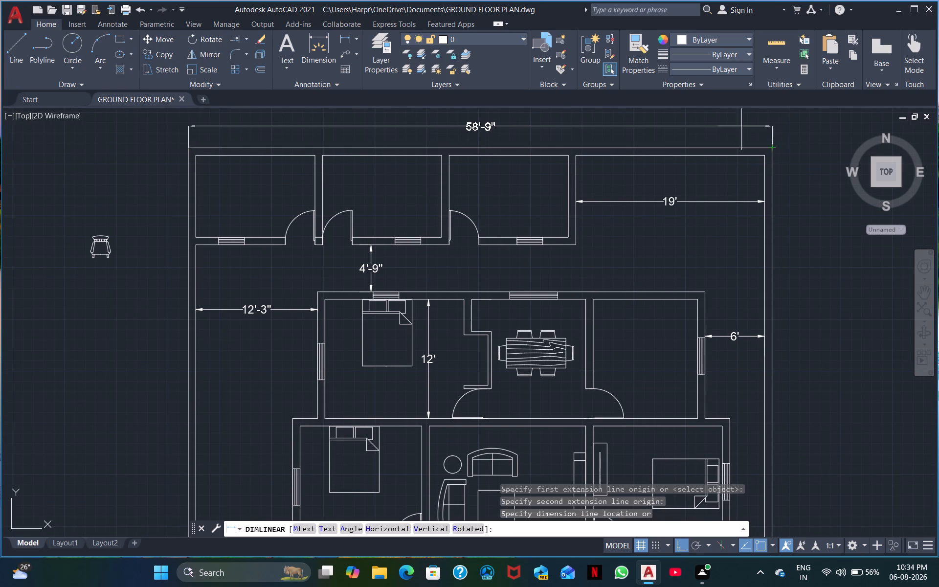
{"action": "left_click", "coordinate": [716, 121]}
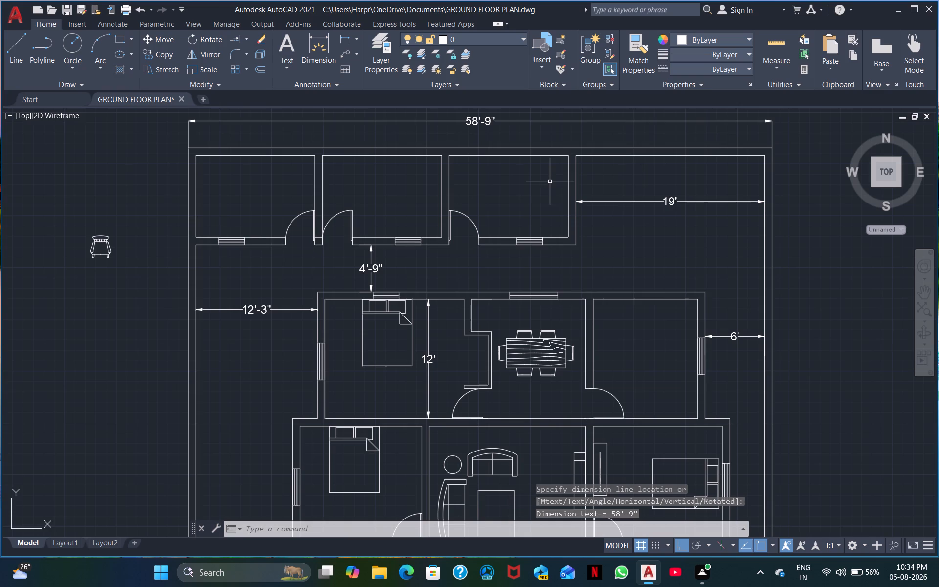
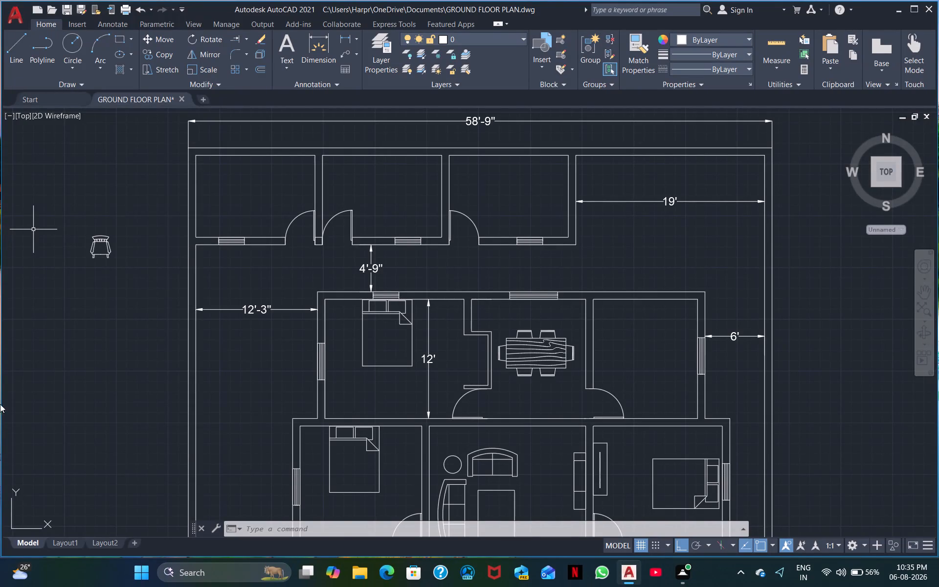
Move the loose chair from outside the plot's boundary into the entrance area below the double door, with Ortho off.
{"action": "left_click_drag", "start_coordinate": [108, 291], "coordinate": [89, 284]}
{"action": "left_click", "coordinate": [43, 227]}
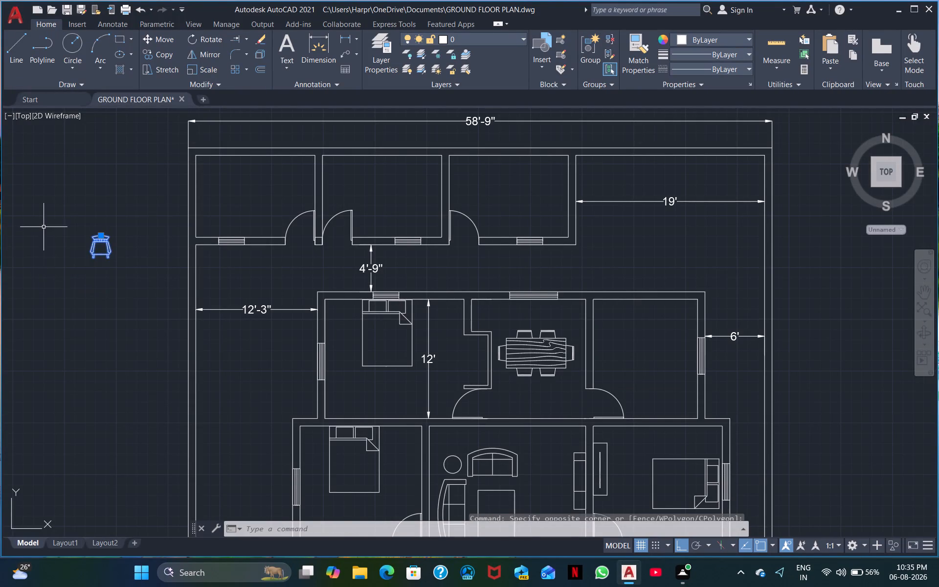
{"action": "right_click_drag", "start_coordinate": [44, 227], "coordinate": [47, 253]}
{"action": "left_click", "coordinate": [87, 347]}
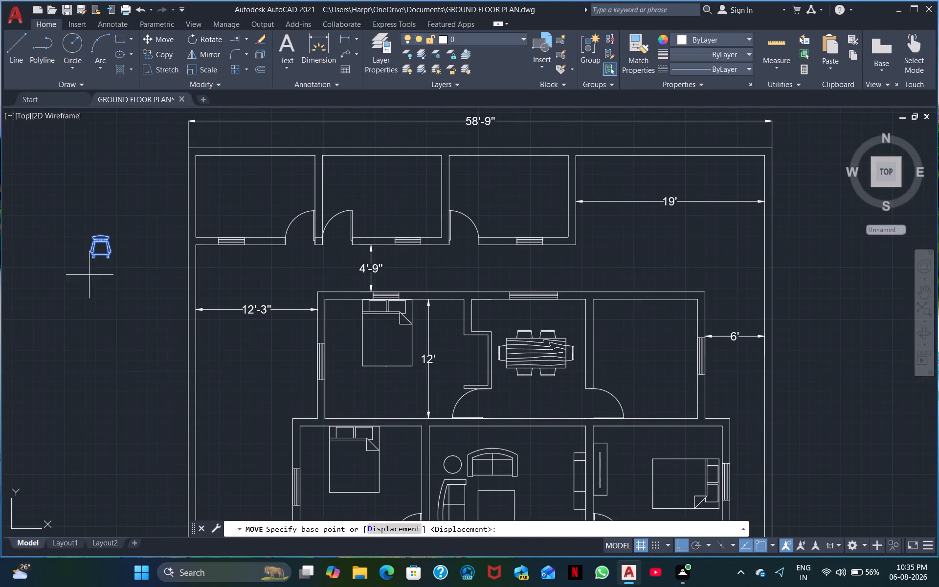
{"action": "left_click", "coordinate": [104, 250]}
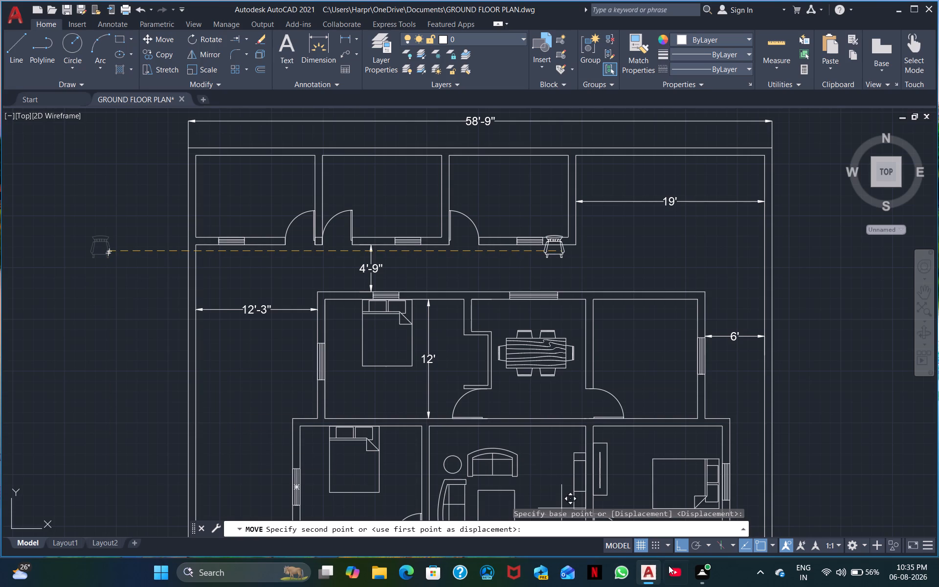
{"action": "left_click", "coordinate": [683, 549]}
{"action": "middle_click_drag", "start_coordinate": [582, 417], "coordinate": [550, 190]}
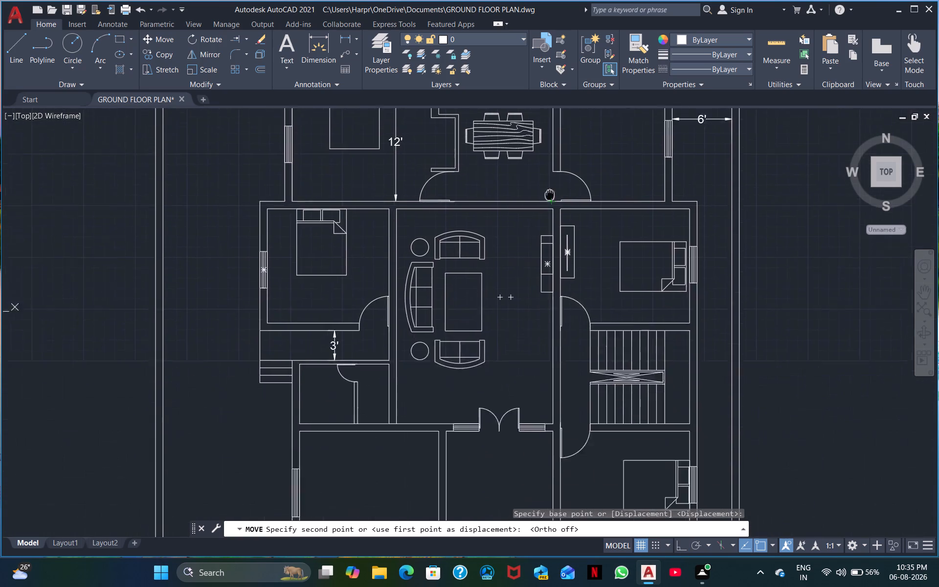
{"action": "middle_click_drag", "start_coordinate": [550, 190], "coordinate": [553, 68]}
{"action": "middle_click", "coordinate": [487, 333]}
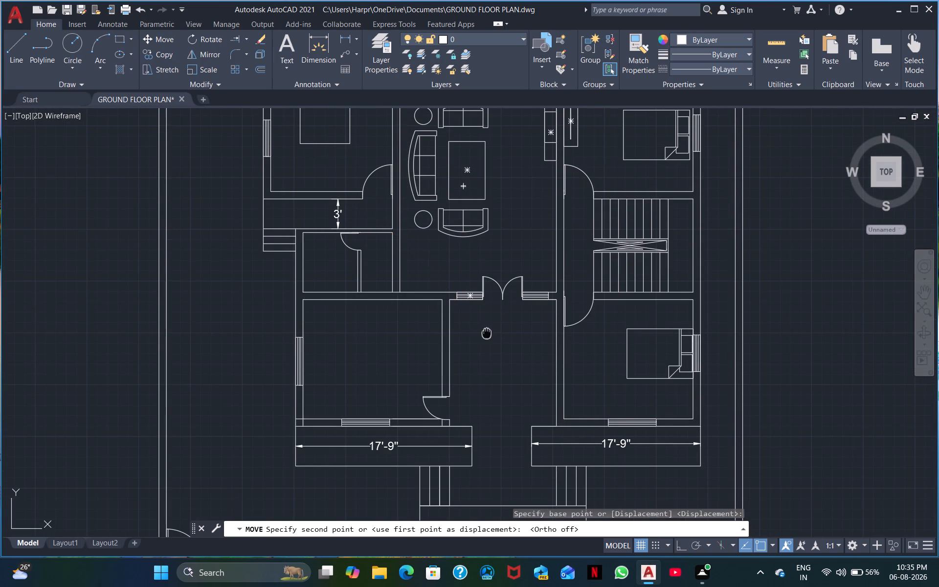
{"action": "left_click", "coordinate": [487, 333]}
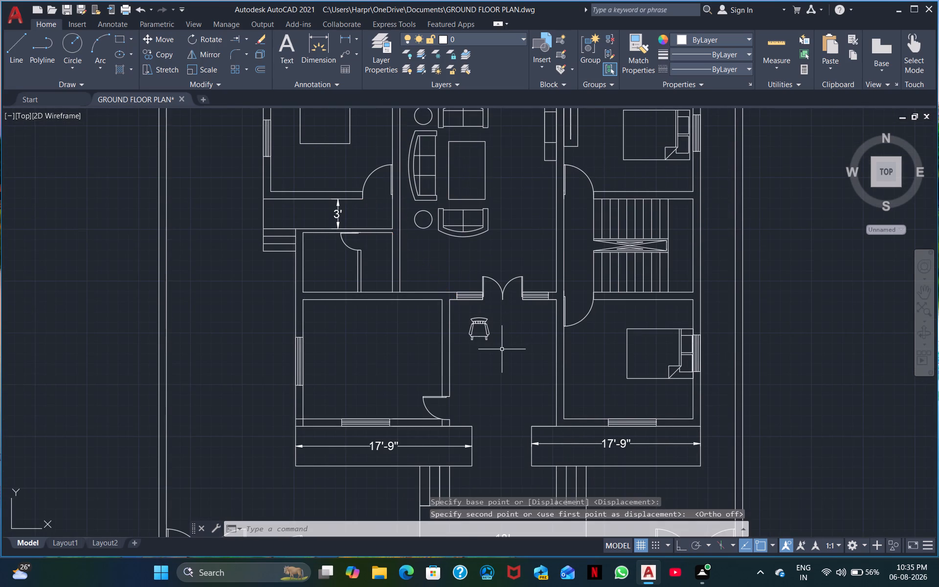
Rotate the chair below the double door slightly counterclockwise about its lower-right leg.
{"action": "left_click_drag", "start_coordinate": [502, 349], "coordinate": [494, 350]}
{"action": "left_click", "coordinate": [466, 326]}
{"action": "right_click", "coordinate": [491, 341]}
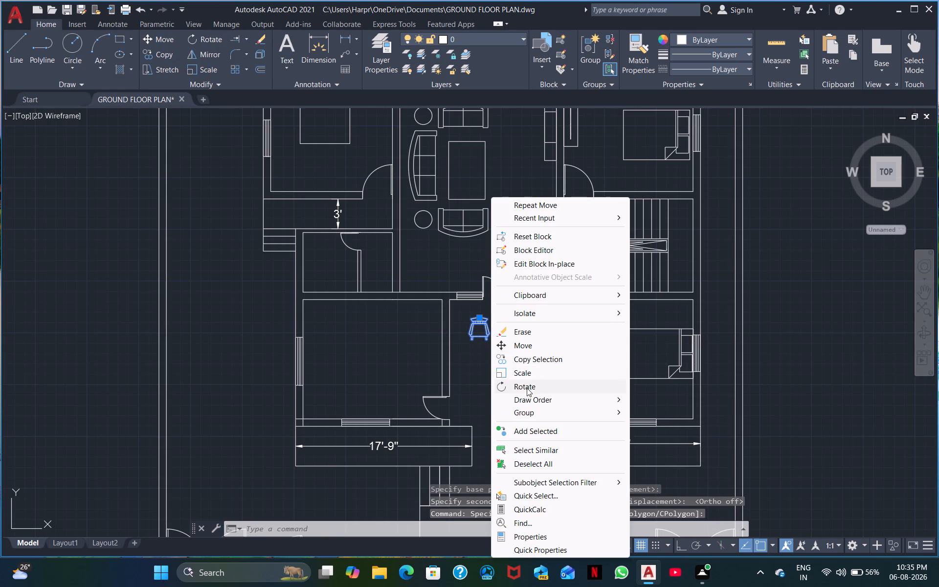
{"action": "left_click", "coordinate": [525, 386]}
{"action": "left_click", "coordinate": [489, 344]}
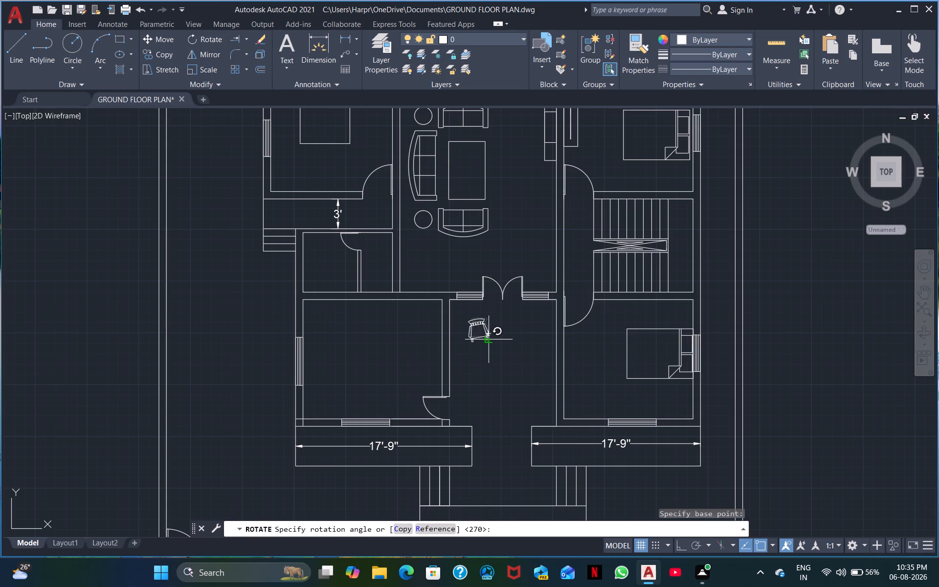
{"action": "left_click", "coordinate": [495, 333]}
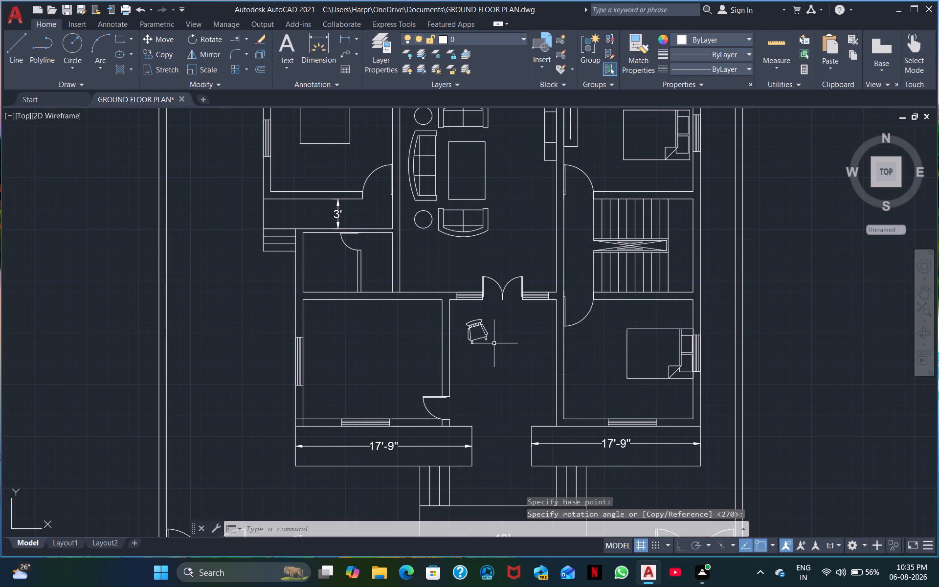
Copy the tilted chair to three more spots in the entrance area, one beside it and two below, forming a two-by-two group.
{"action": "left_click", "coordinate": [494, 343]}
{"action": "left_click", "coordinate": [465, 328]}
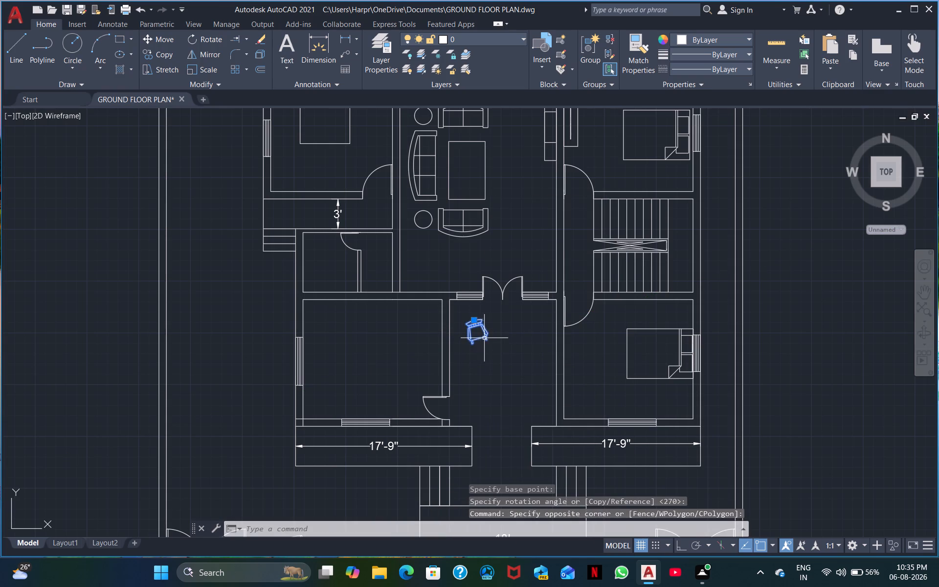
{"action": "right_click", "coordinate": [483, 338]}
{"action": "left_click", "coordinate": [508, 359]}
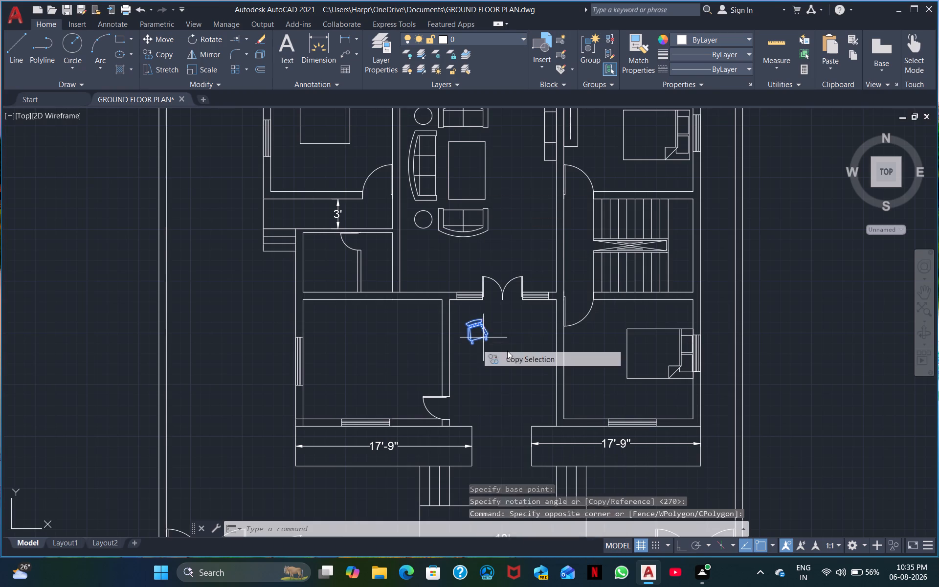
{"action": "left_click", "coordinate": [477, 330]}
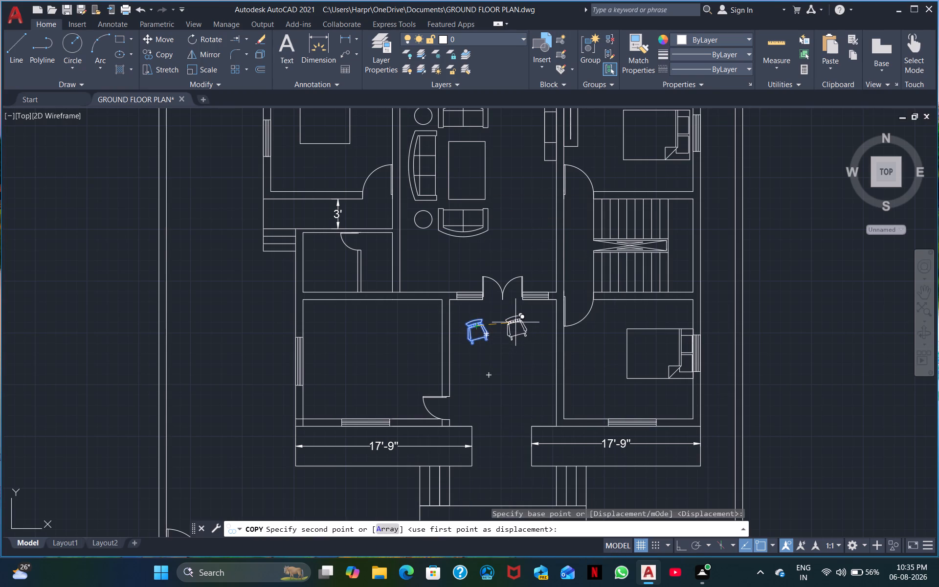
{"action": "left_click", "coordinate": [515, 322]}
{"action": "left_click", "coordinate": [481, 368]}
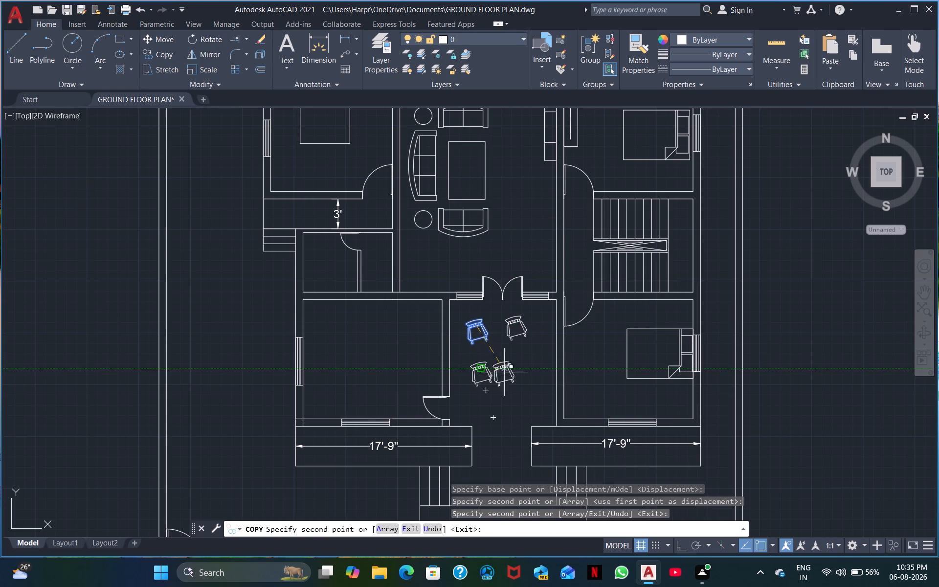
{"action": "left_click", "coordinate": [527, 366]}
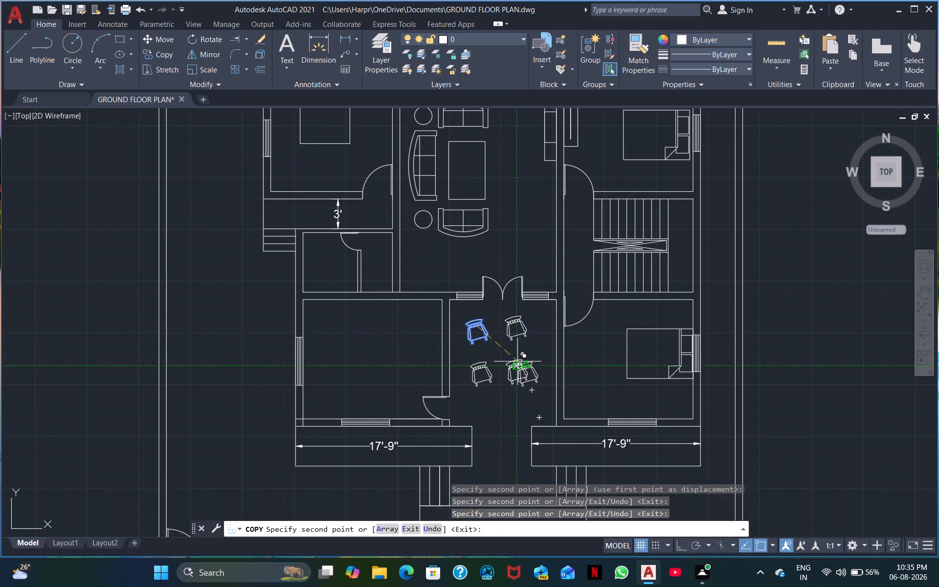
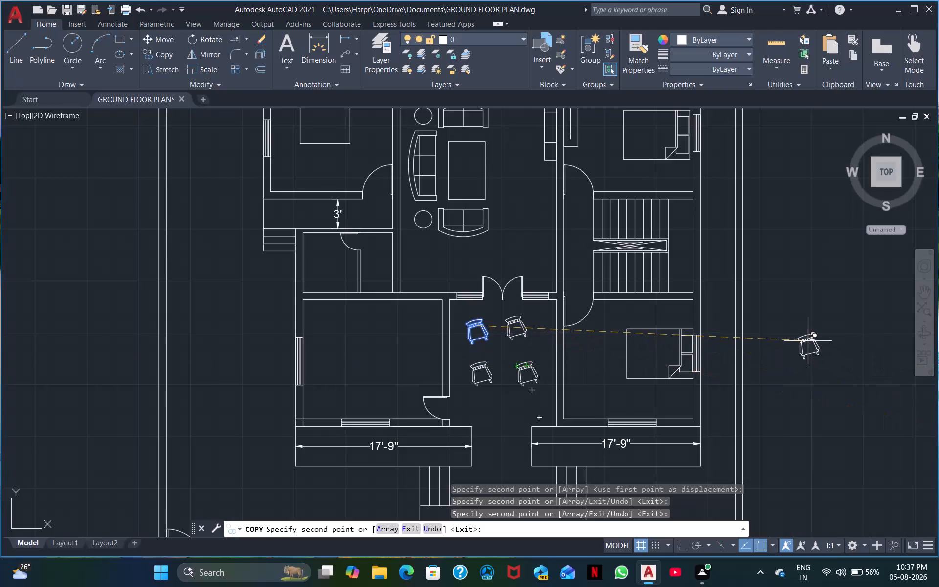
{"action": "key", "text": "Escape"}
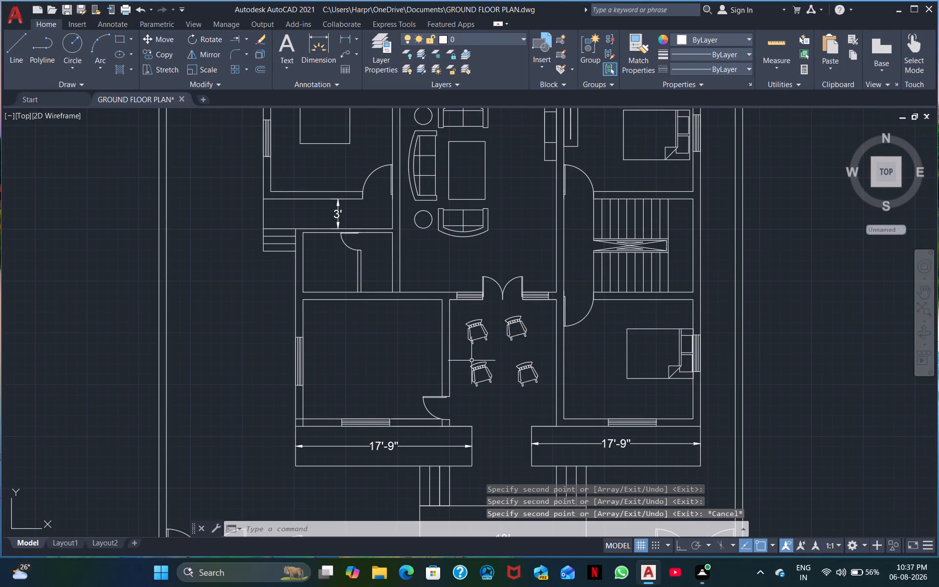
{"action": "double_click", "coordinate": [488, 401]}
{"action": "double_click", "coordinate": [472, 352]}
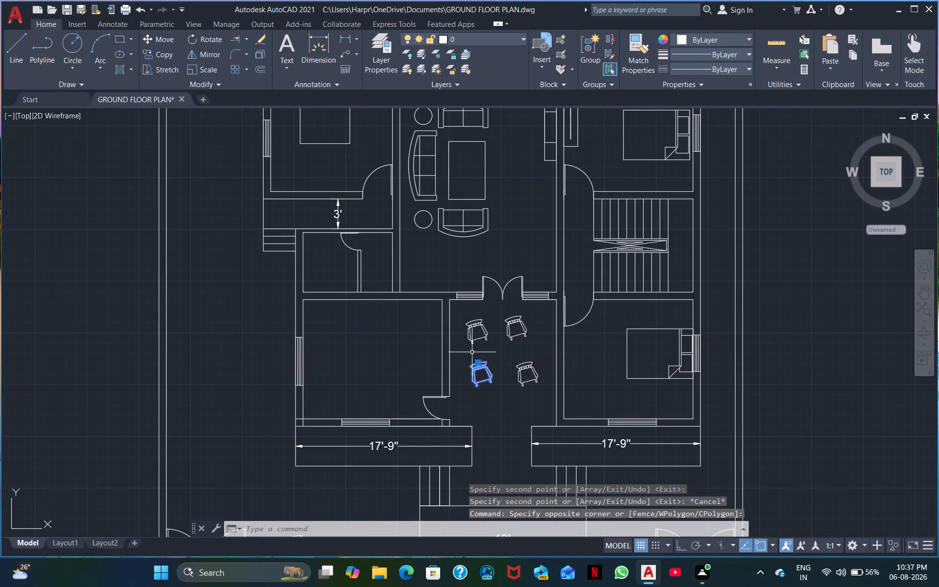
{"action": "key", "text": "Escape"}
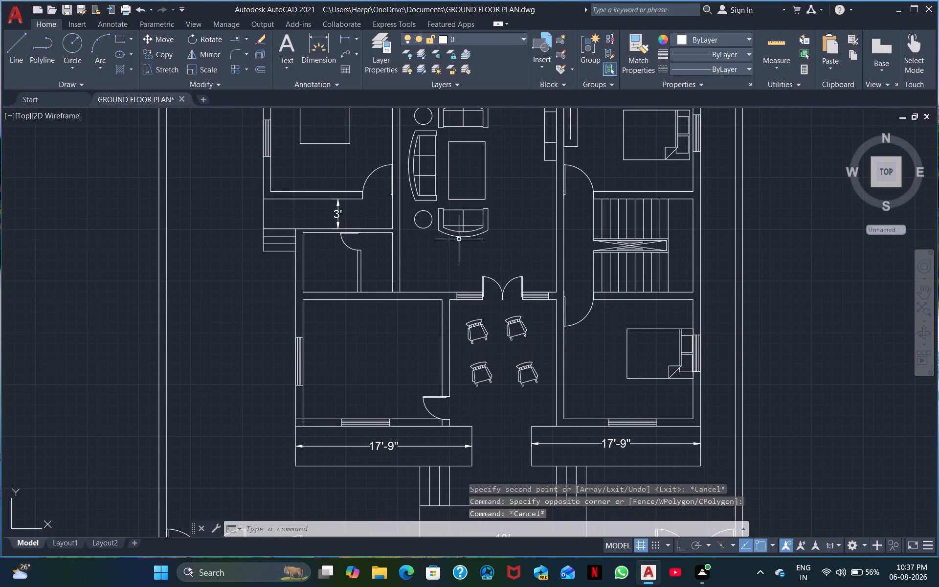
Draw a circle for a round table at the middle of the four chairs below the double door.
{"action": "left_click", "coordinate": [68, 51]}
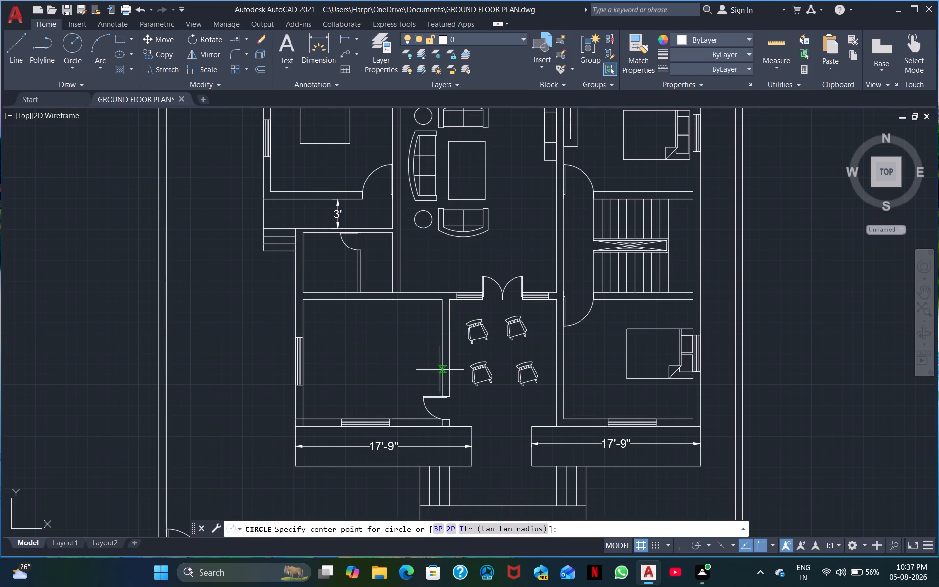
{"action": "left_click", "coordinate": [500, 347]}
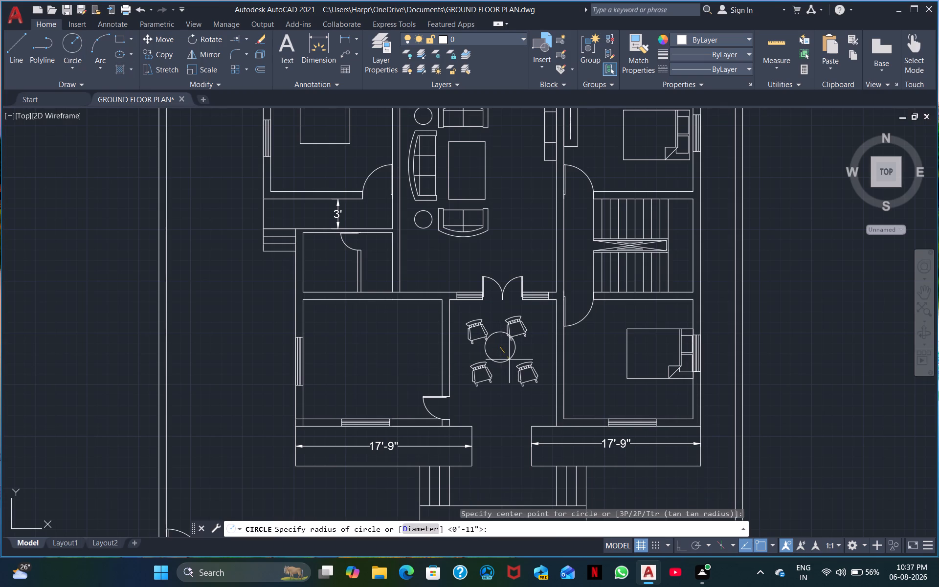
{"action": "left_click", "coordinate": [510, 364]}
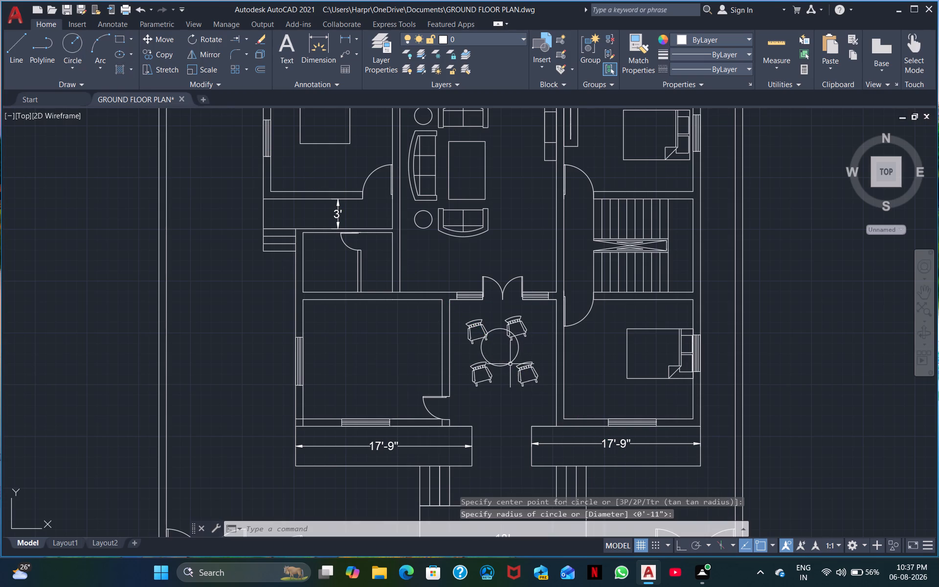
Erase the two chairs on the round table's right side and the lower-left chair, keeping only the upper-left one.
{"action": "left_click", "coordinate": [531, 380]}
{"action": "right_click", "coordinate": [531, 378]}
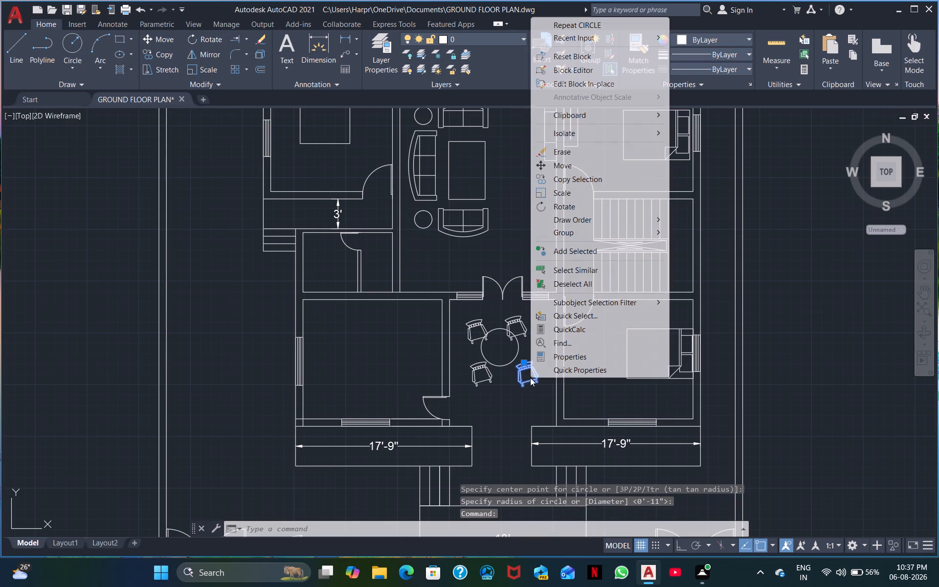
{"action": "left_click", "coordinate": [561, 154]}
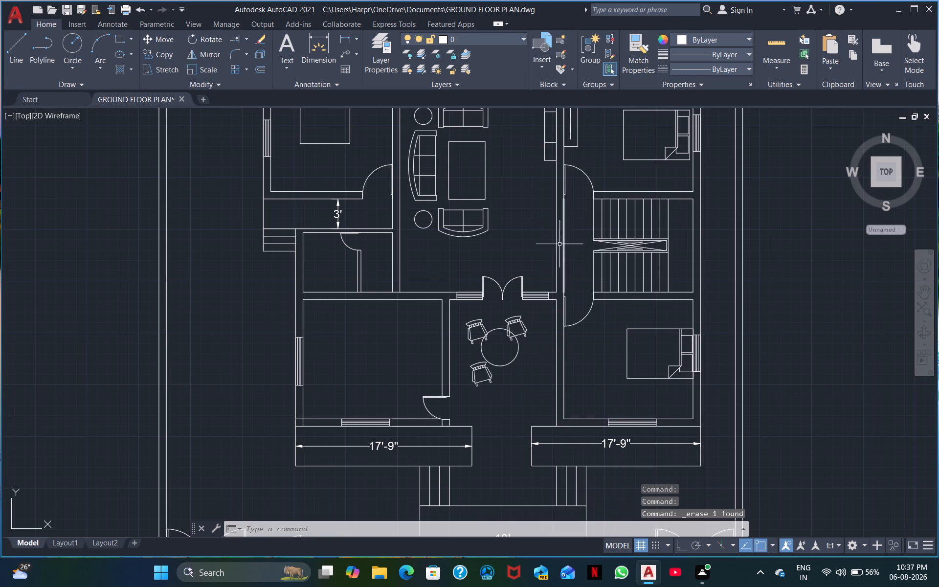
{"action": "left_click", "coordinate": [524, 335]}
{"action": "right_click", "coordinate": [528, 316]}
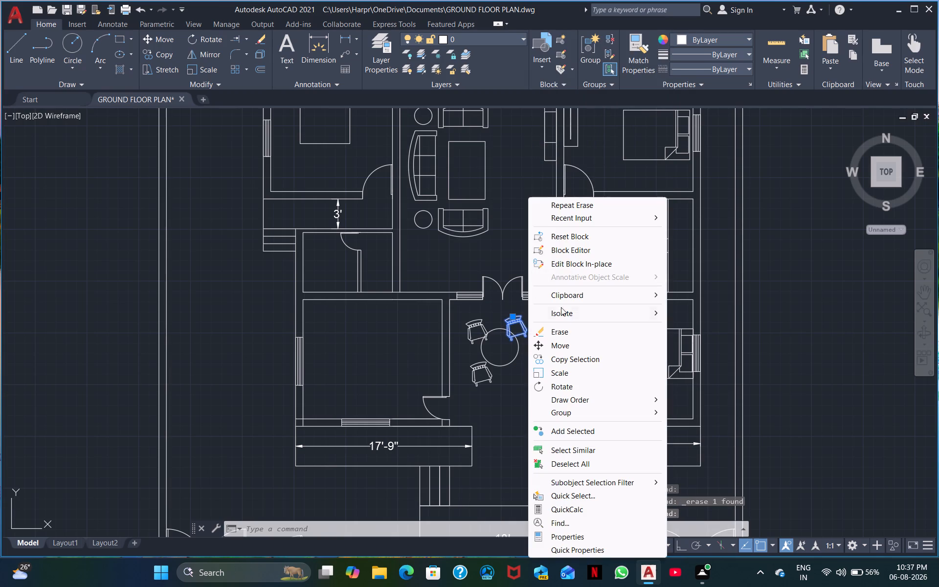
{"action": "left_click", "coordinate": [566, 331]}
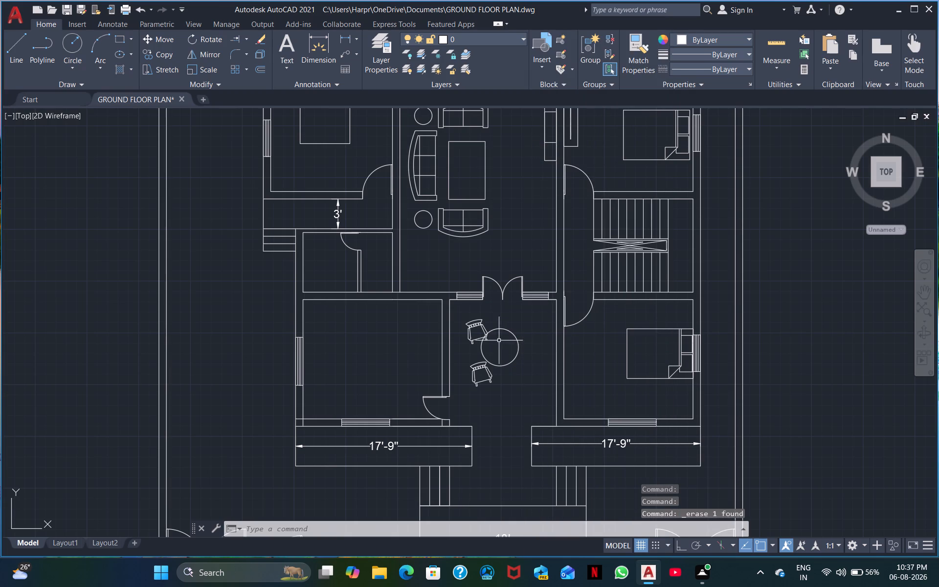
{"action": "left_click", "coordinate": [481, 374]}
{"action": "left_click", "coordinate": [487, 380]}
{"action": "left_click", "coordinate": [492, 384]}
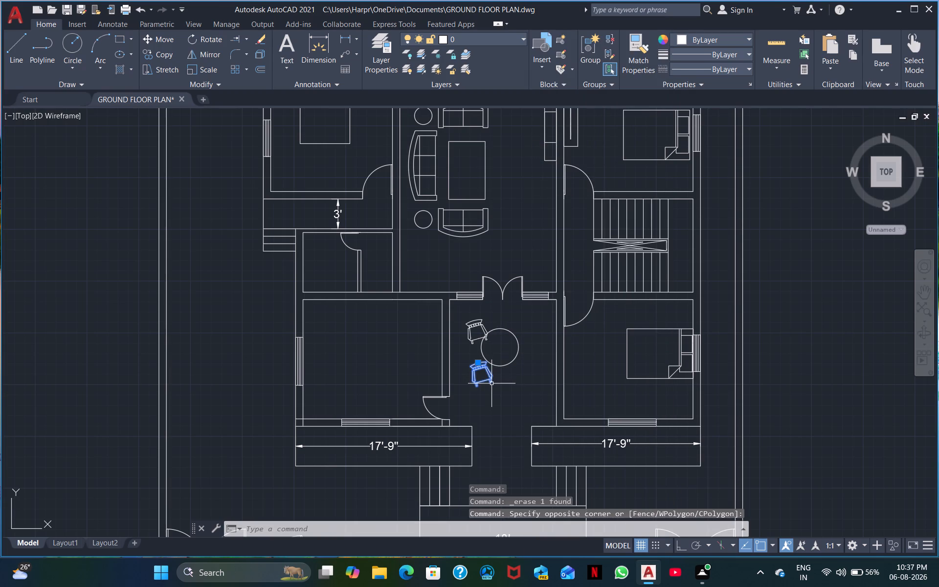
{"action": "right_click", "coordinate": [492, 384]}
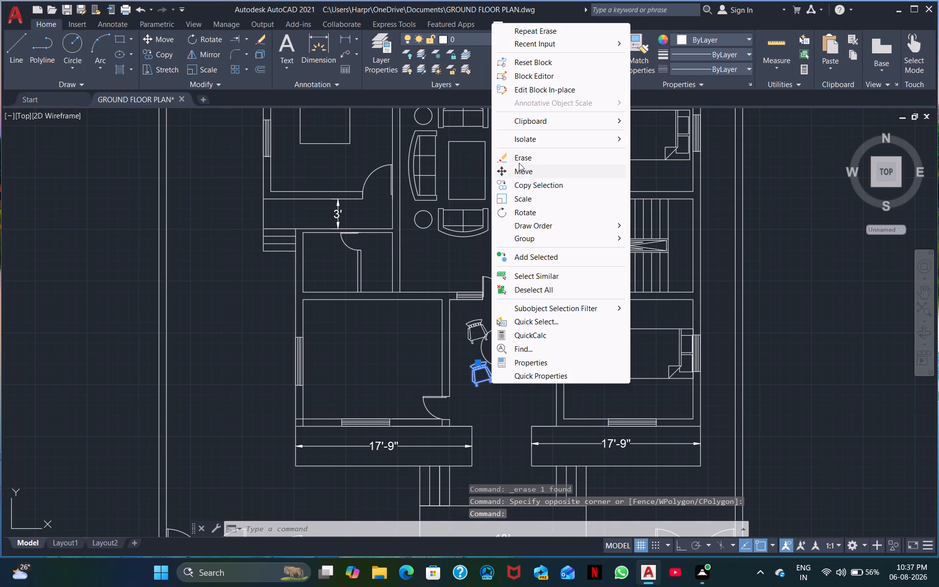
{"action": "left_click", "coordinate": [520, 158]}
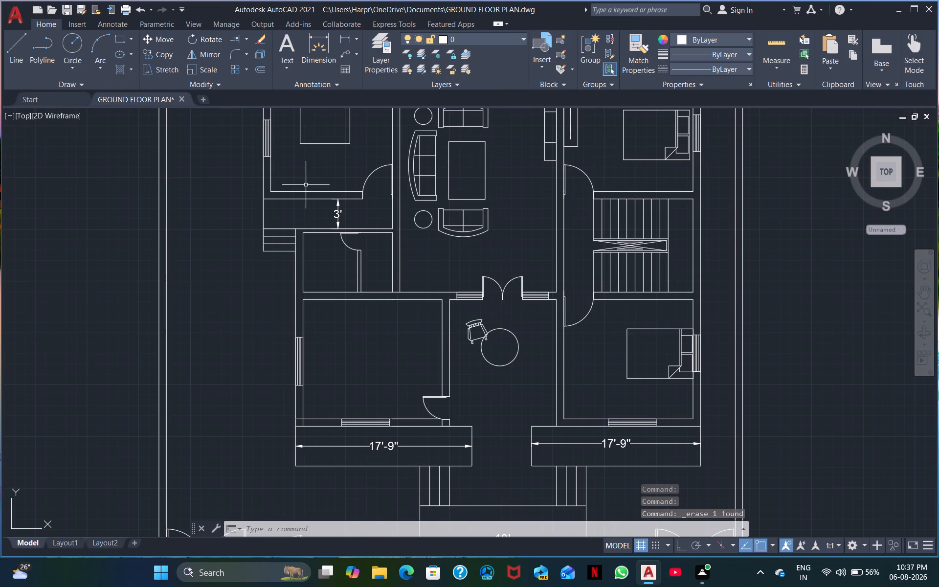
Create a polar array of the upper-left chair and the table circle around the circle's centre.
{"action": "type", "text": "AR"}
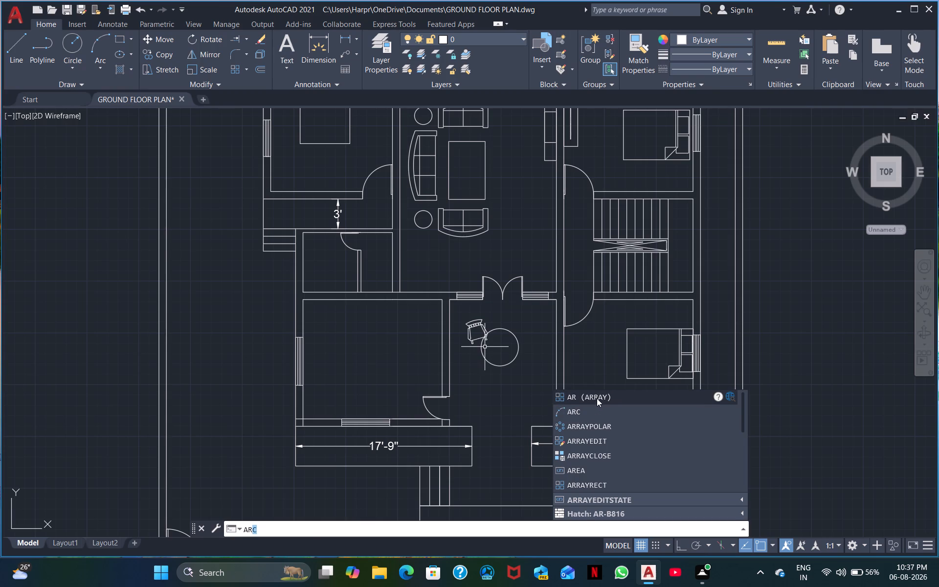
{"action": "left_click", "coordinate": [597, 398]}
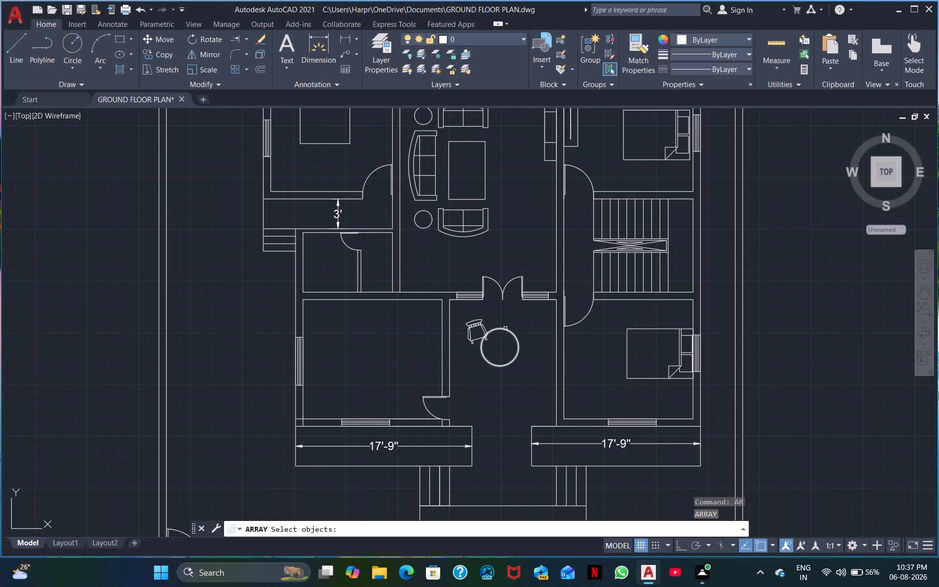
{"action": "left_click", "coordinate": [473, 321]}
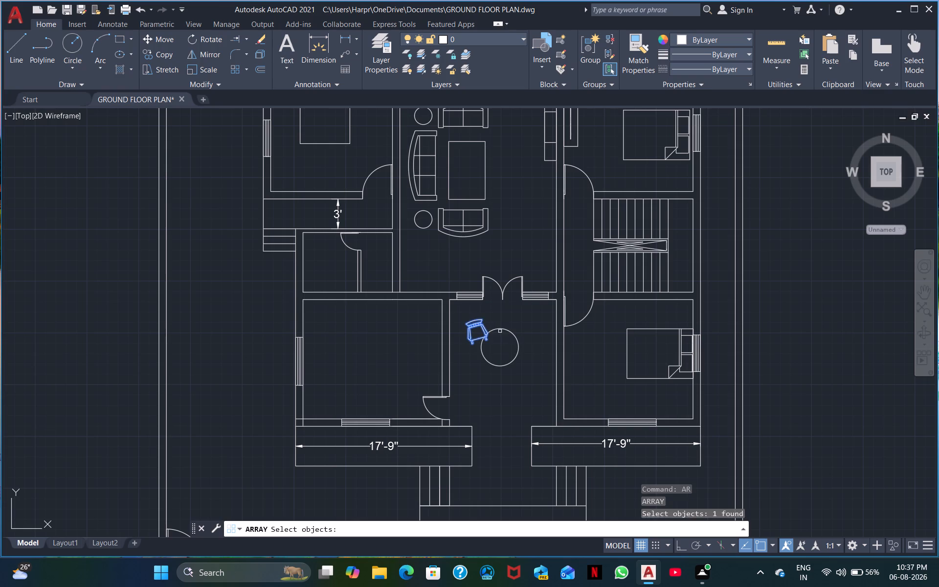
{"action": "double_click", "coordinate": [511, 330]}
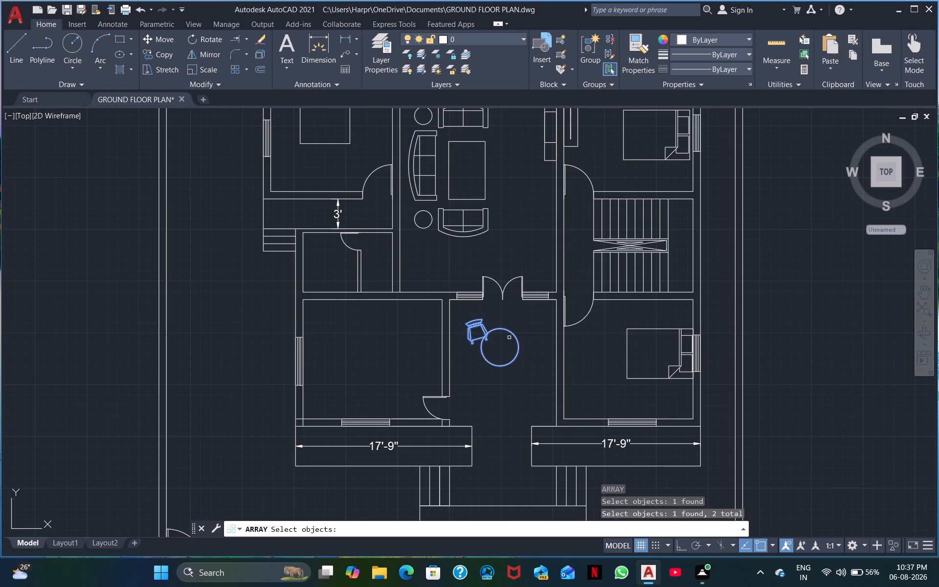
{"action": "key", "text": "Return"}
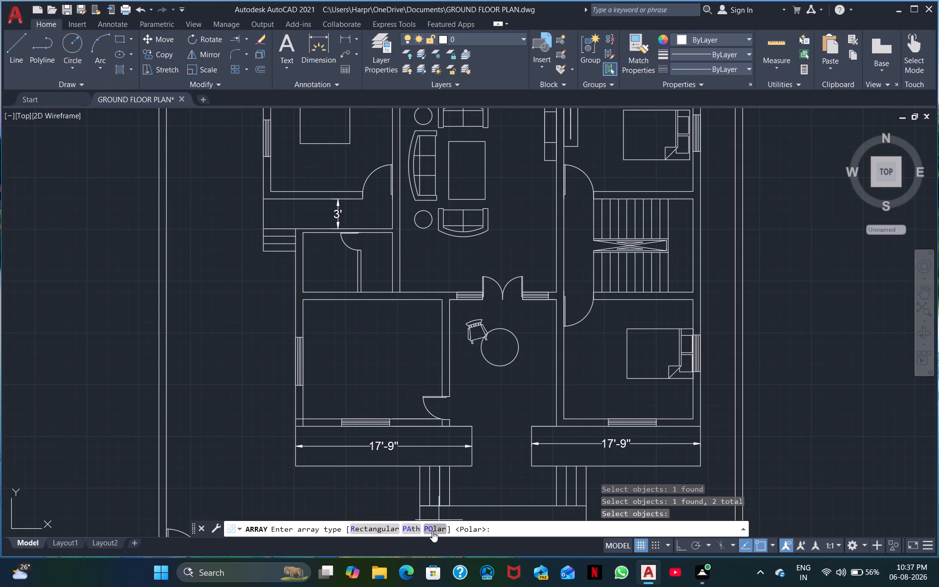
{"action": "left_click", "coordinate": [435, 530]}
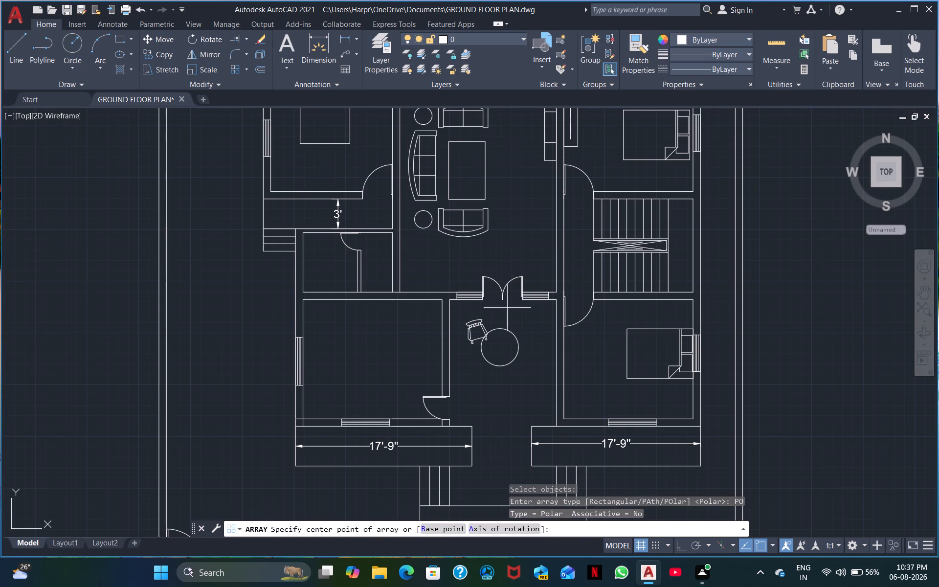
{"action": "left_click", "coordinate": [499, 345]}
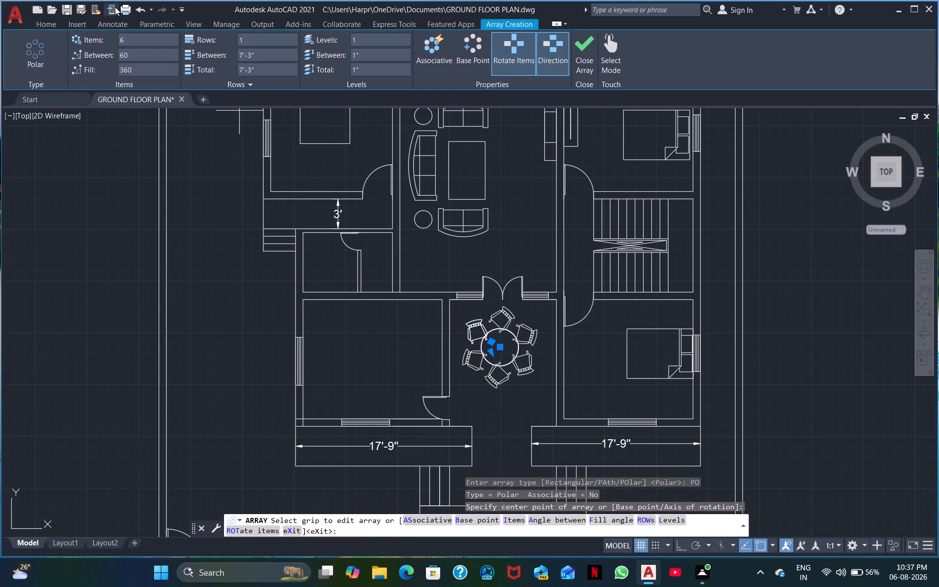
Set the polar array to 4 items spaced 90 degrees apart and finish the array.
{"action": "left_click", "coordinate": [126, 39]}
{"action": "key", "text": "BackSpace"}
{"action": "key", "text": "4"}
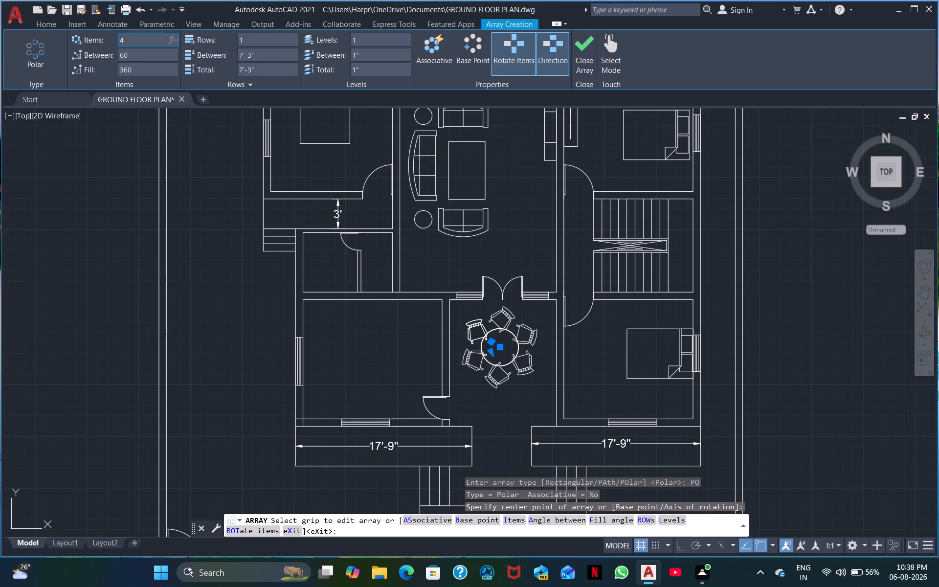
{"action": "key", "text": "Return"}
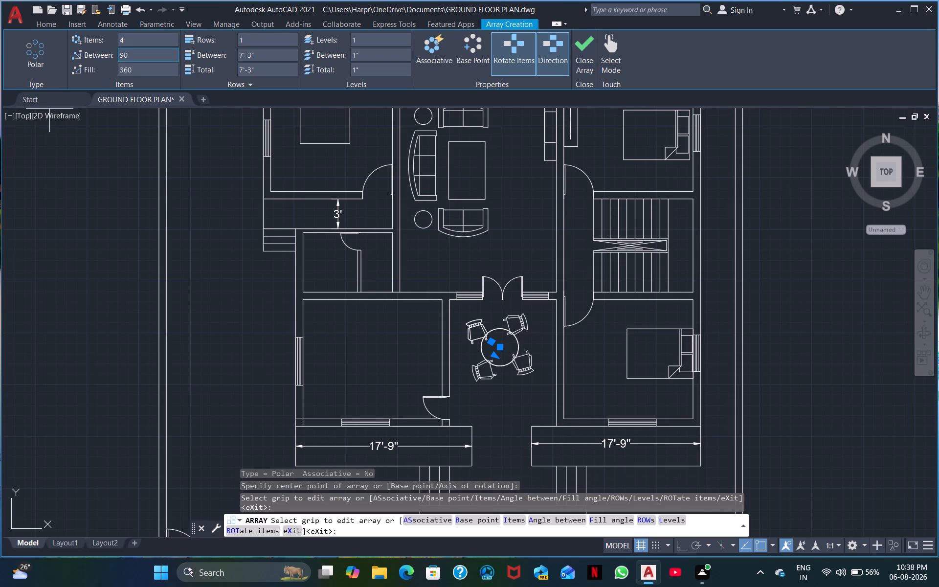
{"action": "left_click", "coordinate": [135, 54]}
{"action": "type", "text": "90"}
{"action": "key", "text": "Return"}
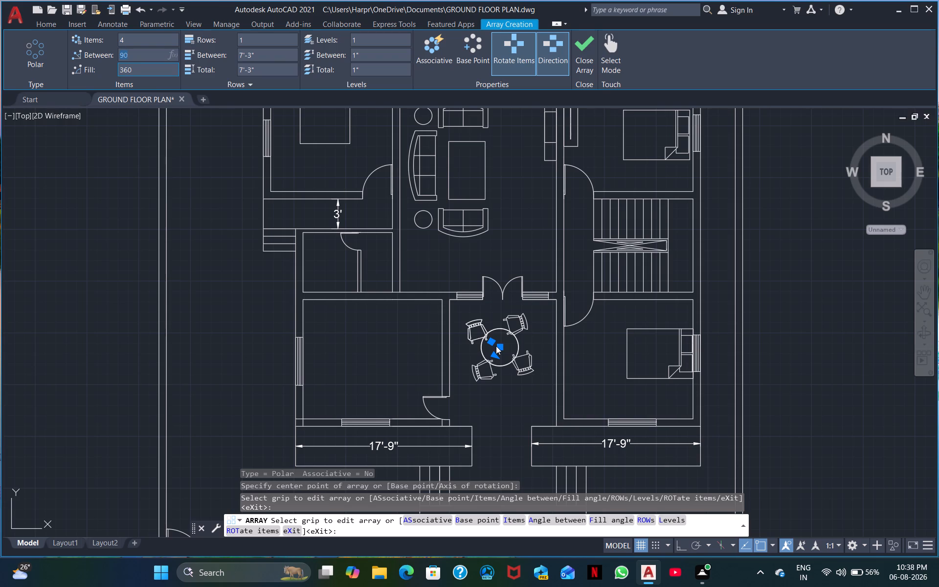
{"action": "key", "text": "Return"}
{"action": "key", "text": "Return"}
{"action": "left_click", "coordinate": [587, 49]}
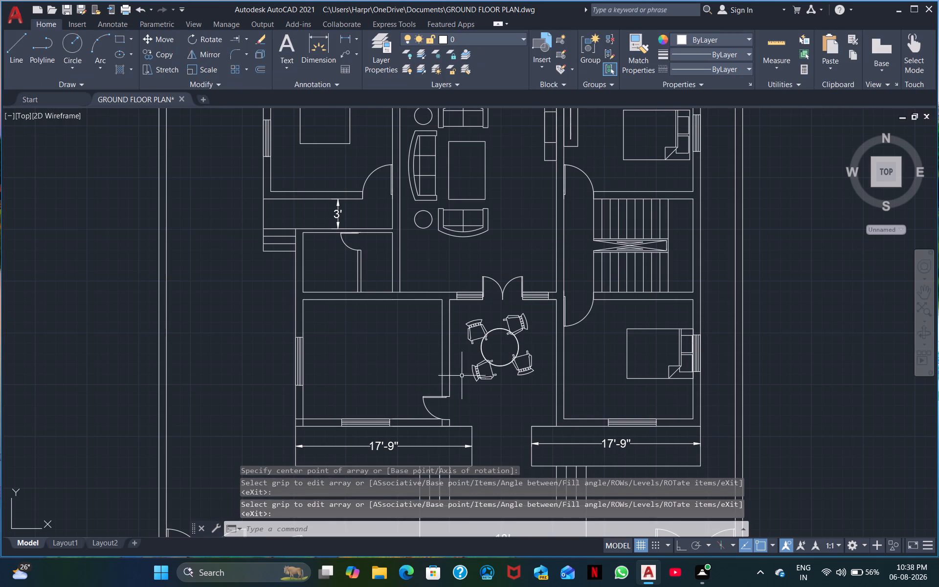
Rotate the upper-left chair counterclockwise about its lower-right leg at the table's edge, turning it to face the round table.
{"action": "left_click", "coordinate": [469, 337]}
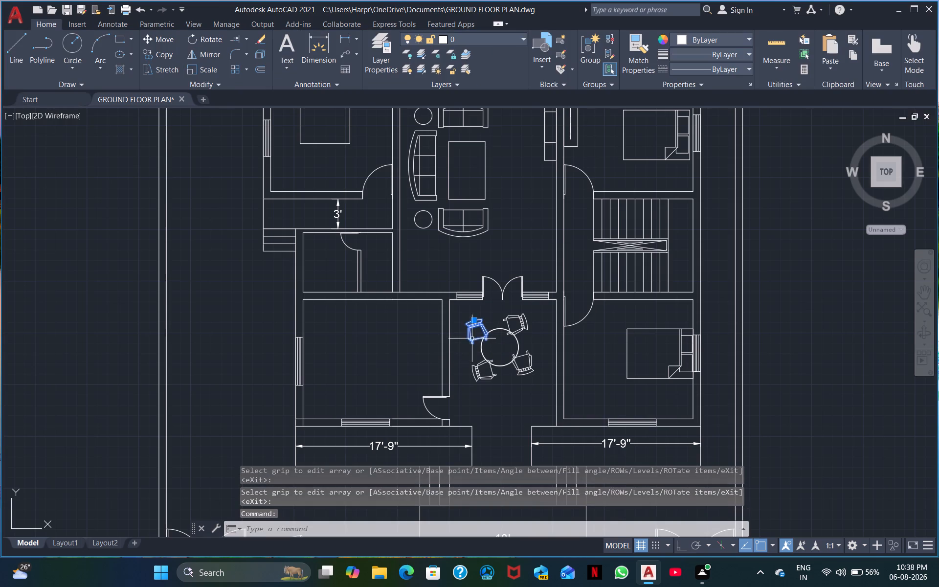
{"action": "right_click", "coordinate": [479, 341]}
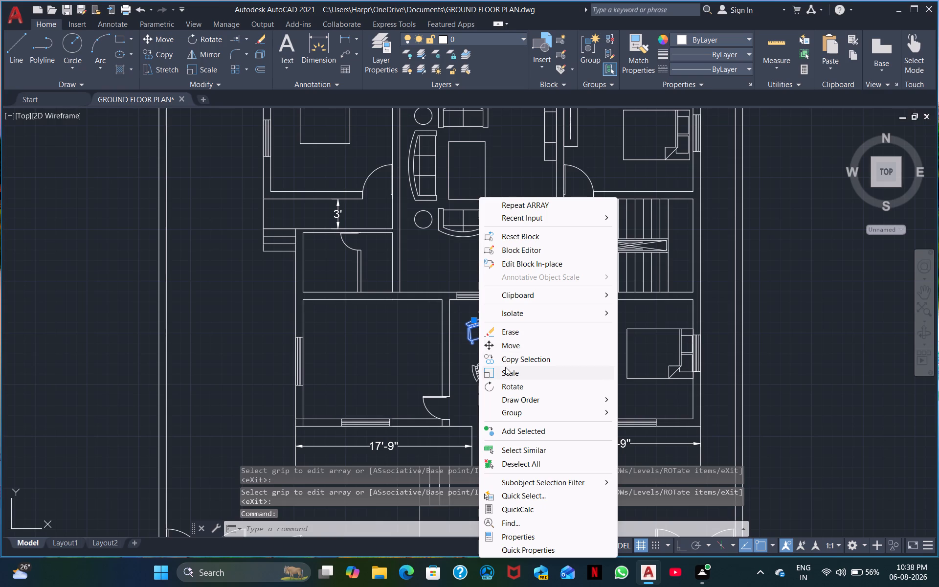
{"action": "left_click", "coordinate": [512, 386]}
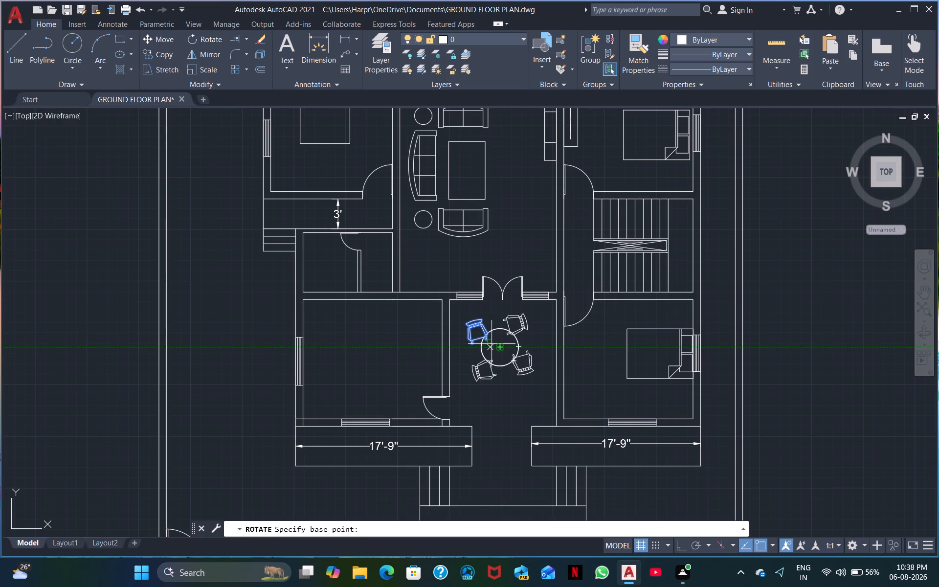
{"action": "left_click", "coordinate": [487, 340]}
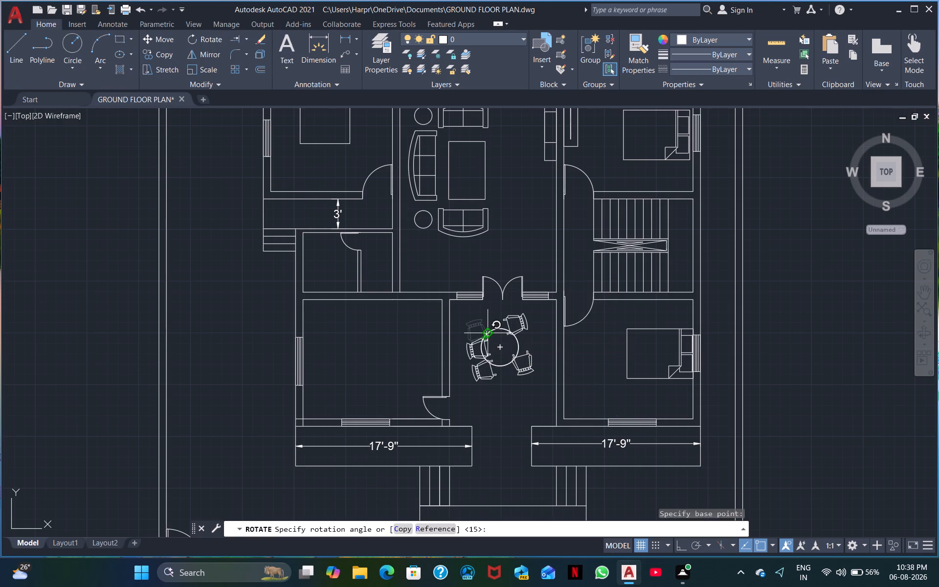
{"action": "left_click", "coordinate": [491, 332]}
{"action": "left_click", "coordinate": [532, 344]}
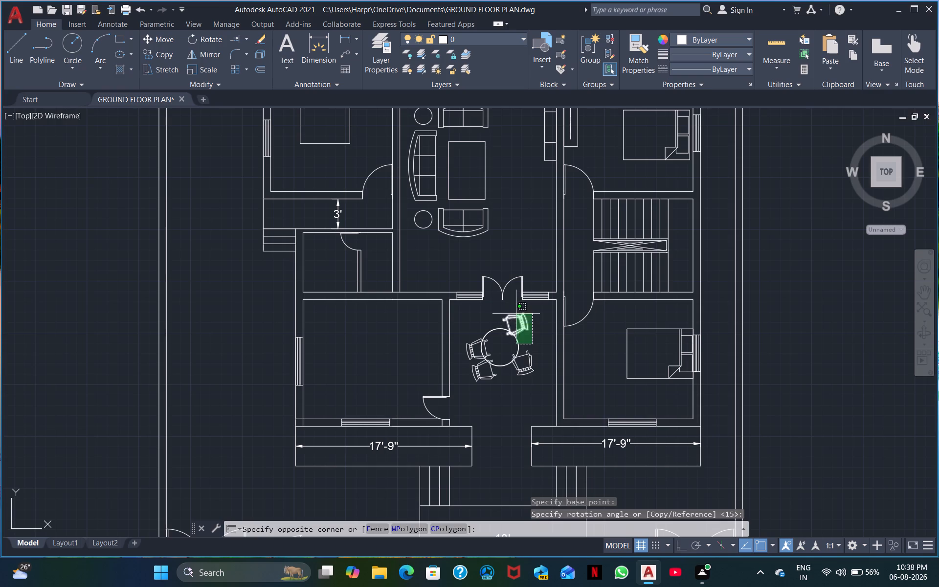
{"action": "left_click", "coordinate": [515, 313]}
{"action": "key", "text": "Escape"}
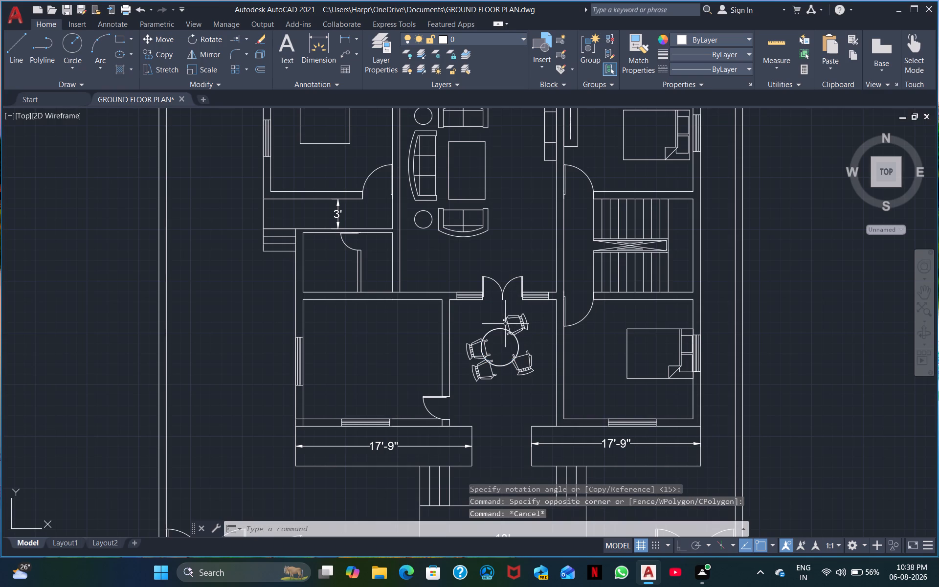
Rotate the upper-right chair counterclockwise by about 47 degrees about its upper-left leg, turning it to face the round table.
{"action": "left_click", "coordinate": [507, 324]}
{"action": "right_click", "coordinate": [507, 324]}
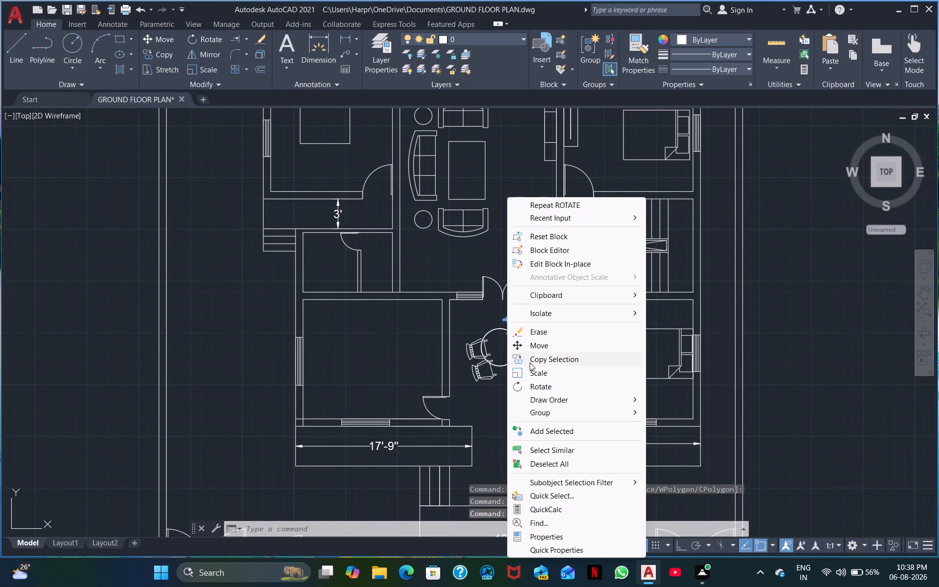
{"action": "left_click", "coordinate": [533, 381]}
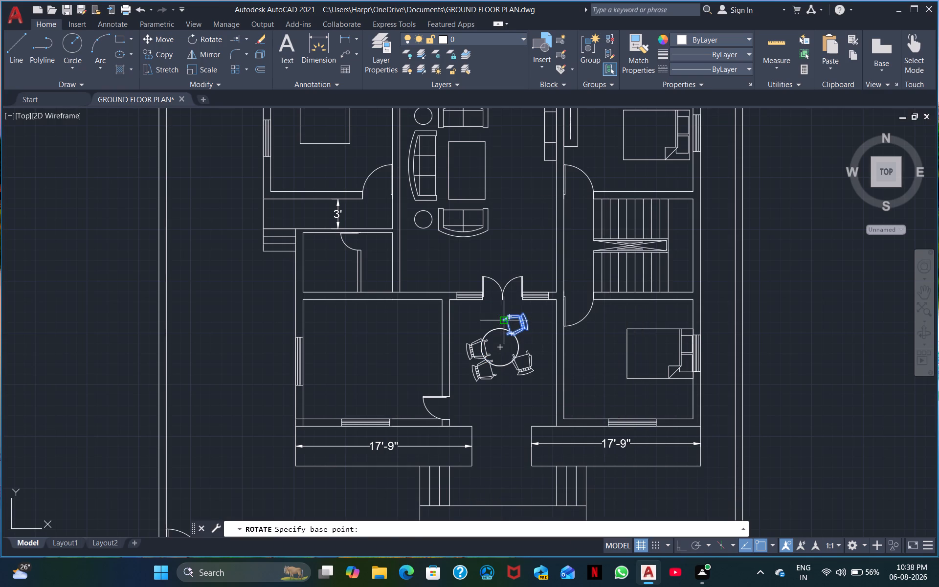
{"action": "left_click", "coordinate": [503, 324]}
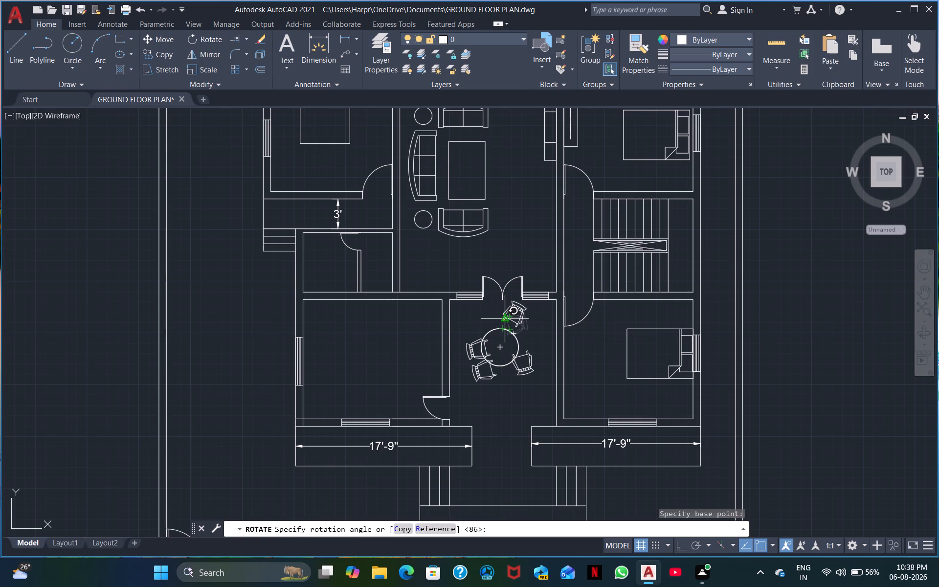
{"action": "left_click", "coordinate": [504, 320]}
Rotate the lower-right chair counterclockwise by about 37 degrees about its front leg, turning it to face the round table.
{"action": "left_click", "coordinate": [538, 376]}
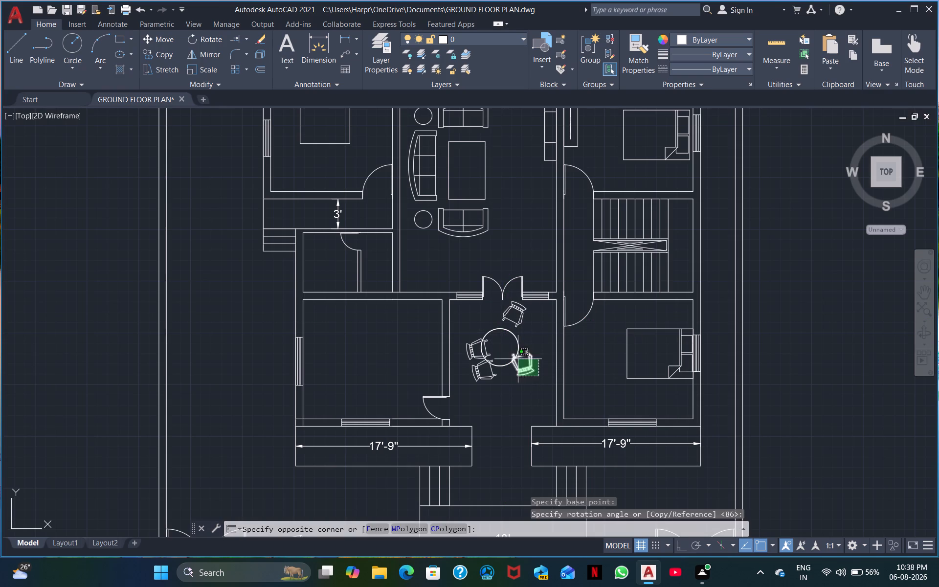
{"action": "left_click", "coordinate": [518, 359]}
{"action": "right_click", "coordinate": [518, 359]}
{"action": "left_click", "coordinate": [545, 383]}
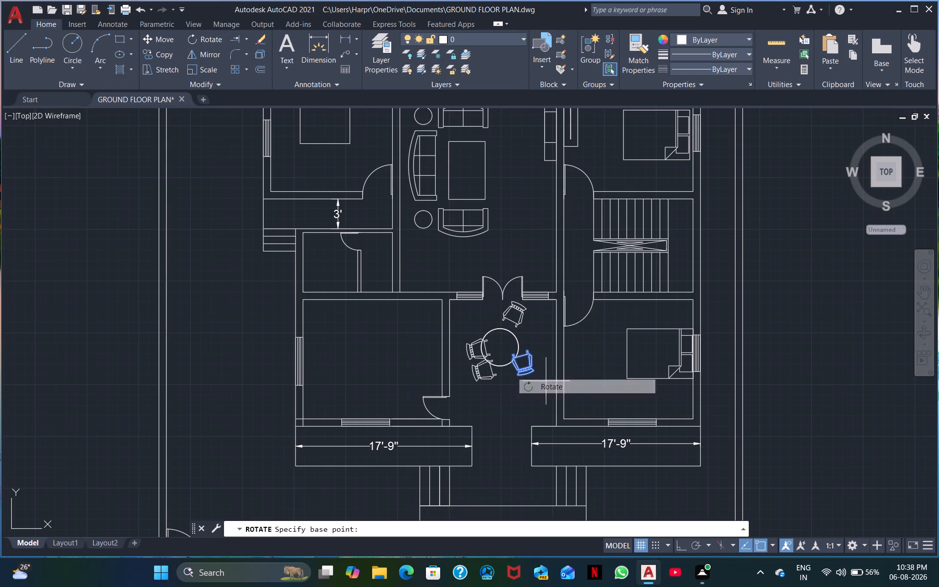
{"action": "left_click", "coordinate": [529, 351]}
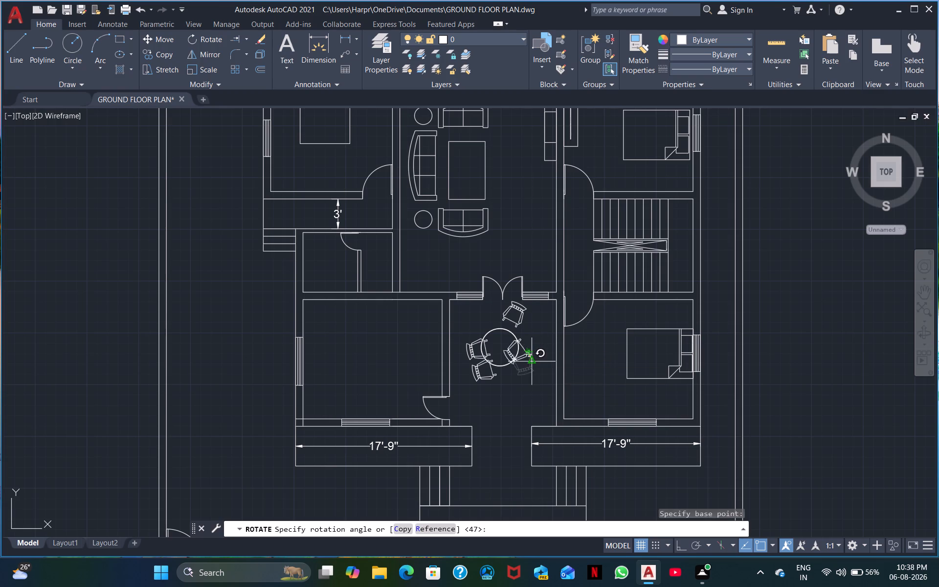
{"action": "left_click", "coordinate": [534, 347]}
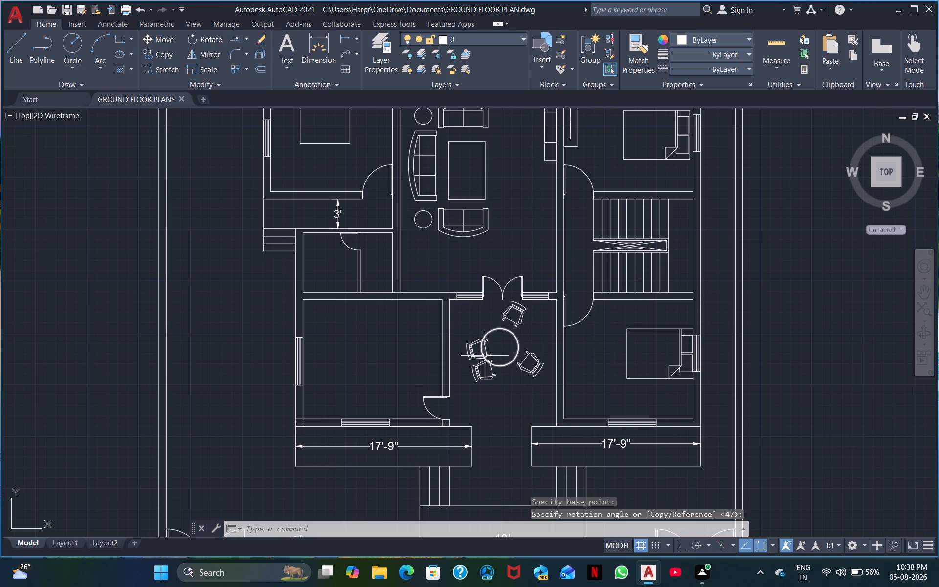
Move the chair overlapping the round table's left edge up and left, clear of the table and near the wall.
{"action": "left_click", "coordinate": [478, 355]}
{"action": "right_click", "coordinate": [478, 355]}
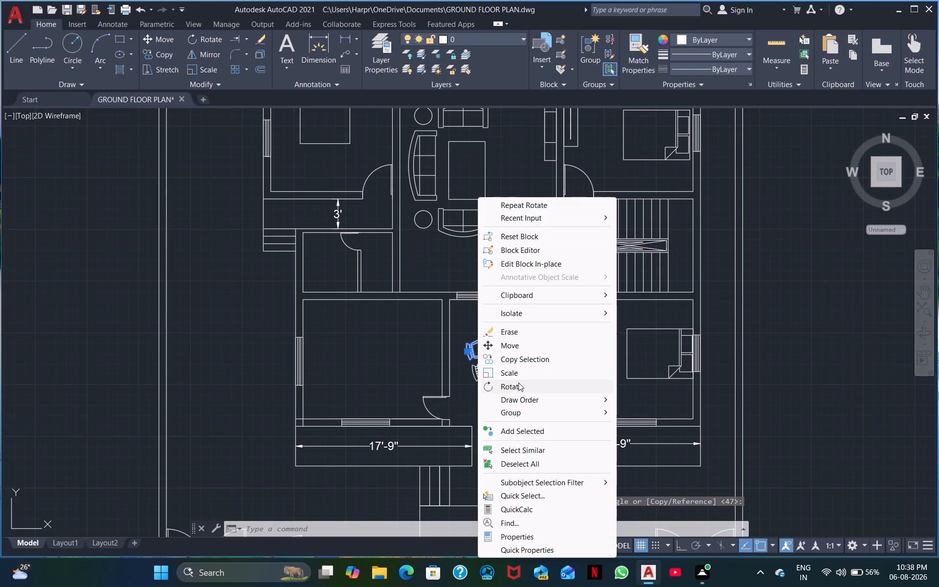
{"action": "left_click", "coordinate": [509, 344]}
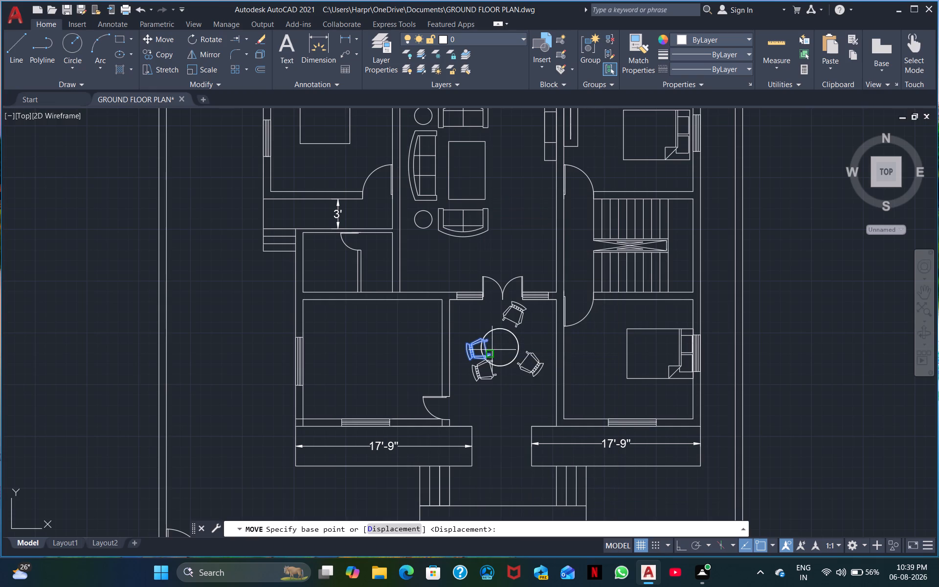
{"action": "left_click", "coordinate": [483, 345]}
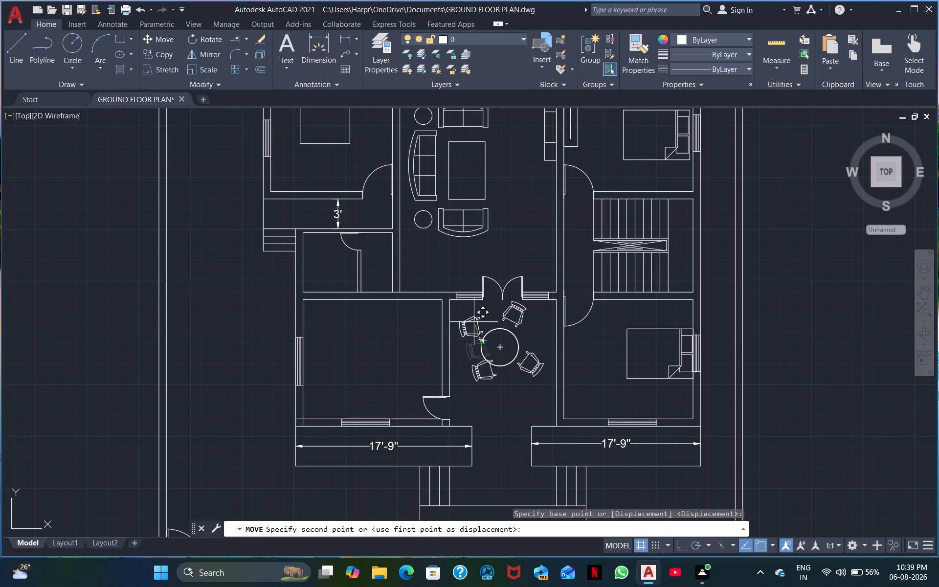
{"action": "left_click", "coordinate": [467, 325]}
Rotate the upper-left chair by about 319 degrees about its upper front leg so it faces the round table.
{"action": "left_click", "coordinate": [473, 346]}
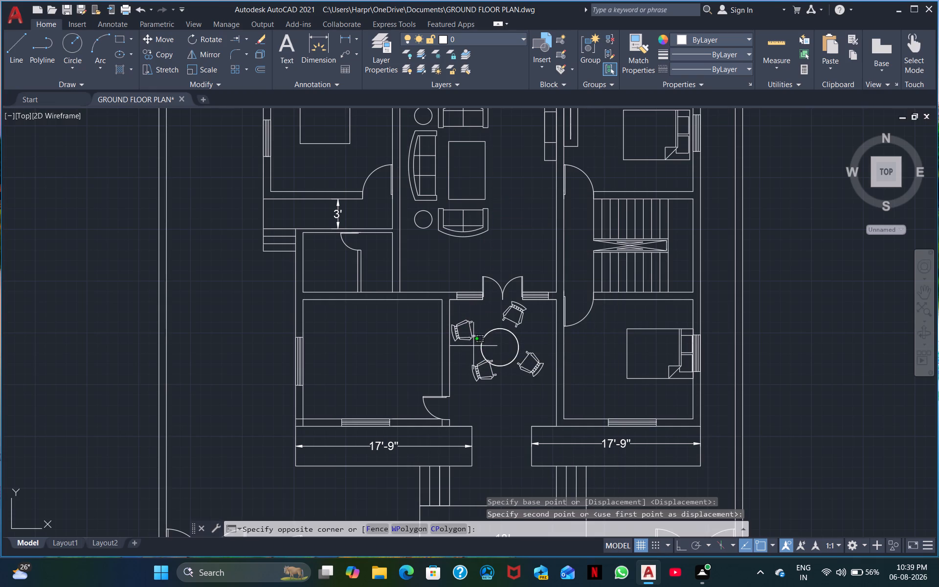
{"action": "left_click", "coordinate": [459, 331]}
{"action": "right_click", "coordinate": [469, 334]}
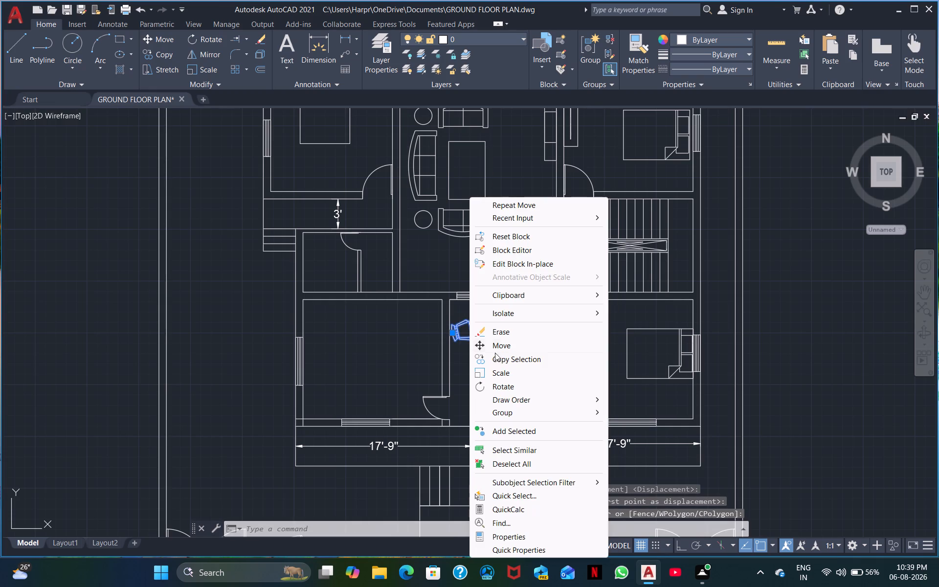
{"action": "left_click", "coordinate": [499, 382]}
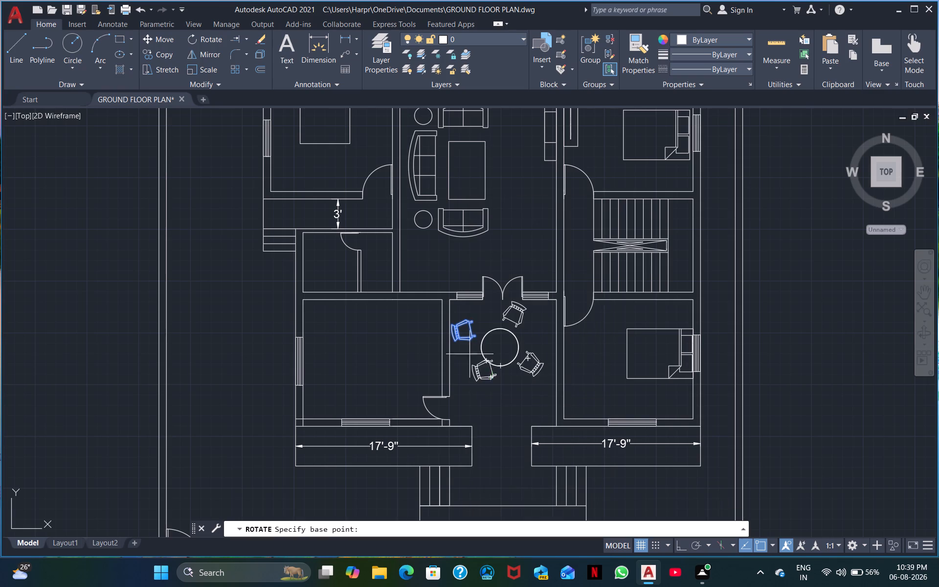
{"action": "left_click", "coordinate": [472, 320]}
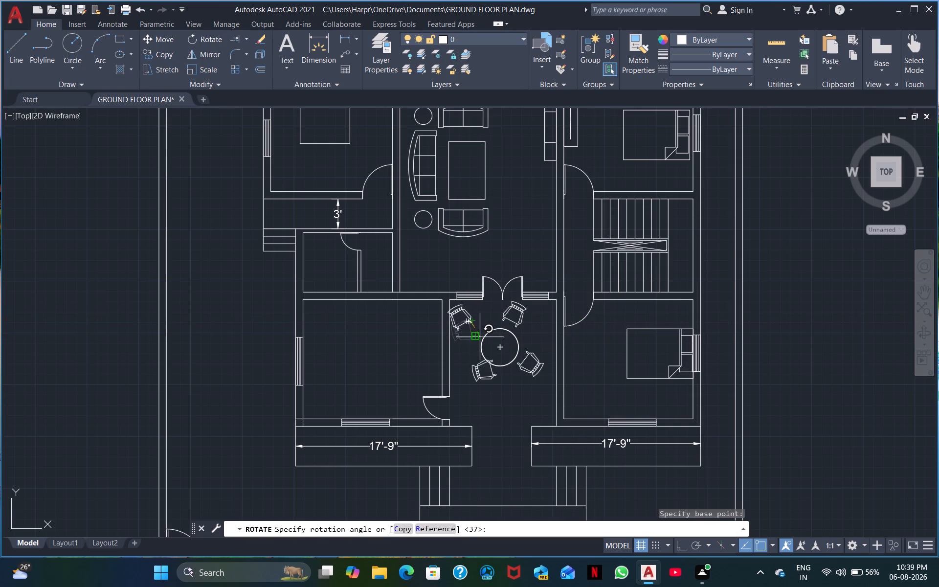
{"action": "left_click", "coordinate": [483, 336]}
Rotate the lower-left chair counterclockwise about its lower front leg so its back points down, away from the round table.
{"action": "left_click", "coordinate": [502, 395]}
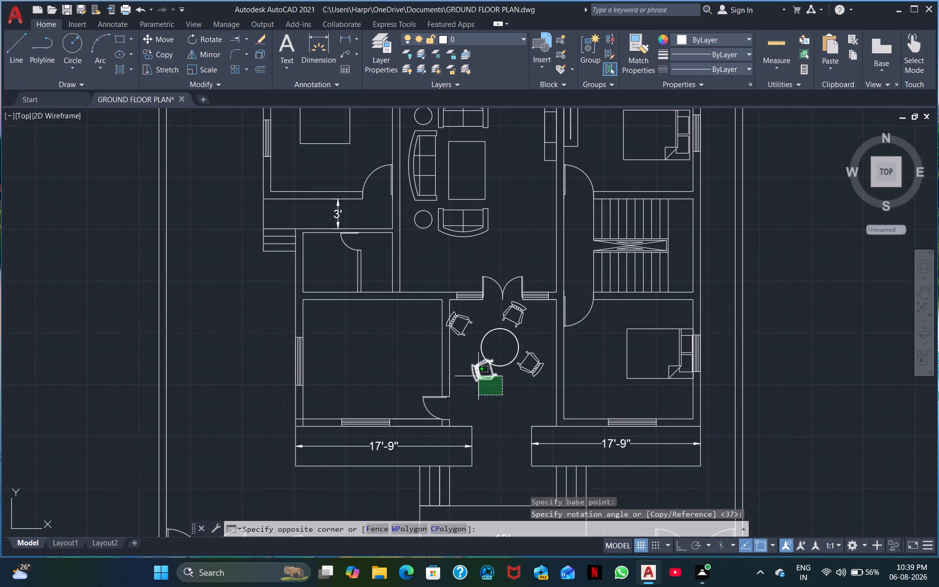
{"action": "left_click", "coordinate": [477, 375]}
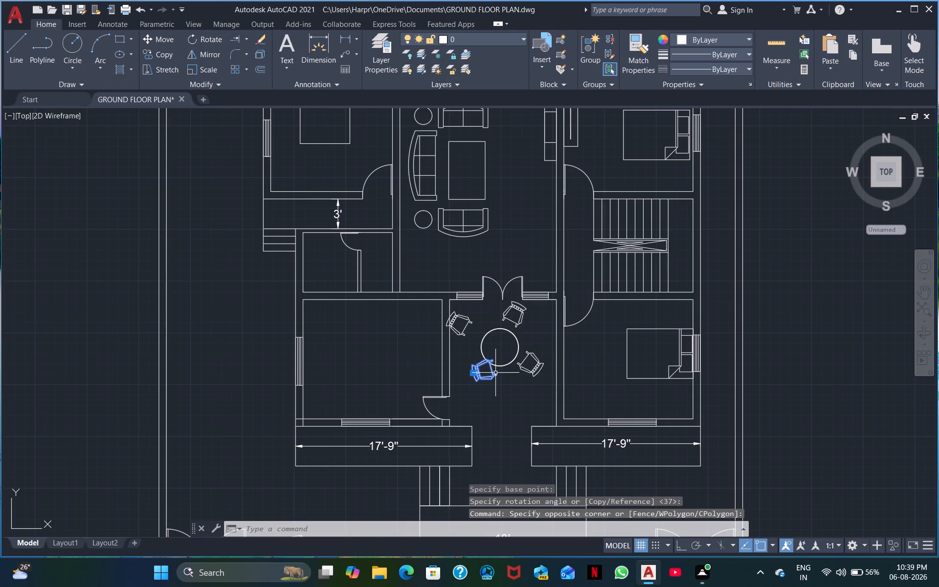
{"action": "right_click", "coordinate": [495, 374]}
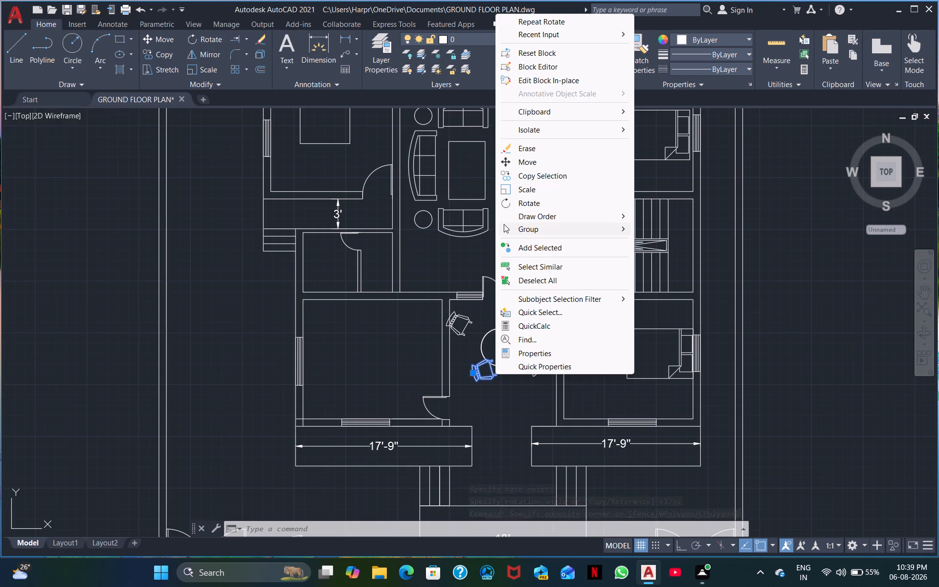
{"action": "left_click", "coordinate": [519, 203]}
{"action": "left_click", "coordinate": [500, 374]}
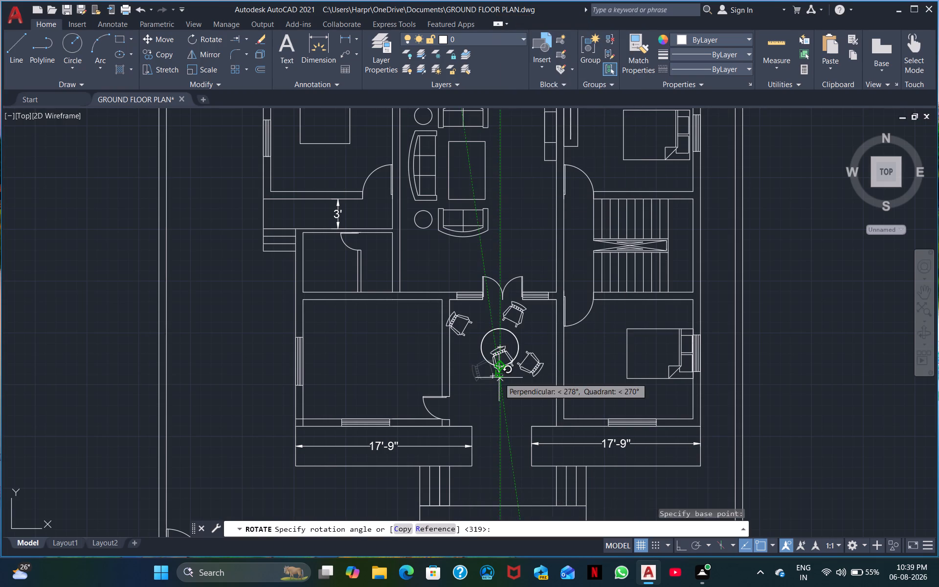
{"action": "left_click", "coordinate": [507, 365]}
Move the lower-left chair slightly up and left, closer to the round table's lower-left edge.
{"action": "left_click", "coordinate": [507, 411]}
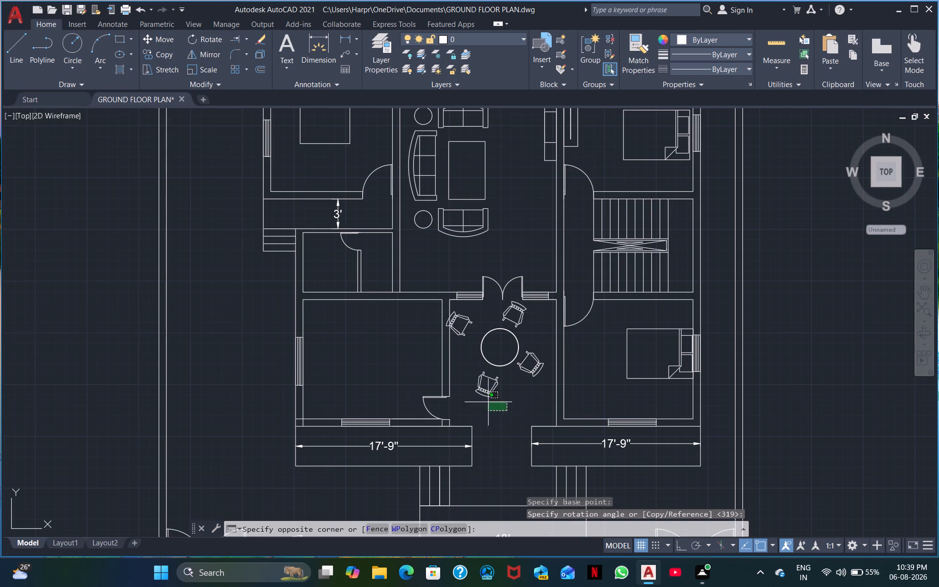
{"action": "left_click", "coordinate": [478, 379]}
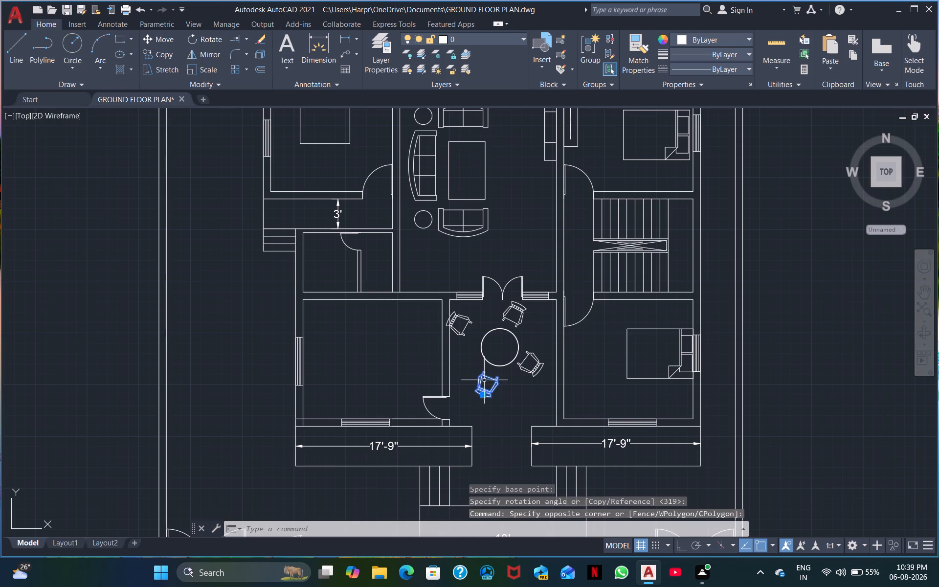
{"action": "right_click", "coordinate": [488, 386]}
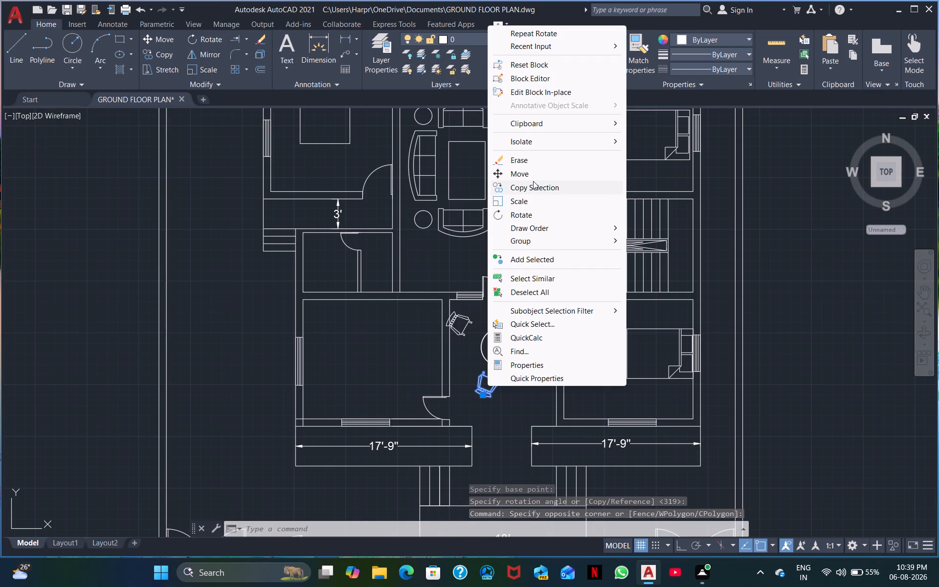
{"action": "left_click", "coordinate": [530, 179]}
{"action": "left_click", "coordinate": [488, 385]}
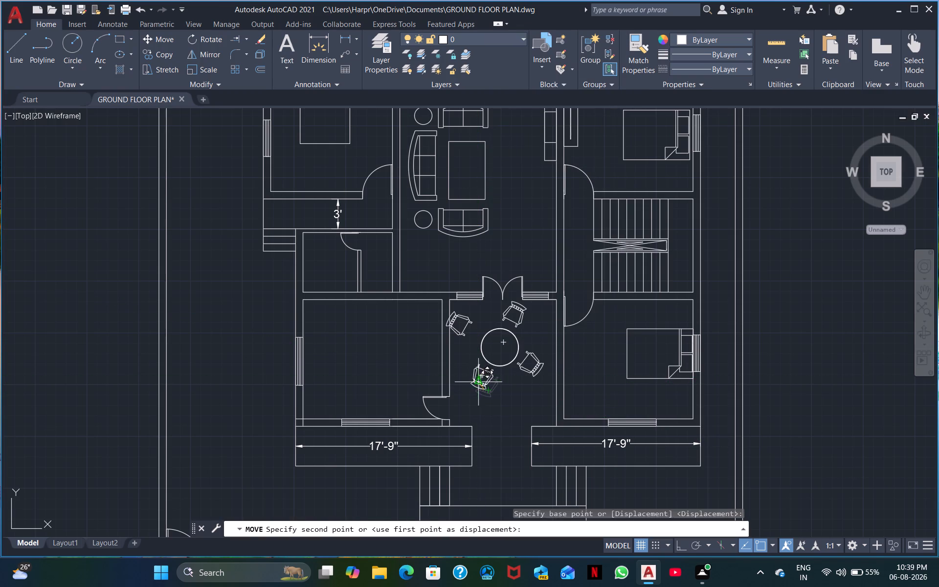
{"action": "left_click", "coordinate": [475, 381]}
Move the upper-left chair closer to the round table, leaving a small gap between the chair and the table's edge.
{"action": "left_click", "coordinate": [472, 339]}
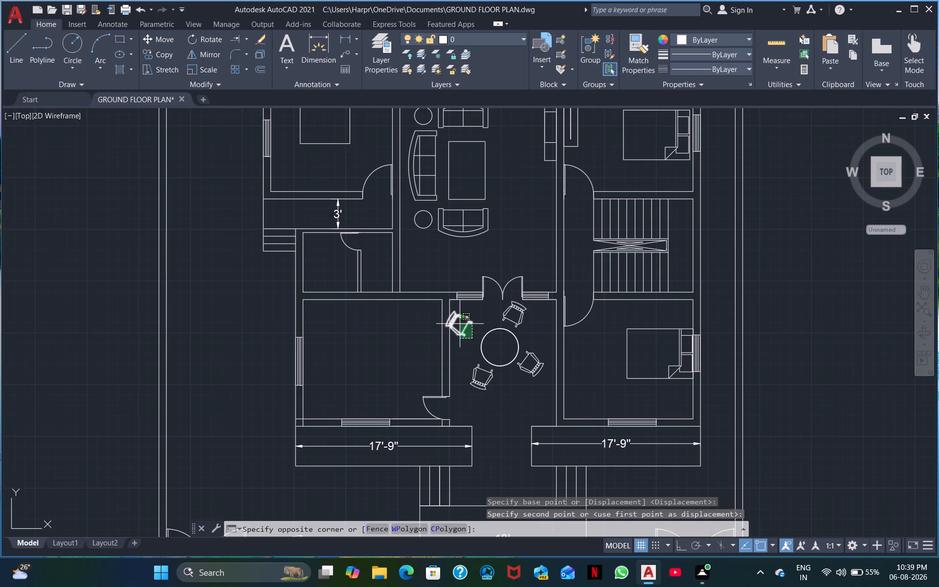
{"action": "left_click", "coordinate": [455, 320]}
{"action": "right_click", "coordinate": [455, 320]}
{"action": "left_click", "coordinate": [488, 341]}
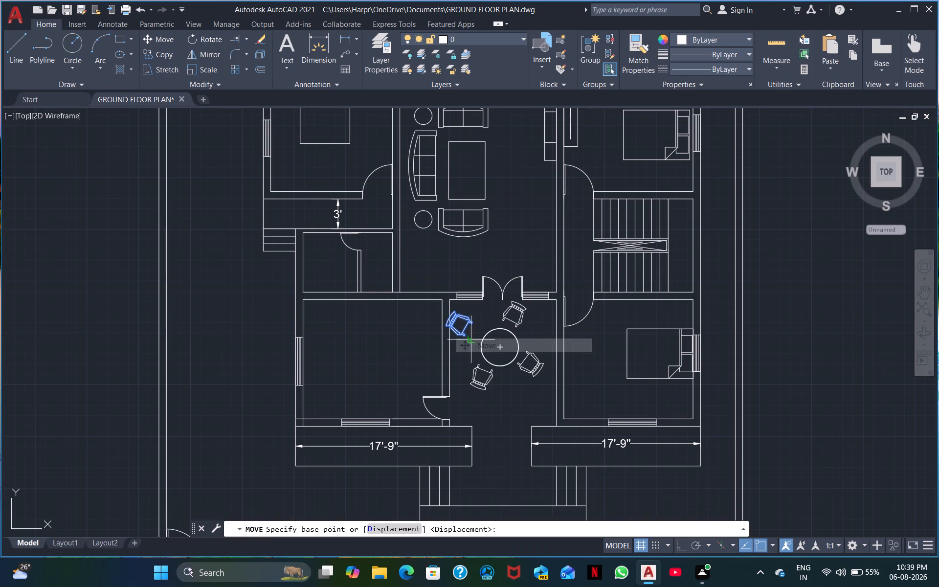
{"action": "left_click", "coordinate": [468, 329]}
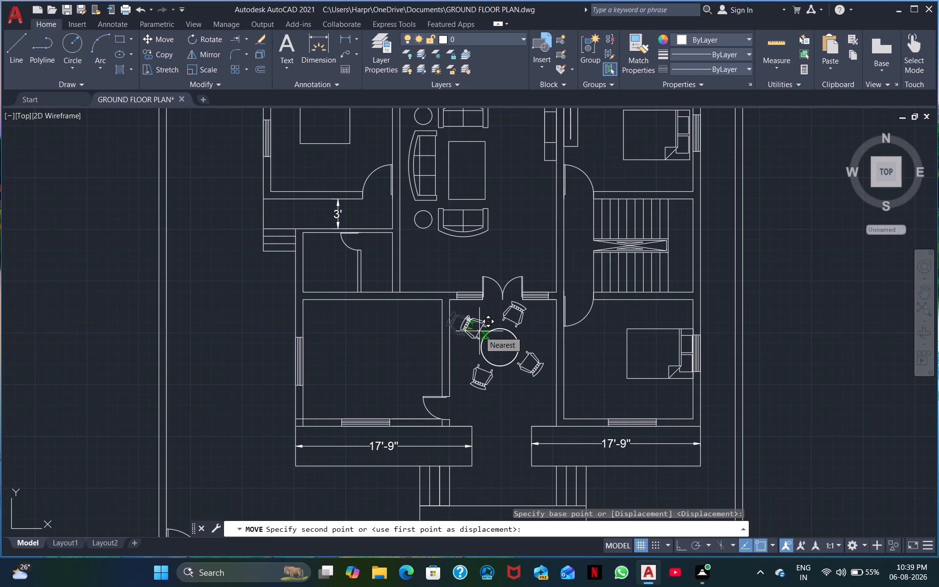
{"action": "left_click", "coordinate": [479, 331]}
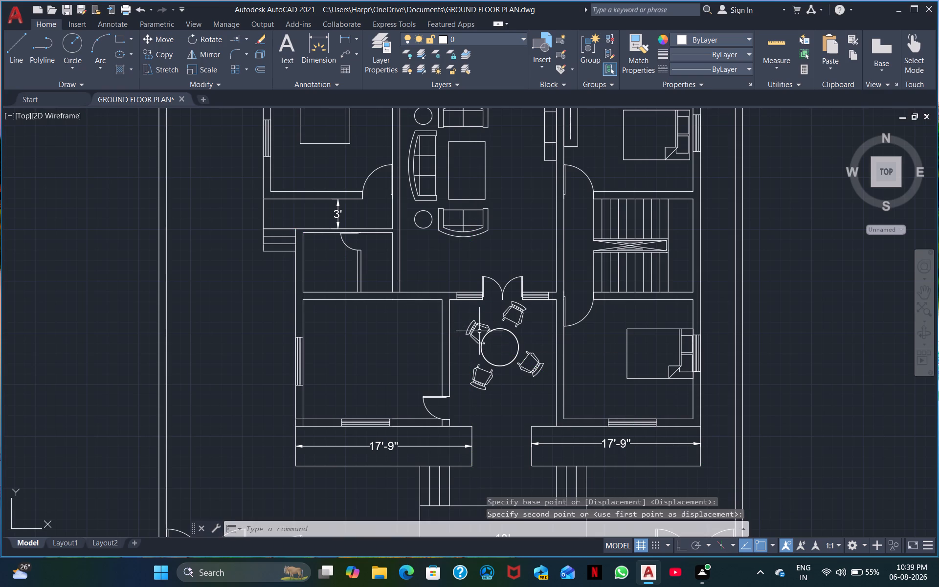
{"action": "left_click", "coordinate": [479, 331]}
{"action": "left_click", "coordinate": [486, 321]}
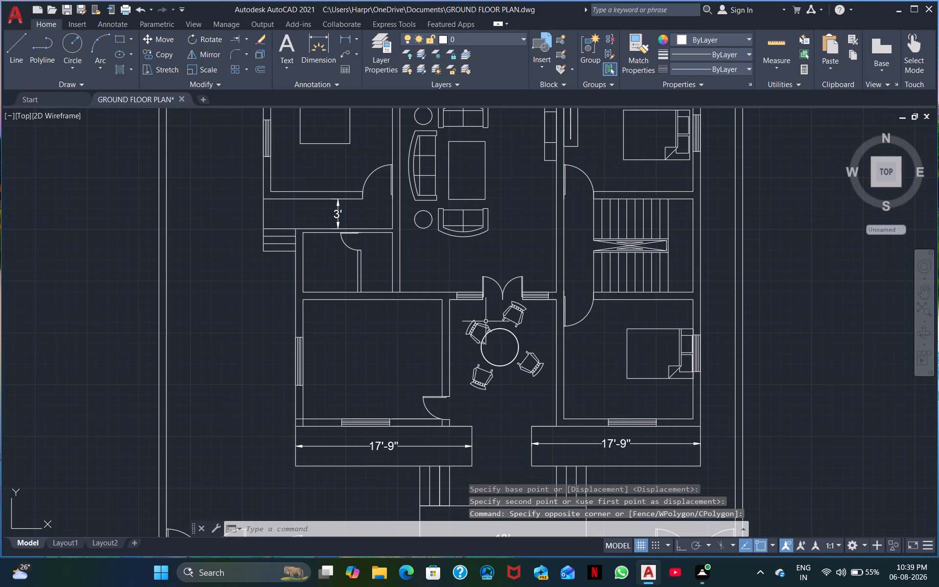
{"action": "left_click_drag", "start_coordinate": [486, 321], "coordinate": [476, 334]}
{"action": "right_click", "coordinate": [467, 338]}
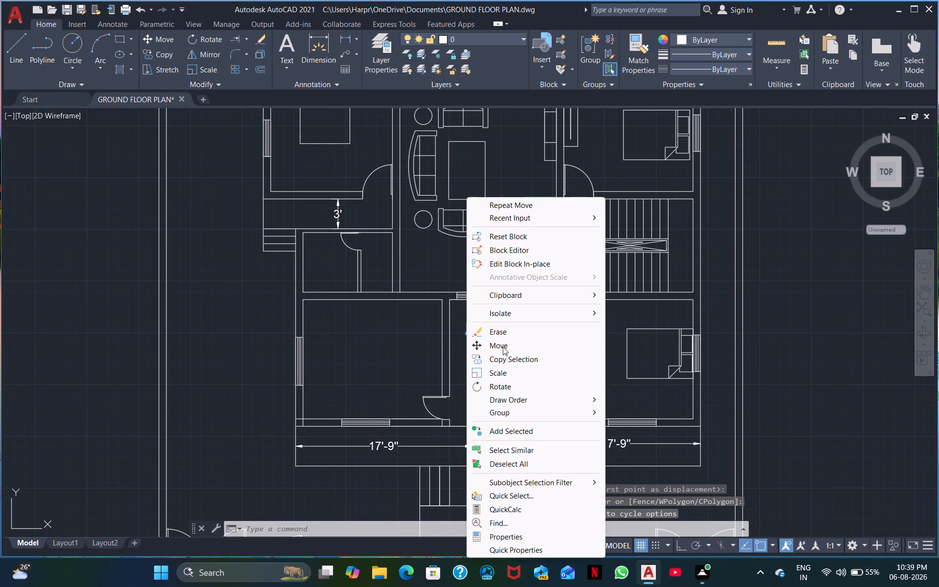
{"action": "left_click", "coordinate": [503, 347]}
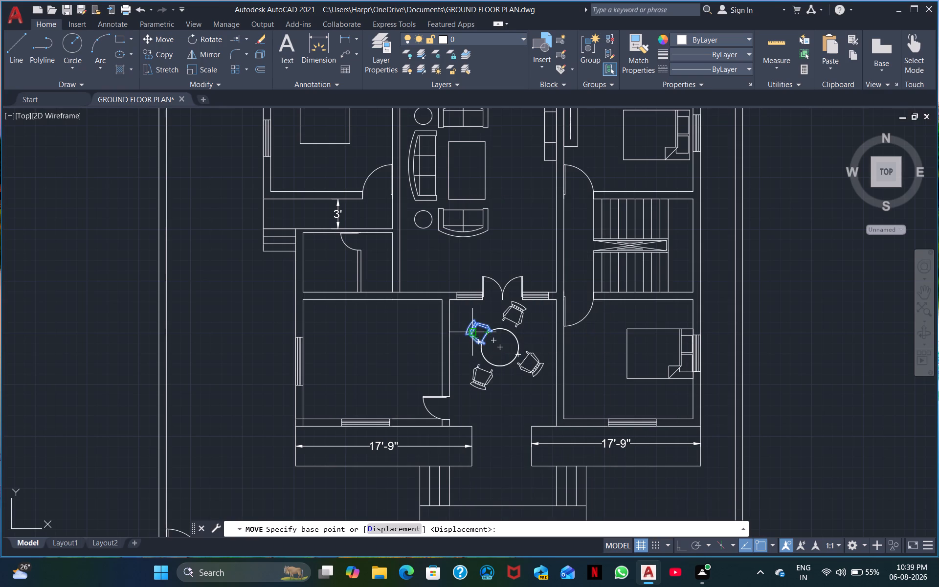
{"action": "left_click", "coordinate": [473, 332]}
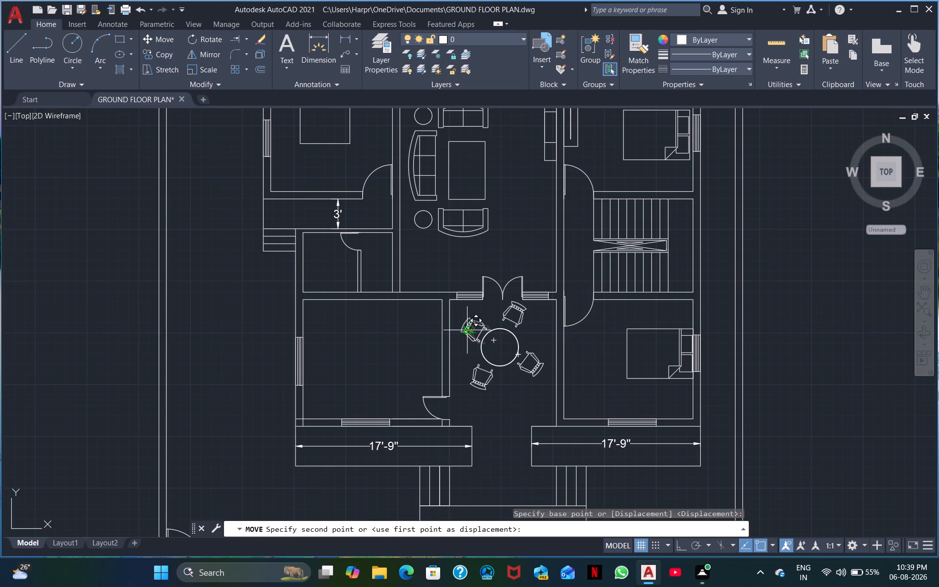
{"action": "left_click", "coordinate": [464, 329]}
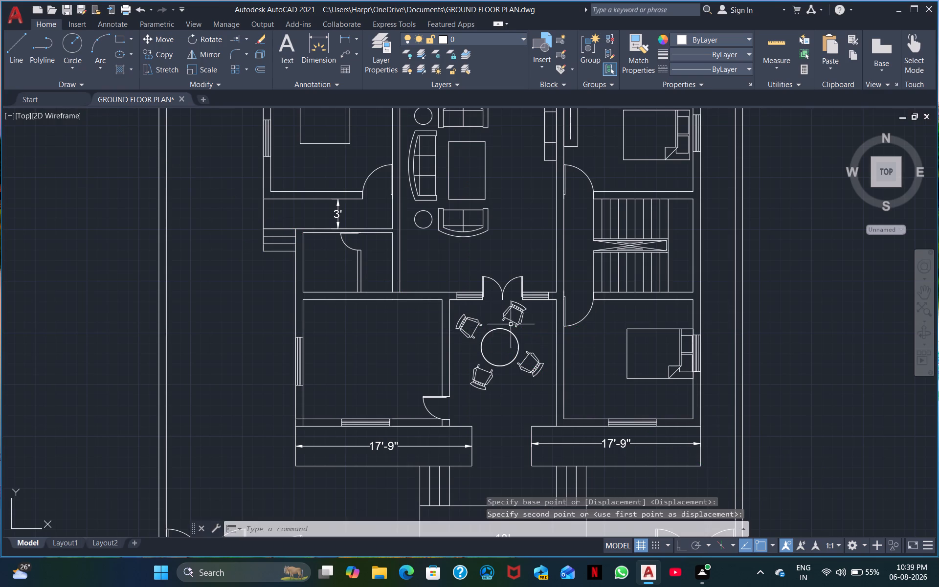
Move the upper-right chair slightly to the right so it sits at the round table's upper-right side.
{"action": "left_click_drag", "start_coordinate": [527, 326], "coordinate": [508, 317]}
{"action": "left_click", "coordinate": [508, 317]}
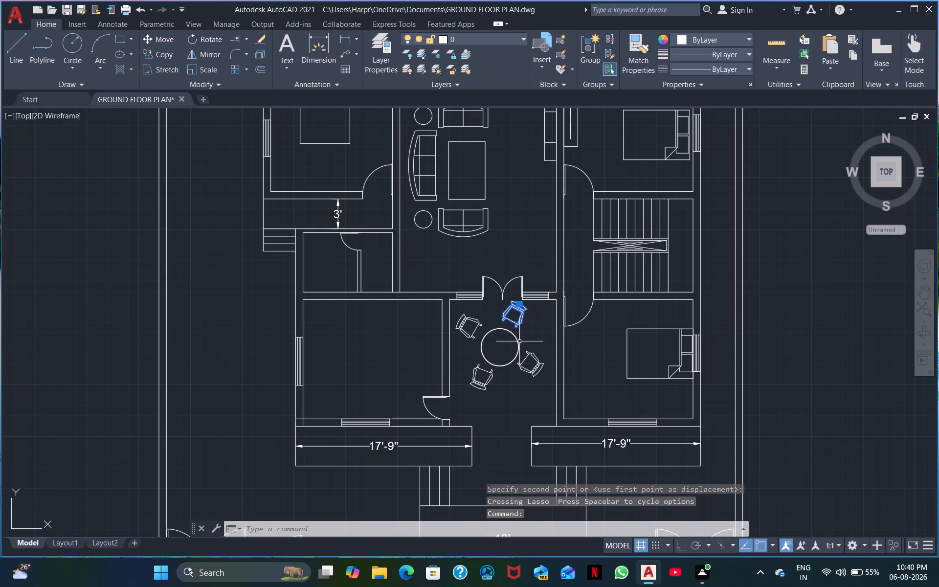
{"action": "right_click", "coordinate": [521, 324]}
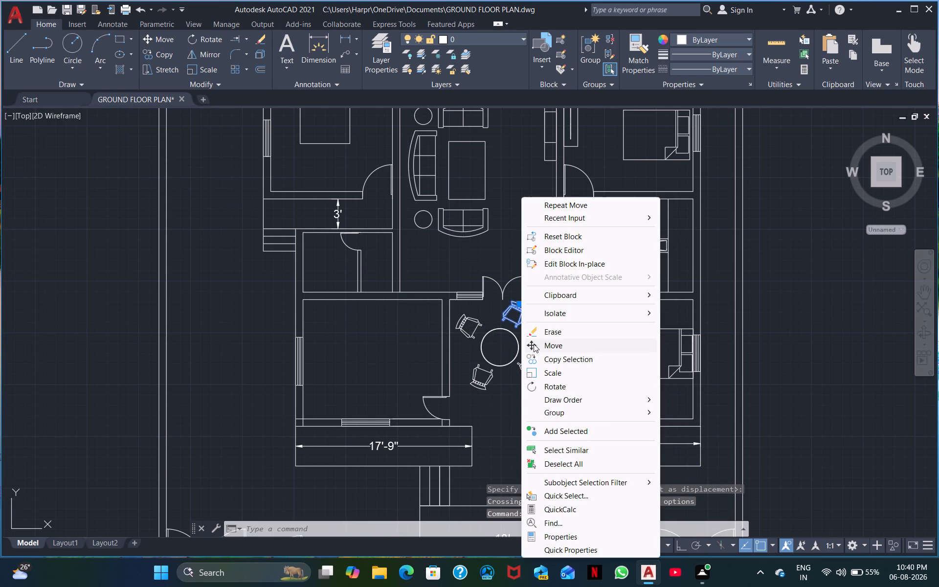
{"action": "left_click", "coordinate": [546, 344]}
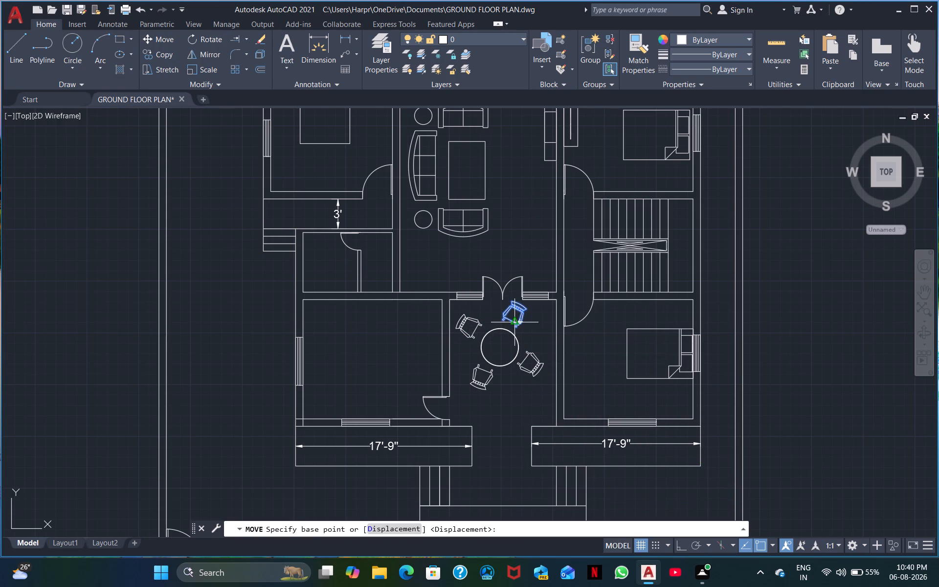
{"action": "left_click", "coordinate": [512, 322]}
{"action": "left_click", "coordinate": [521, 326]}
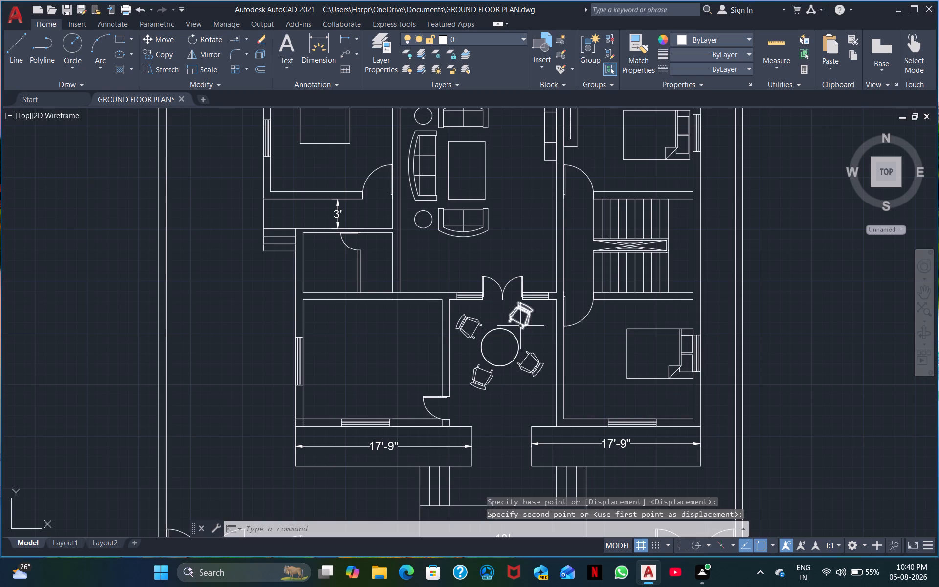
Move the lower-left chair slightly down and right, leaving a small gap between it and the round table.
{"action": "left_click", "coordinate": [500, 396]}
{"action": "left_click", "coordinate": [471, 380]}
{"action": "right_click", "coordinate": [471, 380]}
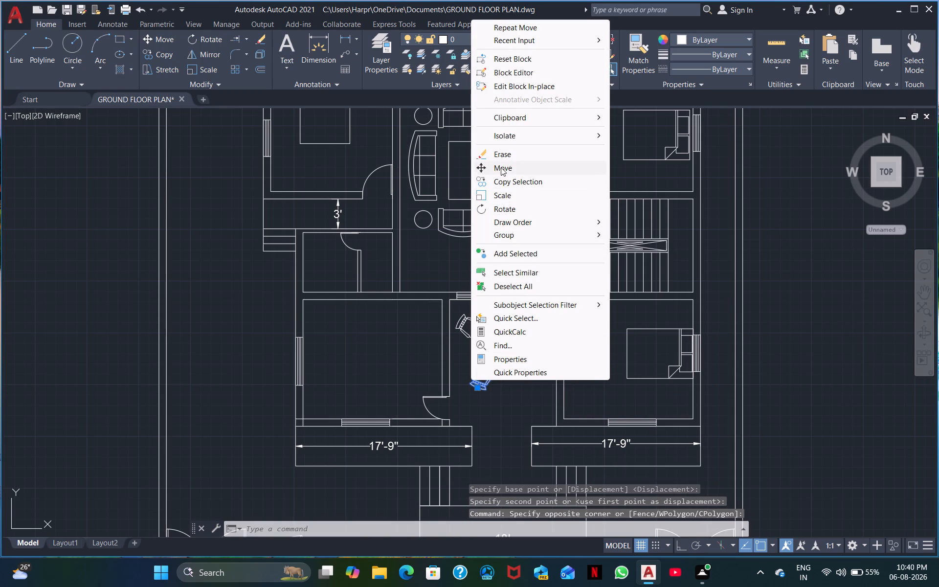
{"action": "left_click", "coordinate": [501, 168]}
{"action": "left_click", "coordinate": [487, 373]}
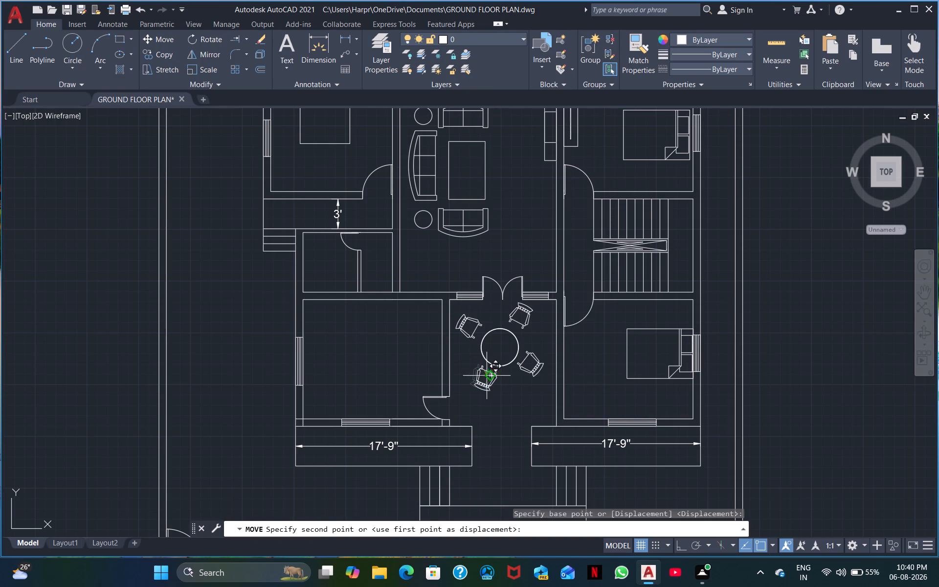
{"action": "left_click", "coordinate": [486, 378]}
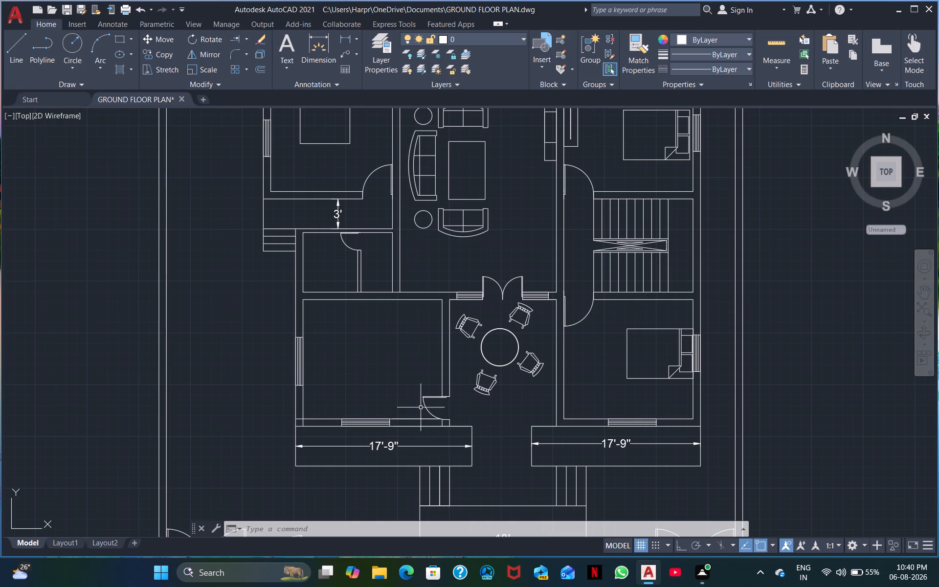
Examine the furnished ground floor plan from the entrance area up to the three small rooms along the plot's top edge.
{"action": "middle_click_drag", "start_coordinate": [421, 396], "coordinate": [450, 476]}
{"action": "middle_click_drag", "start_coordinate": [425, 405], "coordinate": [452, 440]}
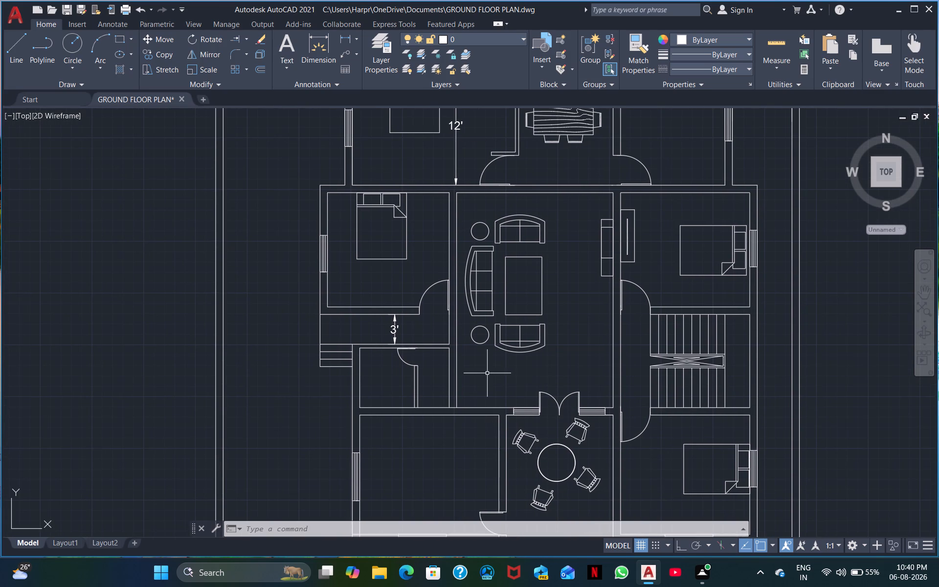
{"action": "middle_click_drag", "start_coordinate": [489, 371], "coordinate": [611, 385]}
{"action": "scroll", "coordinate": [611, 385], "scroll_direction": "down", "scroll_amount": 1}
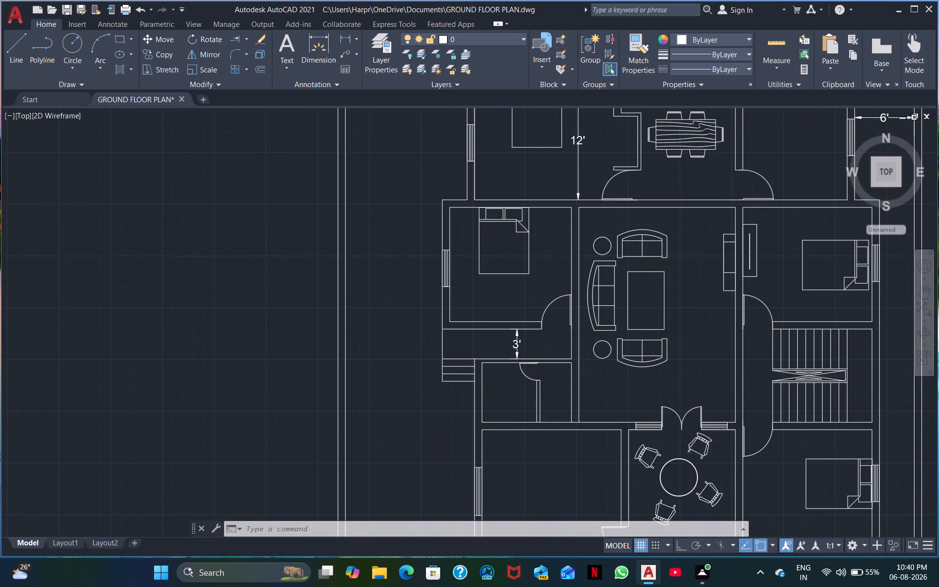
{"action": "middle_click_drag", "start_coordinate": [611, 385], "coordinate": [565, 470]}
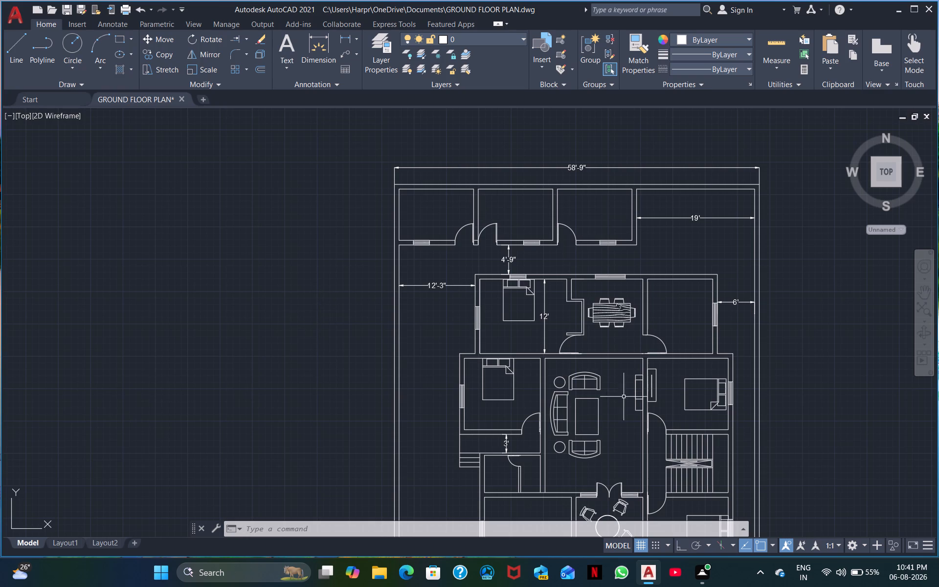
{"action": "middle_click_drag", "start_coordinate": [398, 236], "coordinate": [415, 355]}
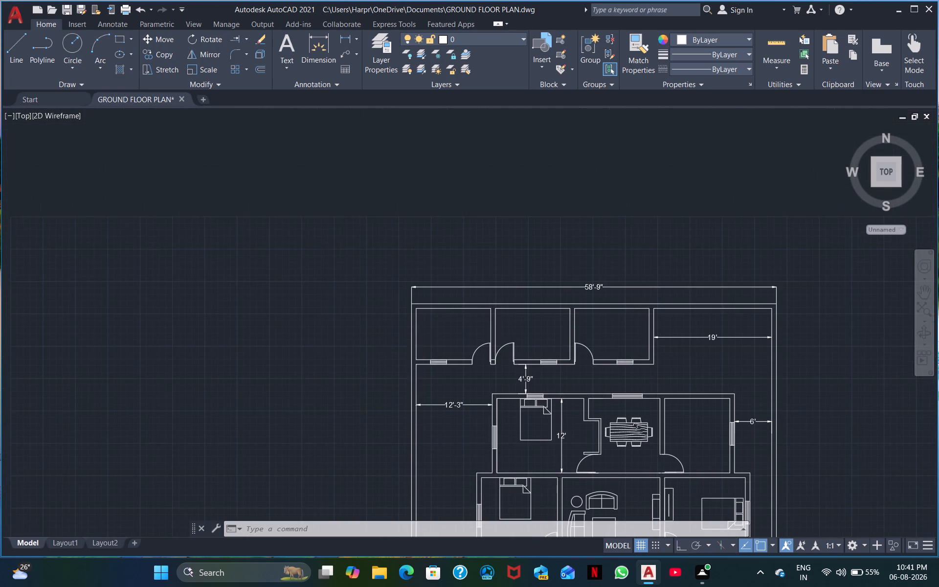
{"action": "scroll", "coordinate": [349, 298], "scroll_direction": "up", "scroll_amount": 2}
{"action": "middle_click_drag", "start_coordinate": [417, 312], "coordinate": [76, 290]}
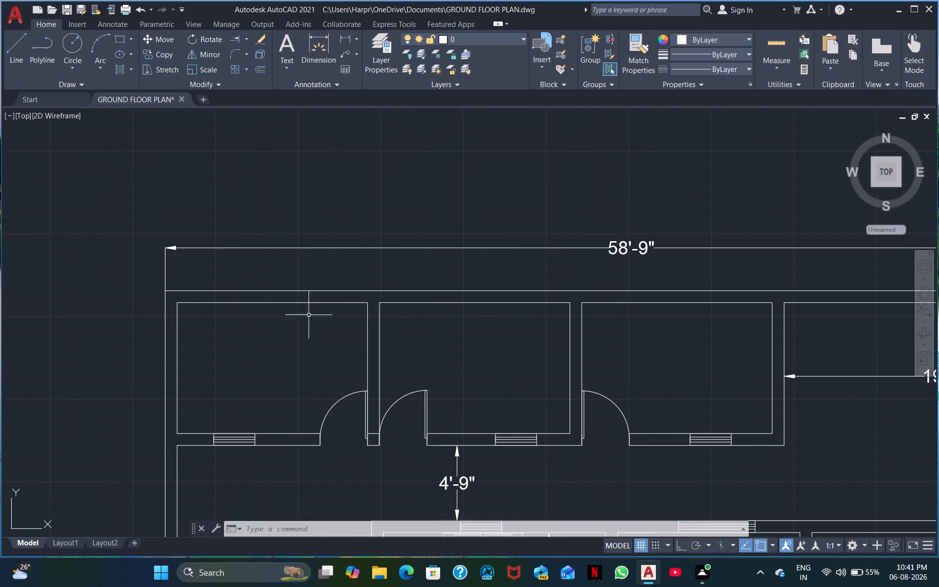
{"action": "scroll", "coordinate": [324, 349], "scroll_direction": "down", "scroll_amount": 1}
{"action": "scroll", "coordinate": [324, 349], "scroll_direction": "up", "scroll_amount": 1}
{"action": "middle_click_drag", "start_coordinate": [324, 349], "coordinate": [412, 346]}
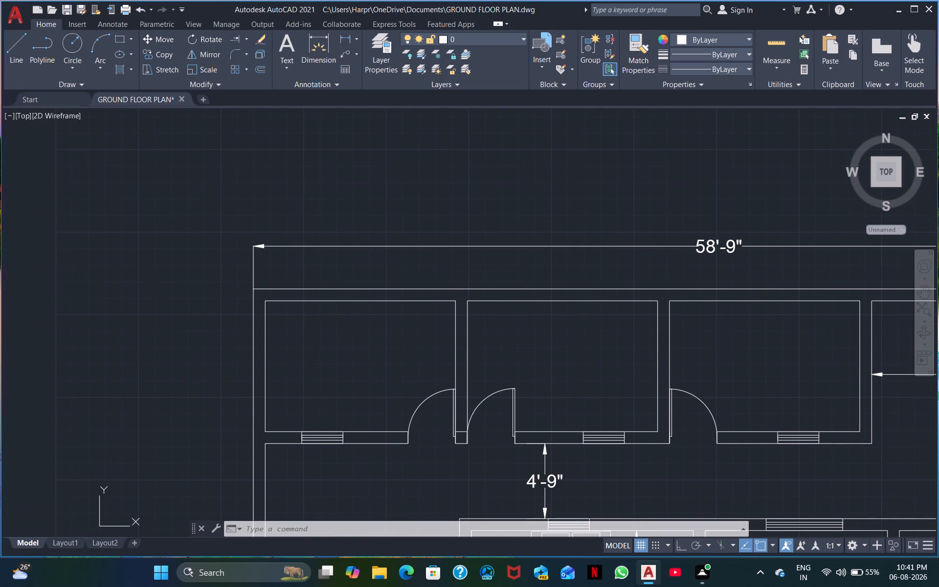
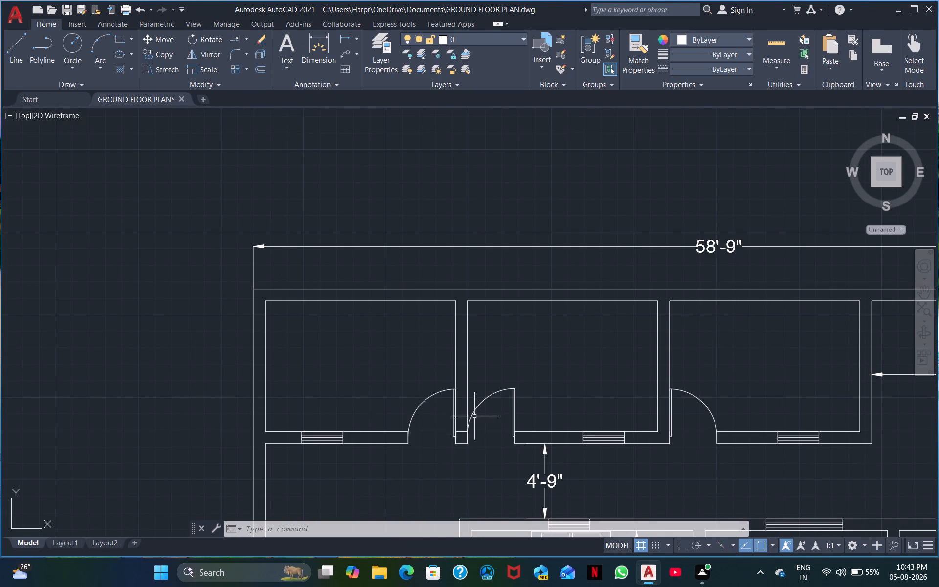
Examine the ground floor plan from the small rooms along the plot's top edge down to the entrance steps.
{"action": "middle_click_drag", "start_coordinate": [584, 461], "coordinate": [467, 330]}
{"action": "middle_click_drag", "start_coordinate": [519, 340], "coordinate": [423, 229]}
{"action": "middle_click_drag", "start_coordinate": [461, 300], "coordinate": [403, 217]}
{"action": "scroll", "coordinate": [402, 215], "scroll_direction": "down", "scroll_amount": 1}
{"action": "middle_click_drag", "start_coordinate": [424, 267], "coordinate": [380, 216]}
{"action": "middle_click_drag", "start_coordinate": [454, 347], "coordinate": [438, 234]}
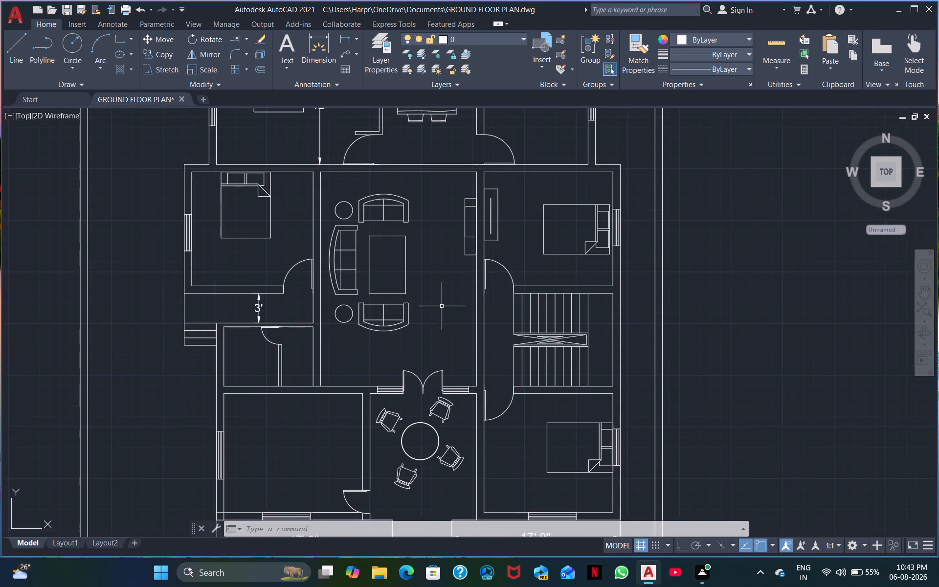
{"action": "middle_click_drag", "start_coordinate": [443, 306], "coordinate": [418, 237]}
{"action": "middle_click_drag", "start_coordinate": [411, 277], "coordinate": [395, 227]}
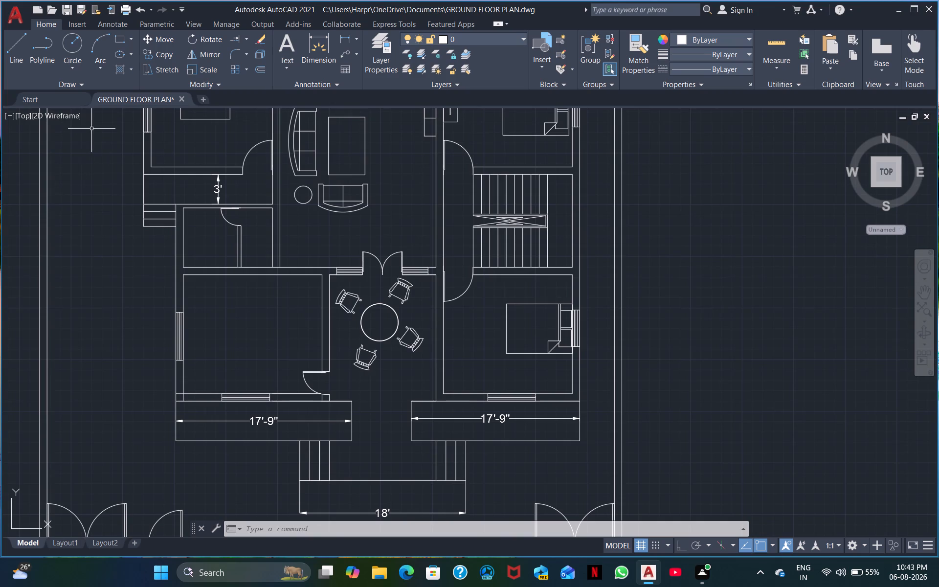
Insert the Toilet - top block from DesignCenter's House Designer.dwg at scale 1 and angle 0 in the empty area east of the plot.
{"action": "type", "text": "DC"}
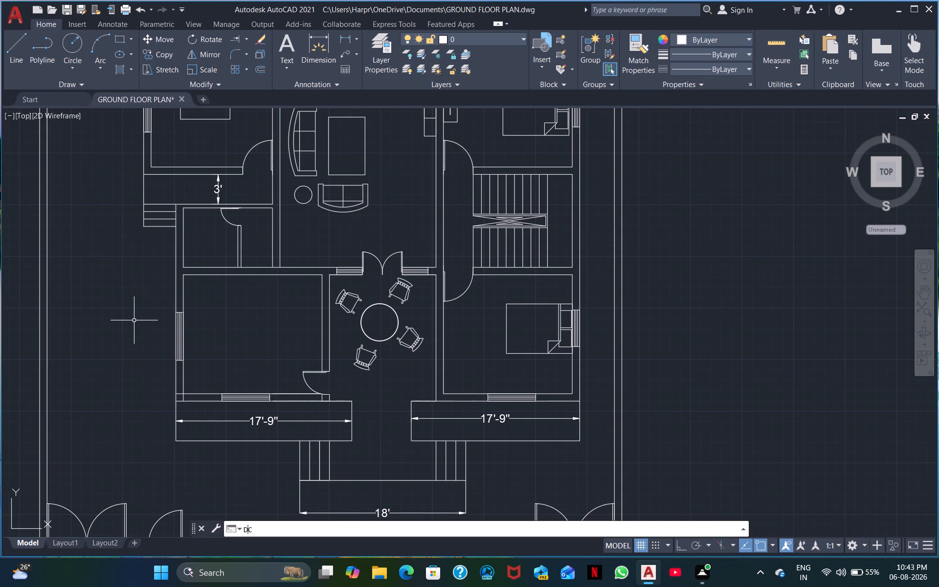
{"action": "key", "text": "space"}
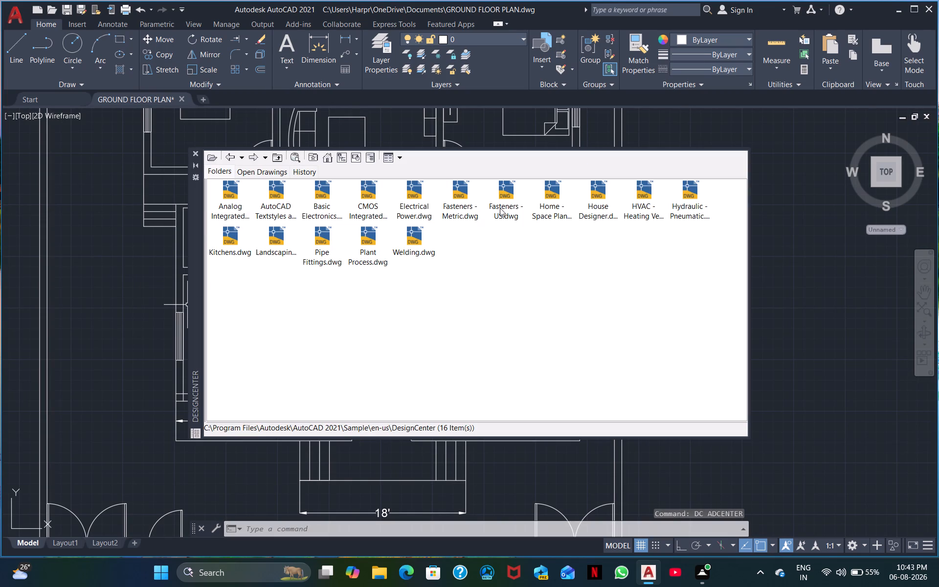
{"action": "left_click", "coordinate": [591, 203]}
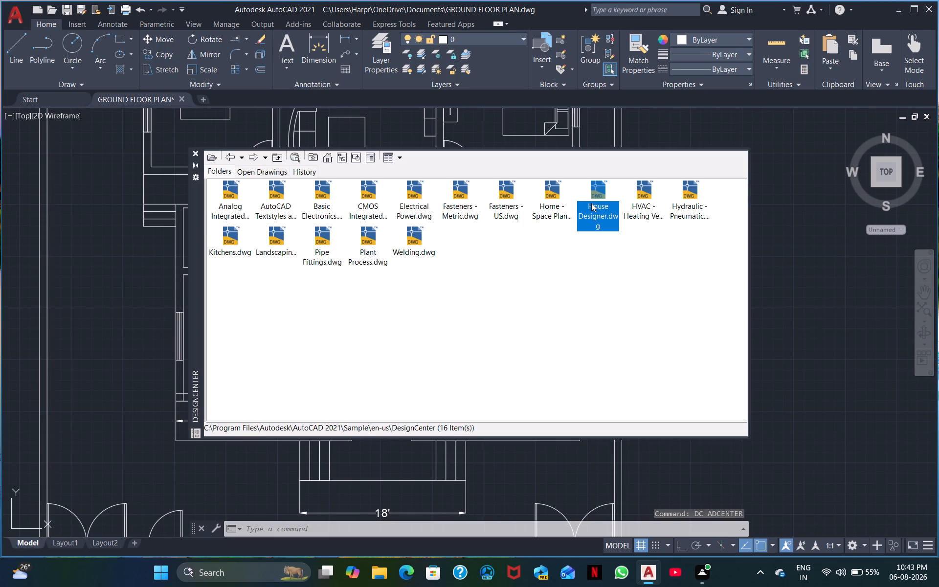
{"action": "left_click", "coordinate": [591, 203]}
{"action": "double_click", "coordinate": [603, 192]}
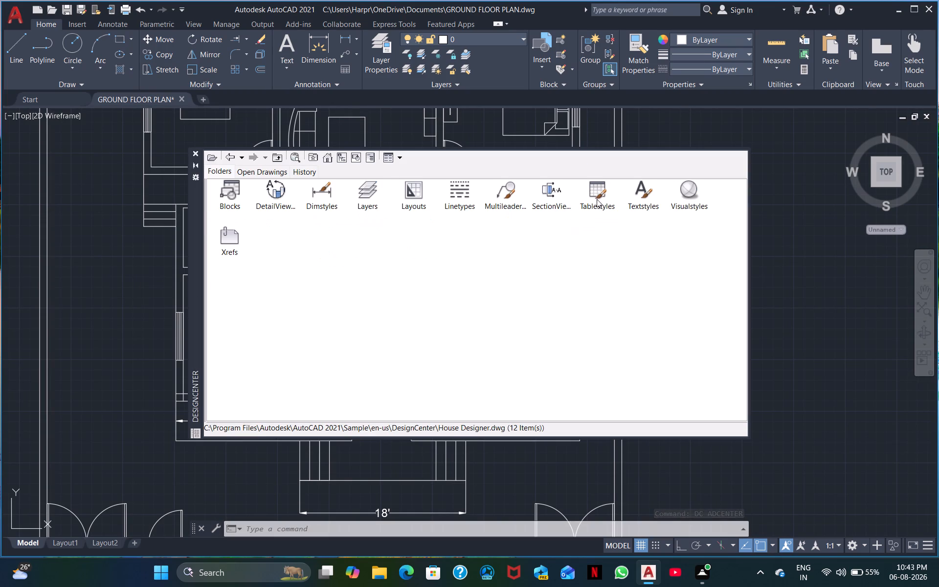
{"action": "double_click", "coordinate": [232, 197]}
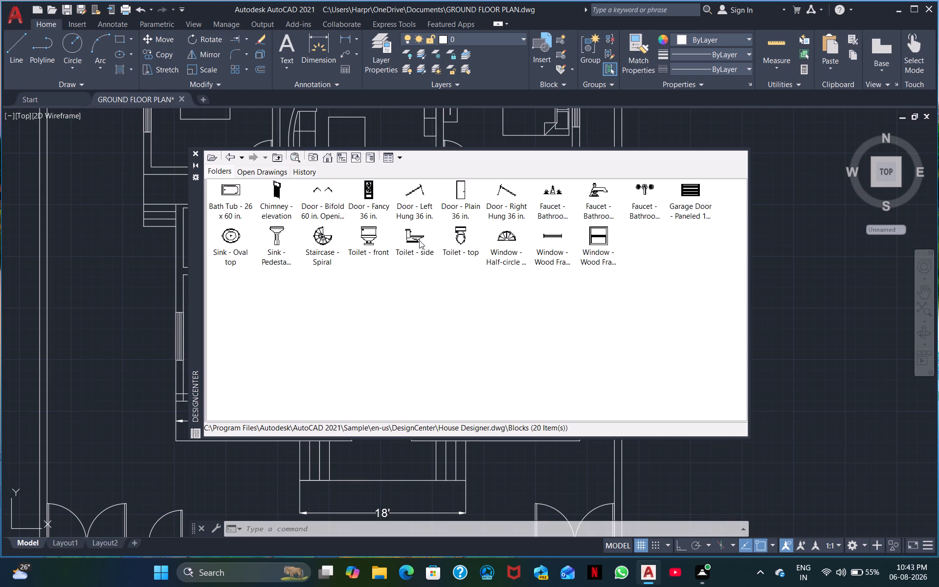
{"action": "left_click", "coordinate": [458, 243]}
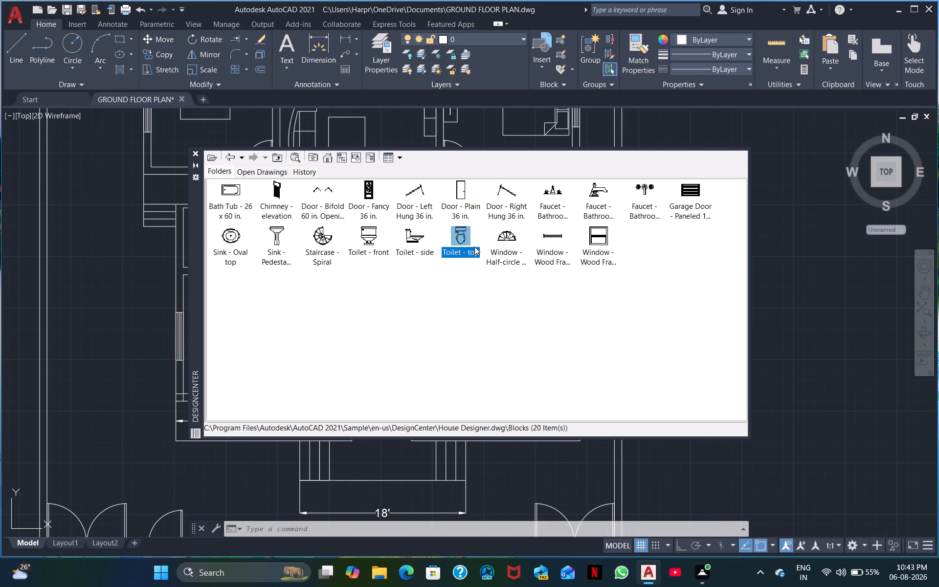
{"action": "double_click", "coordinate": [463, 245]}
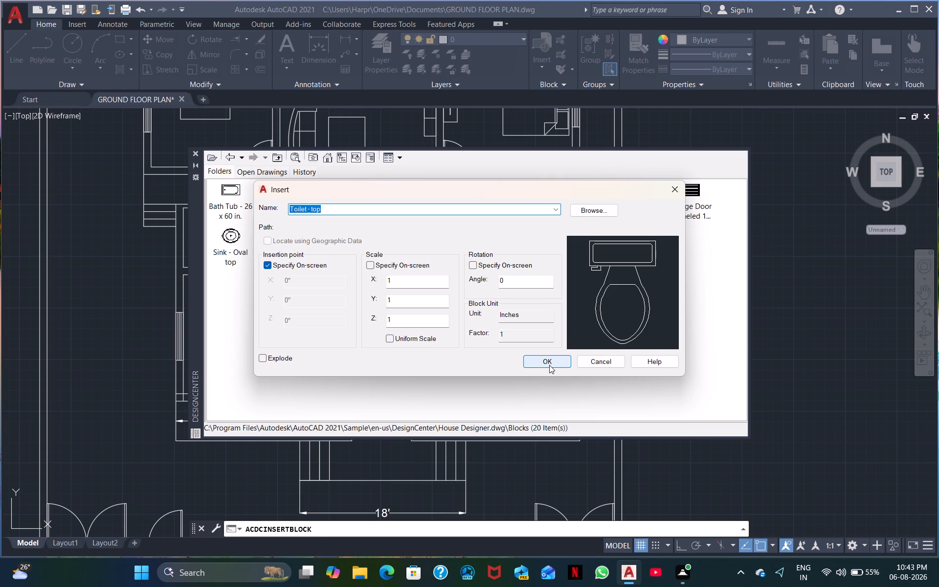
{"action": "left_click", "coordinate": [549, 365]}
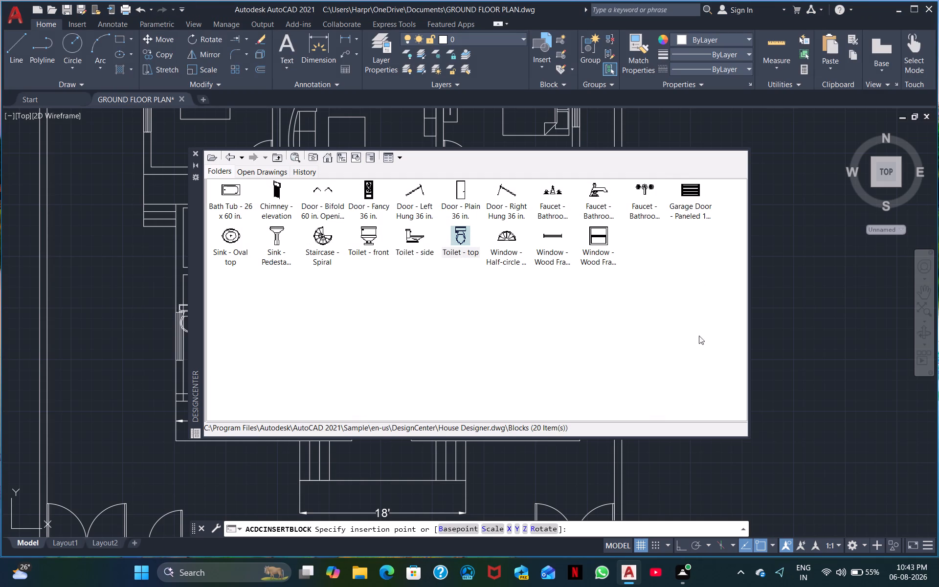
{"action": "left_click", "coordinate": [815, 269]}
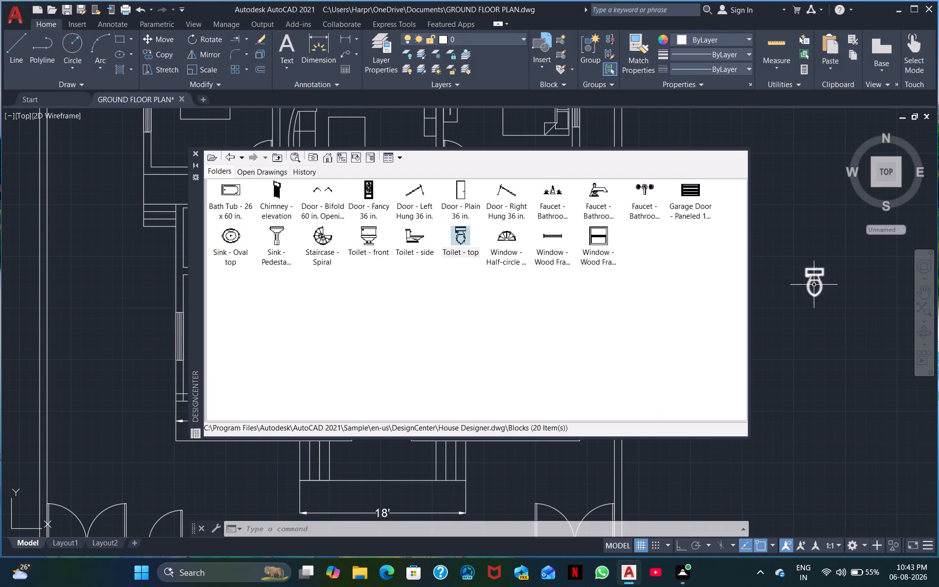
{"action": "left_click", "coordinate": [831, 318]}
{"action": "key", "text": "Escape"}
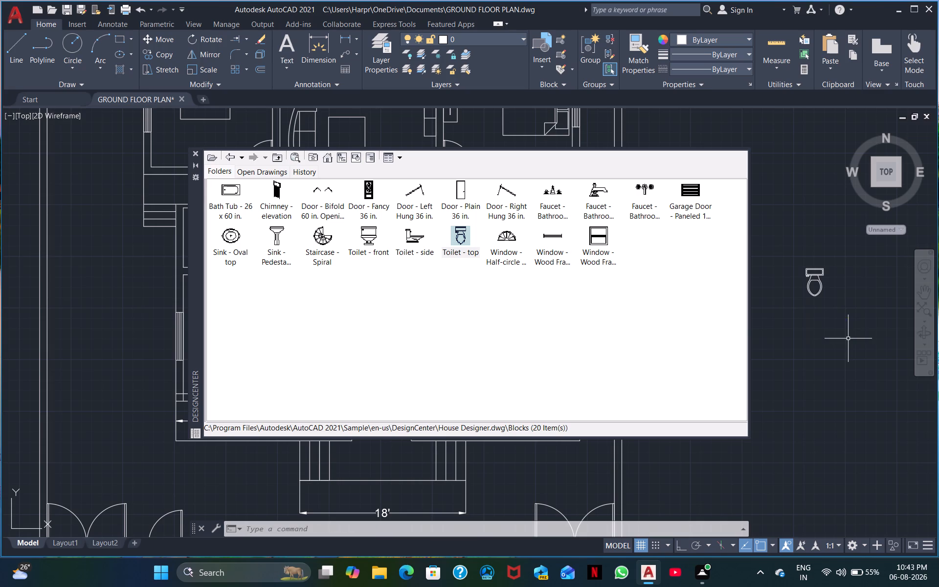
{"action": "left_click", "coordinate": [198, 150]}
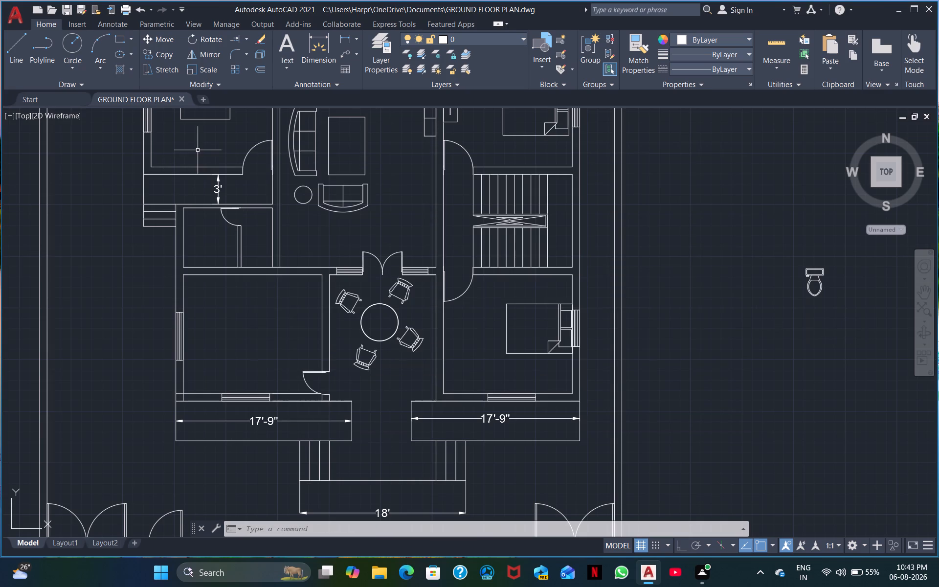
Rotate the toilet 90 degrees clockwise with Ortho on, using its tank's upper-right corner as the base point, so the bowl points west.
{"action": "left_click", "coordinate": [783, 304]}
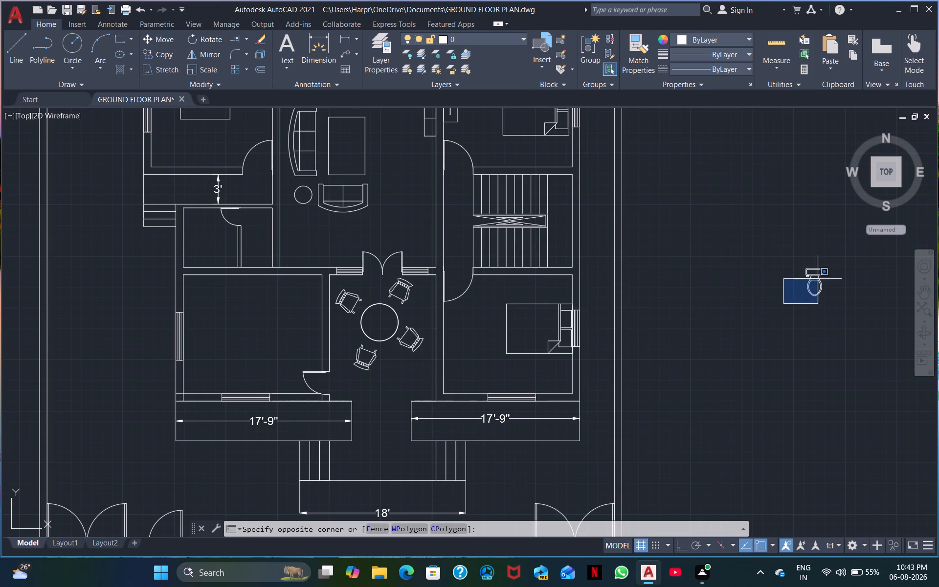
{"action": "left_click", "coordinate": [847, 280]}
{"action": "left_click", "coordinate": [857, 319]}
{"action": "left_click", "coordinate": [771, 267]}
{"action": "right_click", "coordinate": [771, 267]}
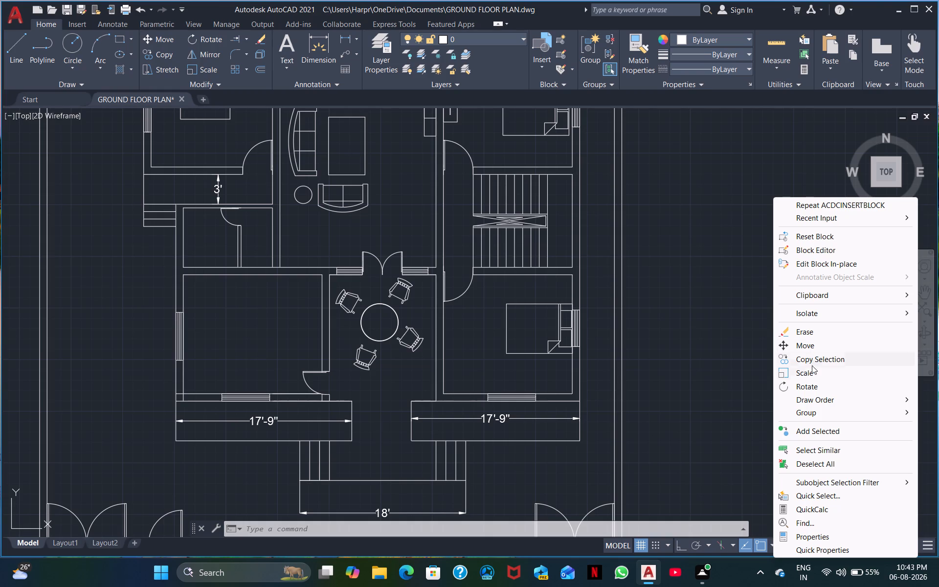
{"action": "left_click", "coordinate": [814, 386]}
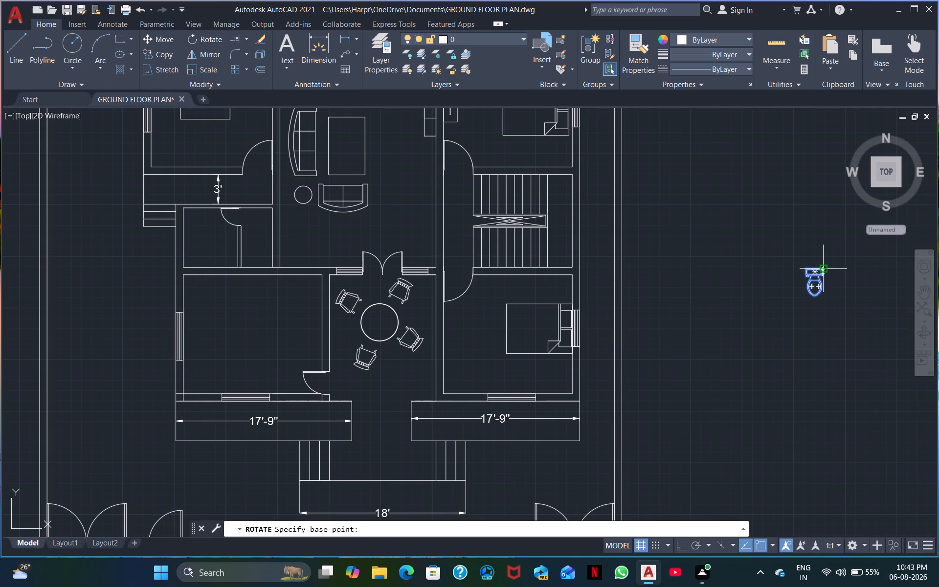
{"action": "left_click", "coordinate": [821, 266]}
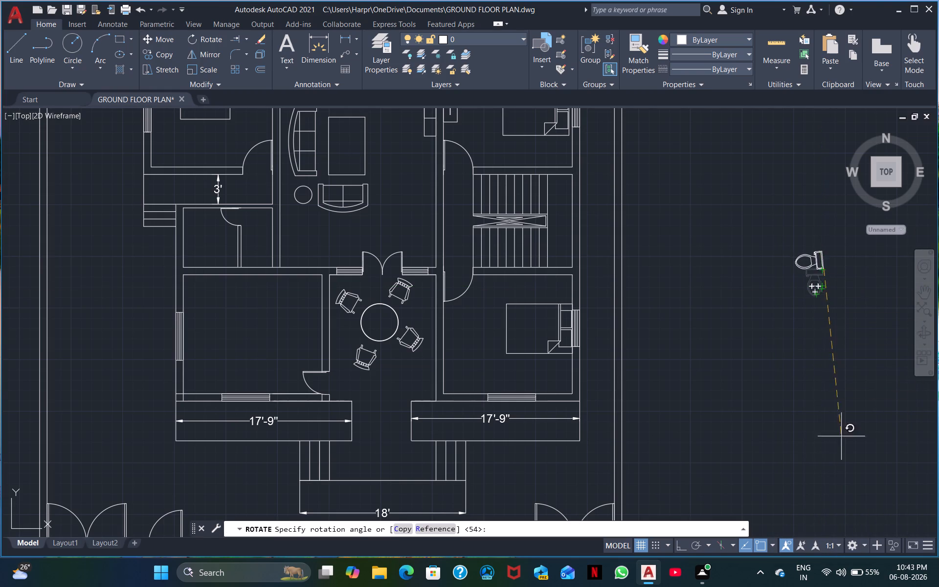
{"action": "left_click", "coordinate": [679, 547]}
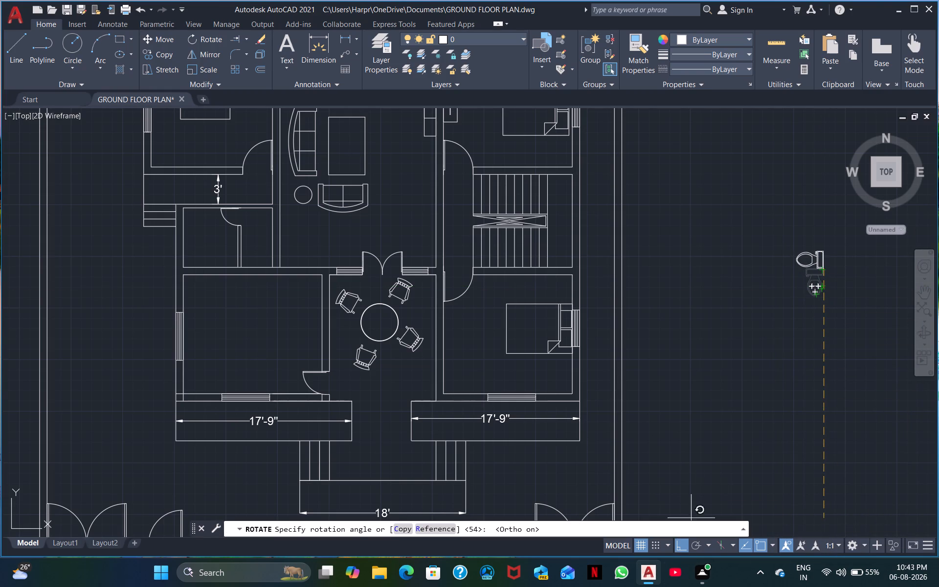
{"action": "left_click", "coordinate": [809, 353]}
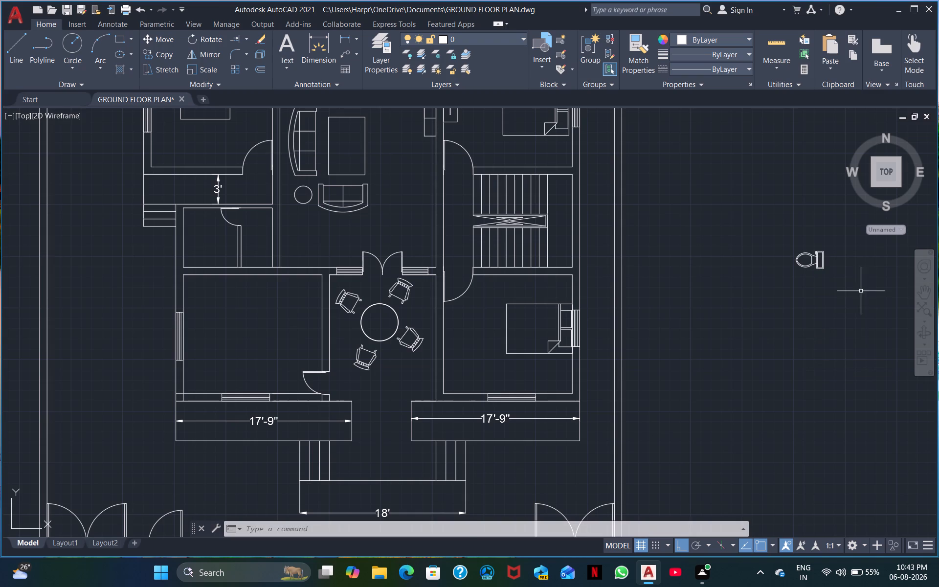
Move the toilet by its tank's back edge into the small bathroom, placing the tank against the west face of the partition wall.
{"action": "left_click", "coordinate": [861, 290]}
{"action": "left_click", "coordinate": [754, 238]}
{"action": "right_click", "coordinate": [777, 266]}
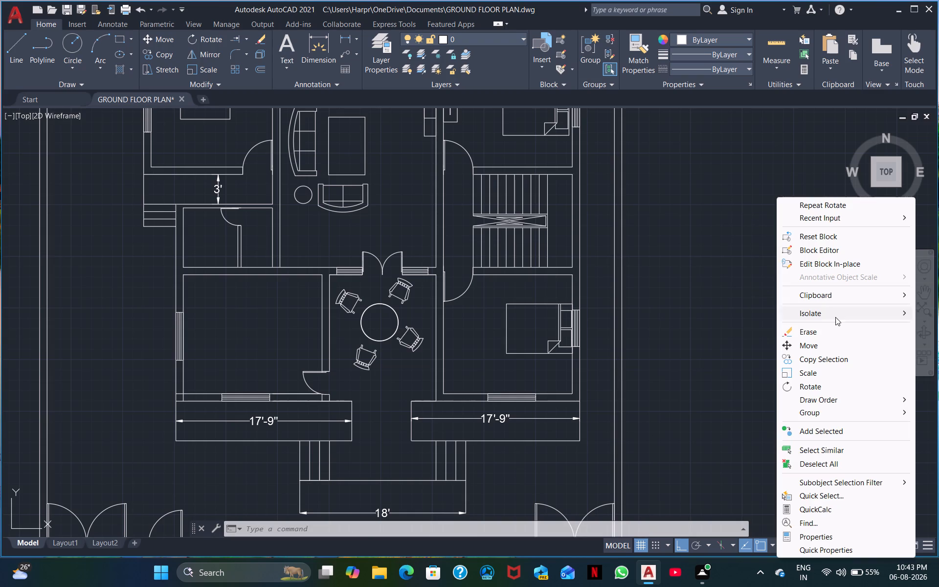
{"action": "left_click", "coordinate": [812, 345]}
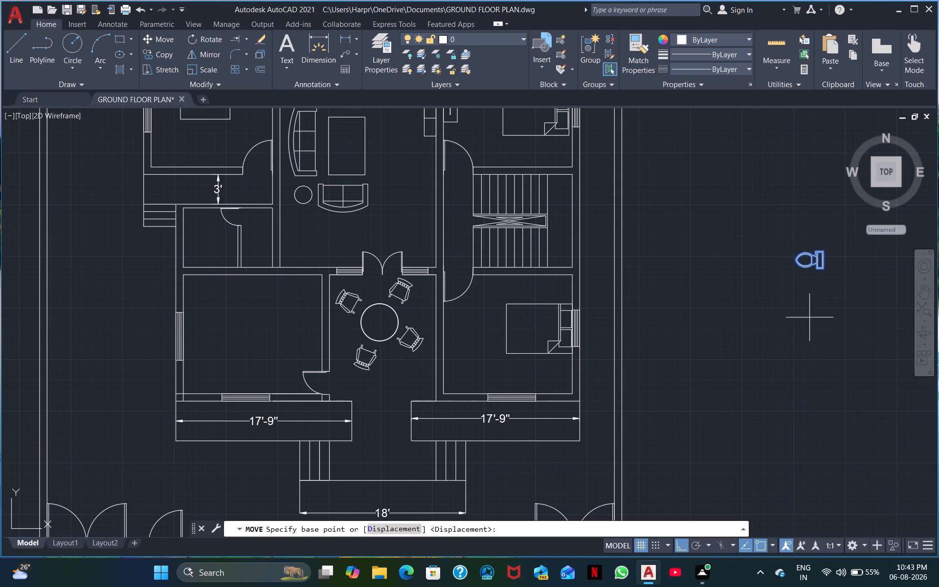
{"action": "scroll", "coordinate": [824, 254], "scroll_direction": "up", "scroll_amount": 3}
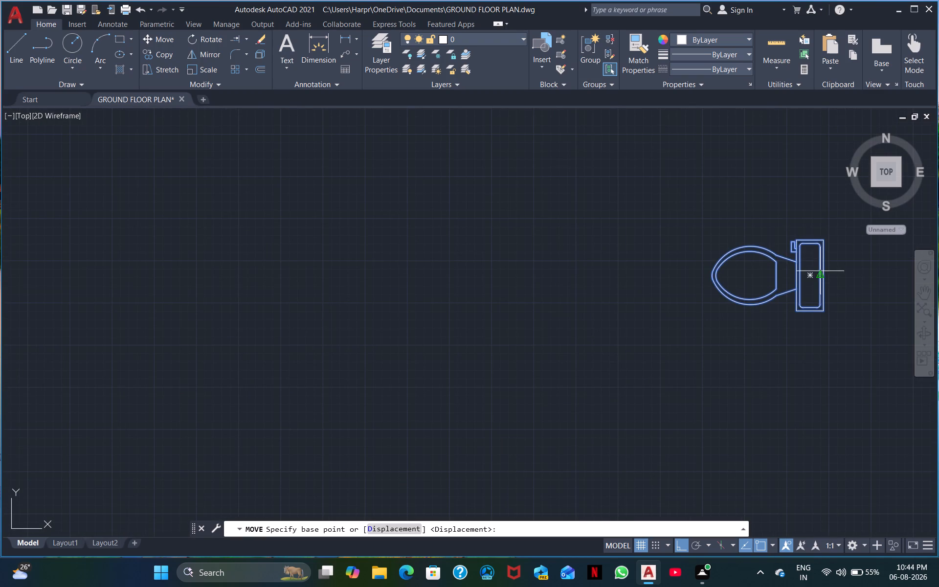
{"action": "left_click", "coordinate": [825, 273]}
{"action": "middle_click_drag", "start_coordinate": [438, 400], "coordinate": [848, 313]}
{"action": "middle_click_drag", "start_coordinate": [137, 335], "coordinate": [681, 318]}
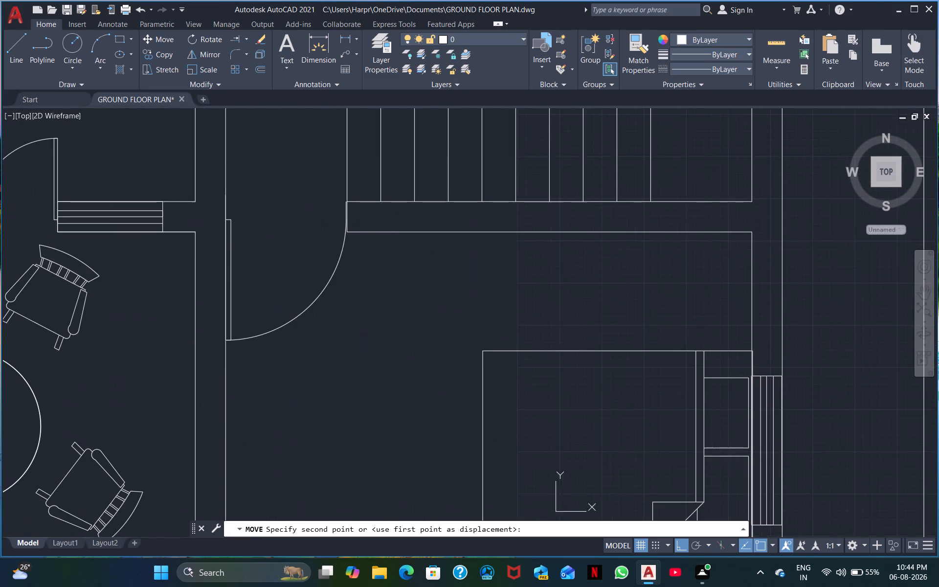
{"action": "middle_click_drag", "start_coordinate": [158, 318], "coordinate": [656, 323]}
{"action": "scroll", "coordinate": [229, 323], "scroll_direction": "down", "scroll_amount": 1}
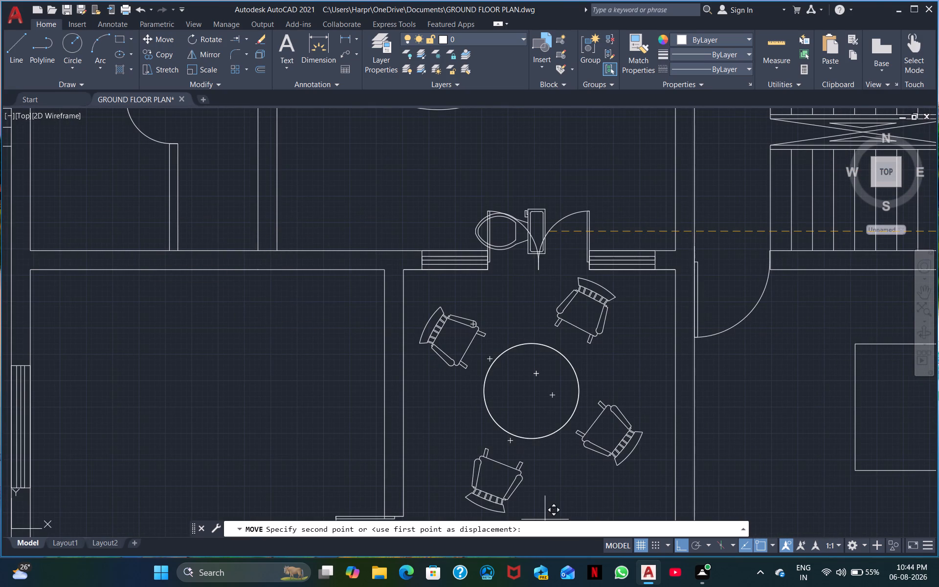
{"action": "left_click", "coordinate": [682, 543]}
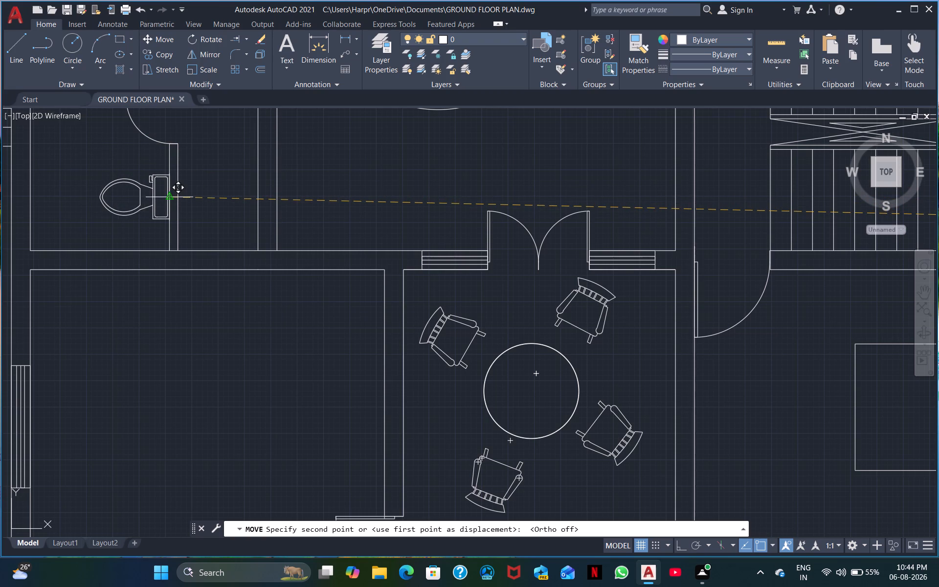
{"action": "left_click", "coordinate": [171, 199]}
Examine the toilet's placement in the bathroom and the surrounding ground floor rooms.
{"action": "scroll", "coordinate": [209, 158], "scroll_direction": "down", "scroll_amount": 1}
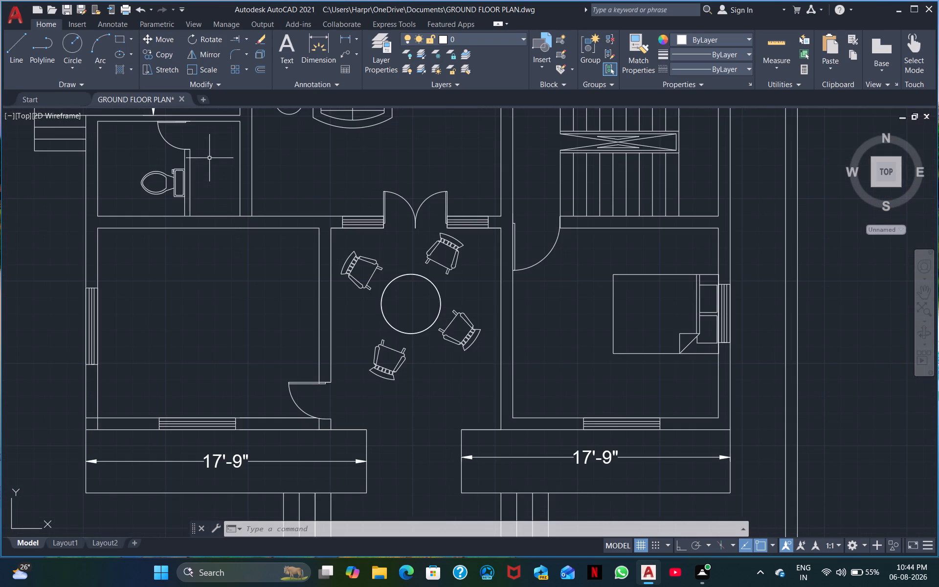
{"action": "middle_click_drag", "start_coordinate": [209, 158], "coordinate": [130, 196]}
{"action": "scroll", "coordinate": [130, 196], "scroll_direction": "down", "scroll_amount": 1}
{"action": "middle_click_drag", "start_coordinate": [139, 190], "coordinate": [134, 212]}
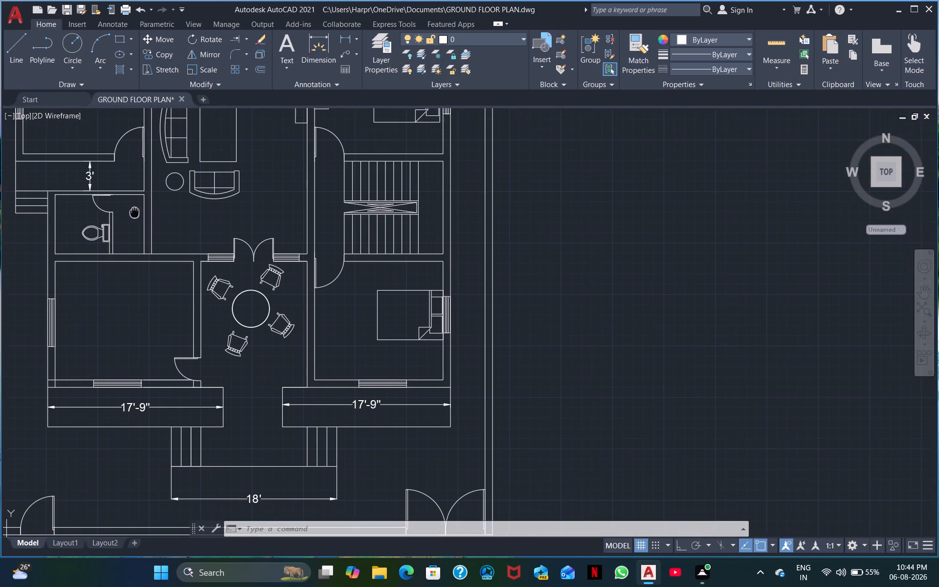
{"action": "middle_click_drag", "start_coordinate": [134, 212], "coordinate": [134, 213]}
{"action": "scroll", "coordinate": [143, 209], "scroll_direction": "down", "scroll_amount": 1}
{"action": "middle_click_drag", "start_coordinate": [120, 212], "coordinate": [185, 216]}
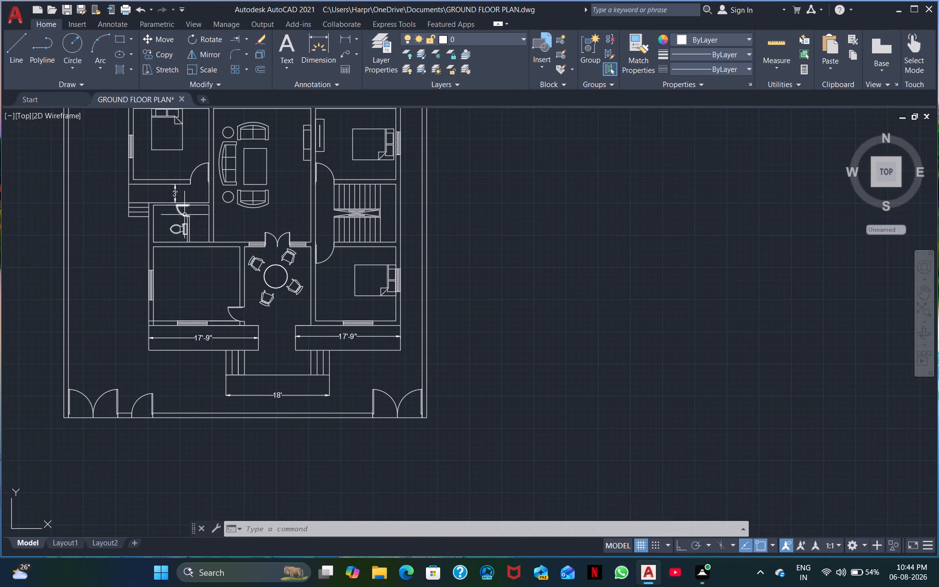
{"action": "scroll", "coordinate": [184, 215], "scroll_direction": "down", "scroll_amount": 1}
{"action": "scroll", "coordinate": [194, 216], "scroll_direction": "up", "scroll_amount": 2}
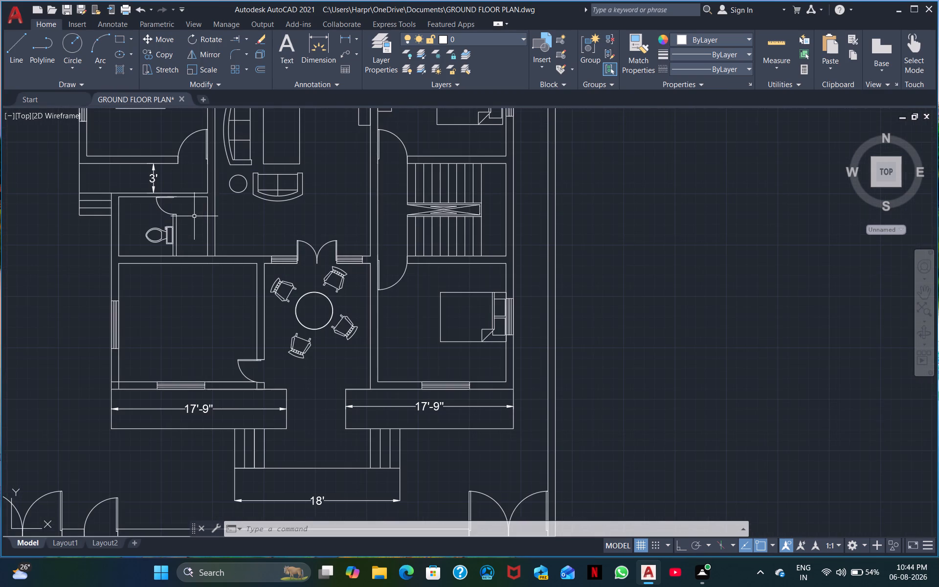
{"action": "middle_click_drag", "start_coordinate": [195, 220], "coordinate": [156, 243]}
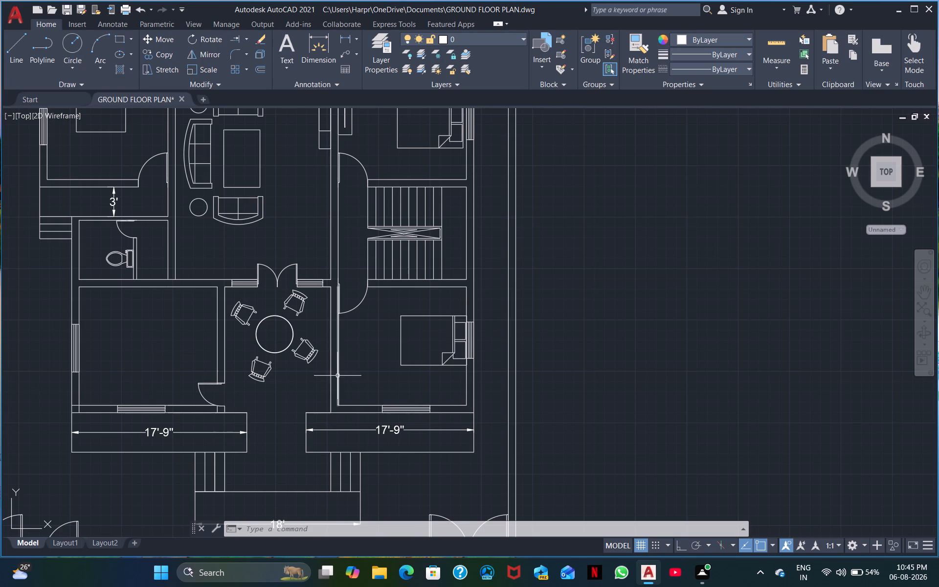
With Ortho on, draw a horizontal line about 6'-10" long just inside the north wall of the southwest room.
{"action": "middle_click_drag", "start_coordinate": [172, 346], "coordinate": [371, 346]}
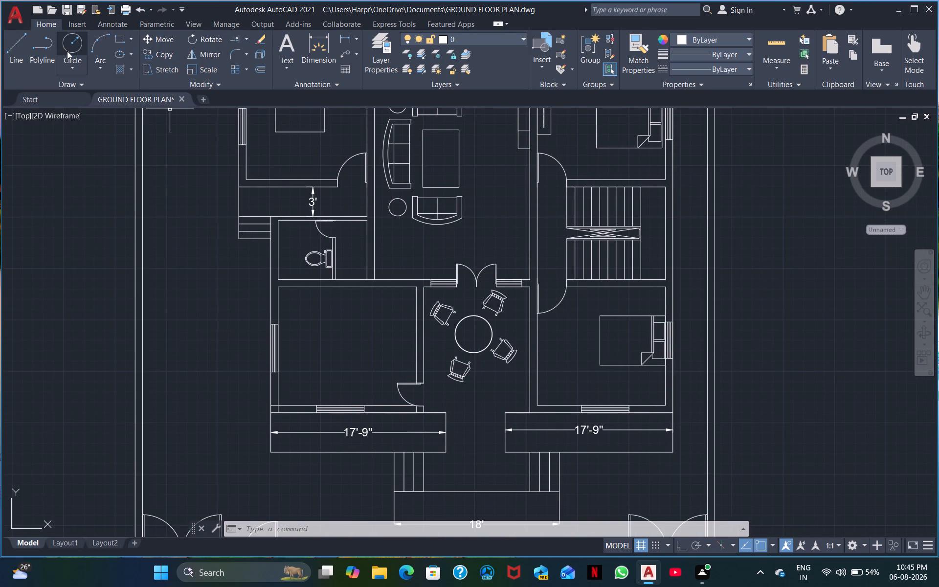
{"action": "left_click", "coordinate": [10, 53]}
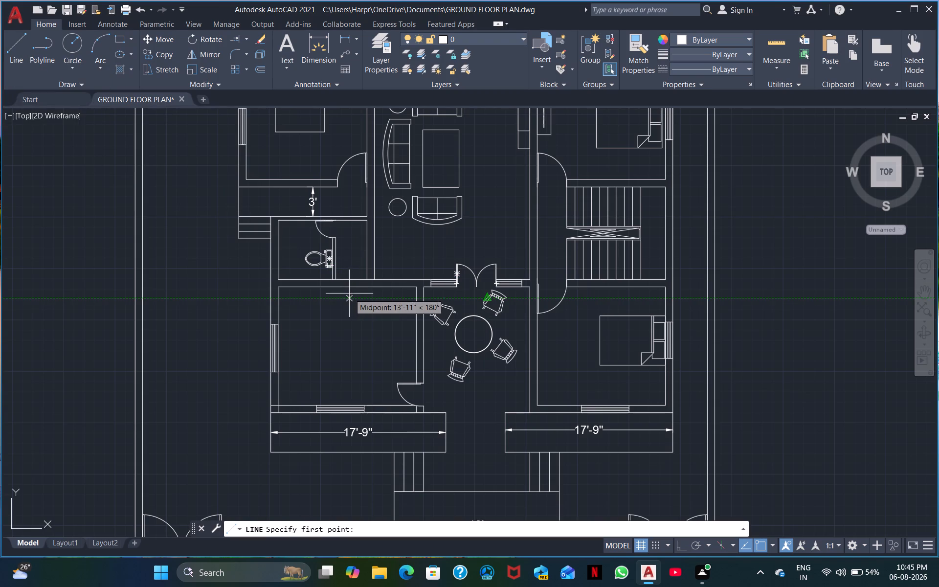
{"action": "scroll", "coordinate": [348, 293], "scroll_direction": "up", "scroll_amount": 3}
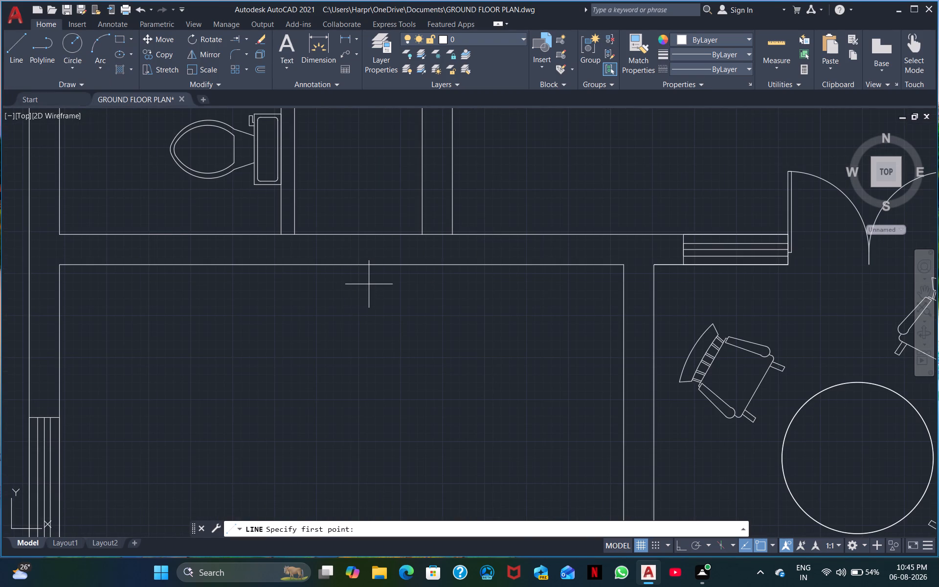
{"action": "left_click", "coordinate": [369, 284]}
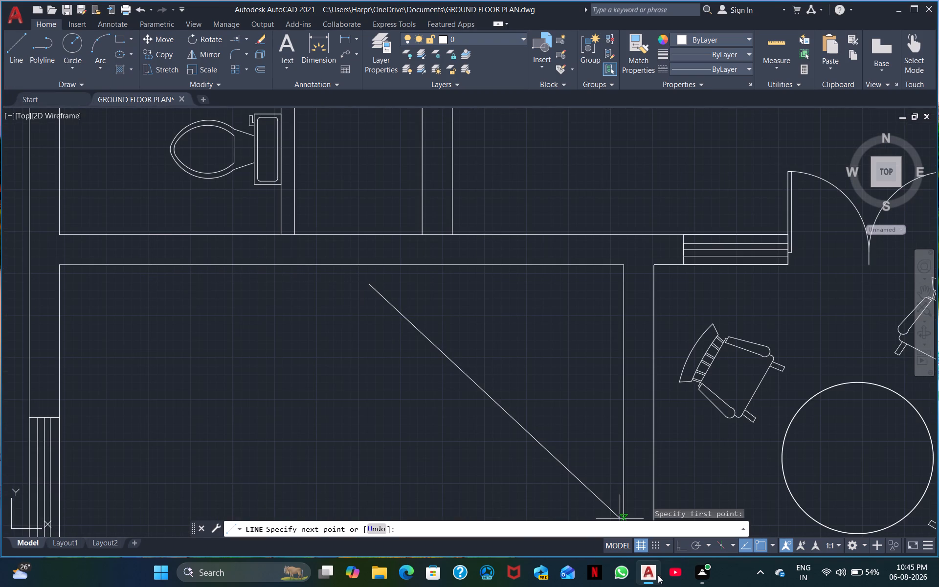
{"action": "left_click", "coordinate": [681, 549]}
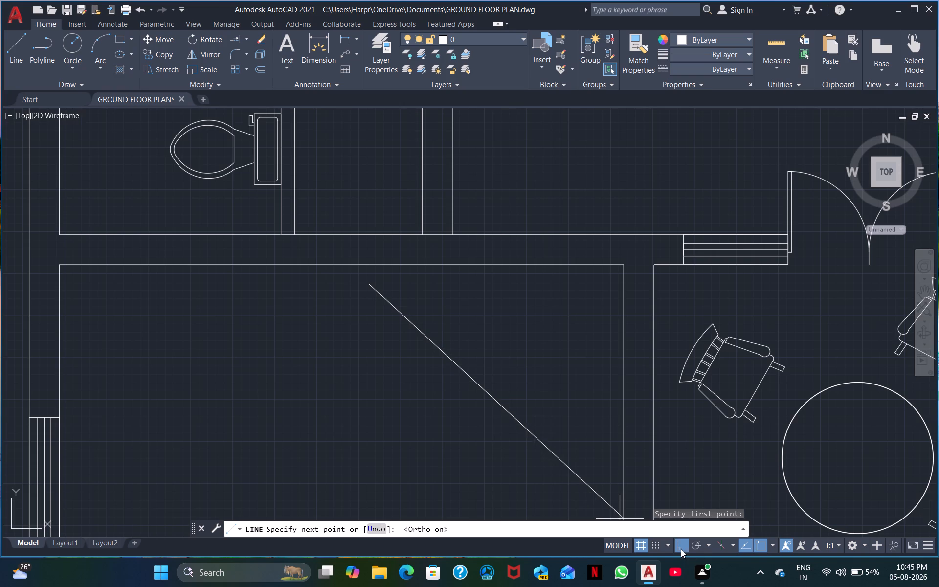
{"action": "left_click", "coordinate": [93, 290]}
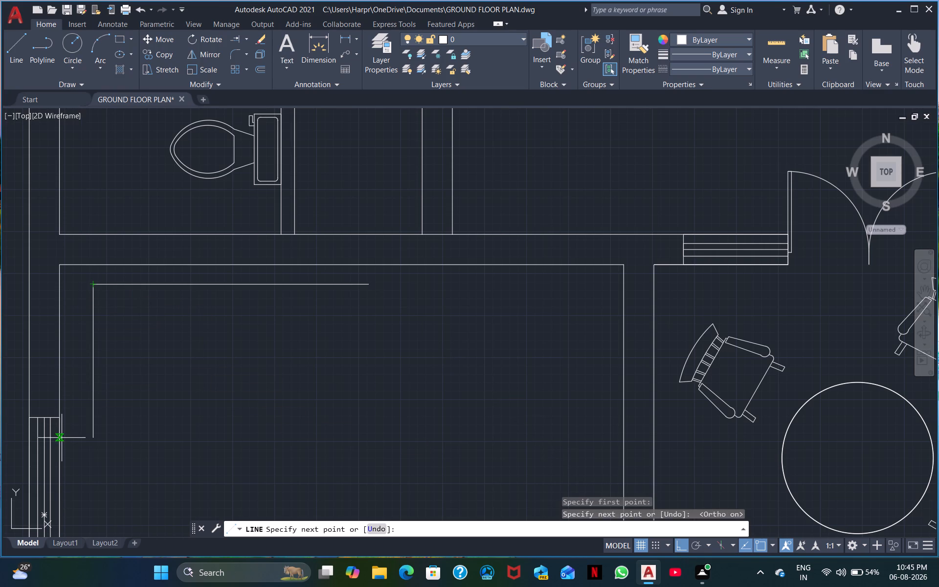
{"action": "middle_click_drag", "start_coordinate": [64, 451], "coordinate": [128, 346]}
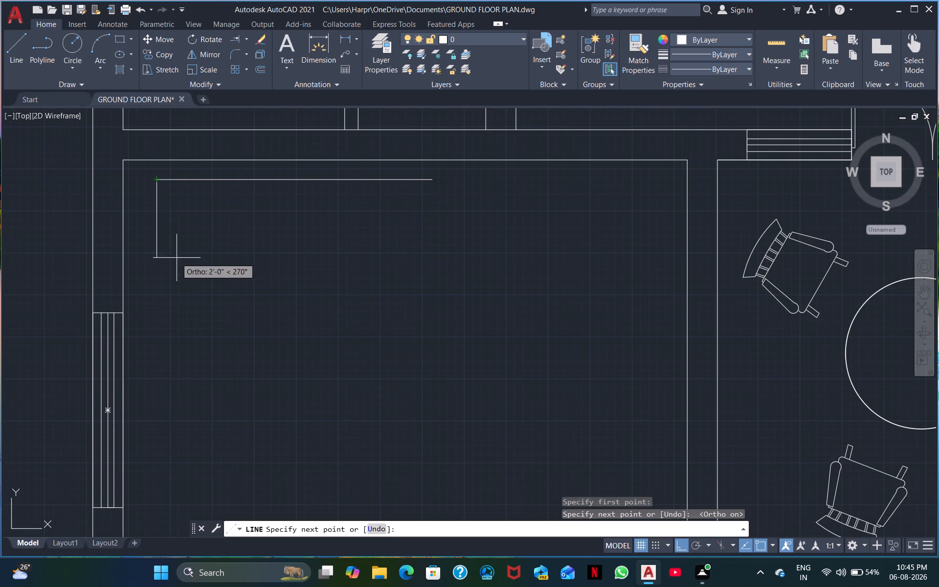
{"action": "key", "text": "Escape"}
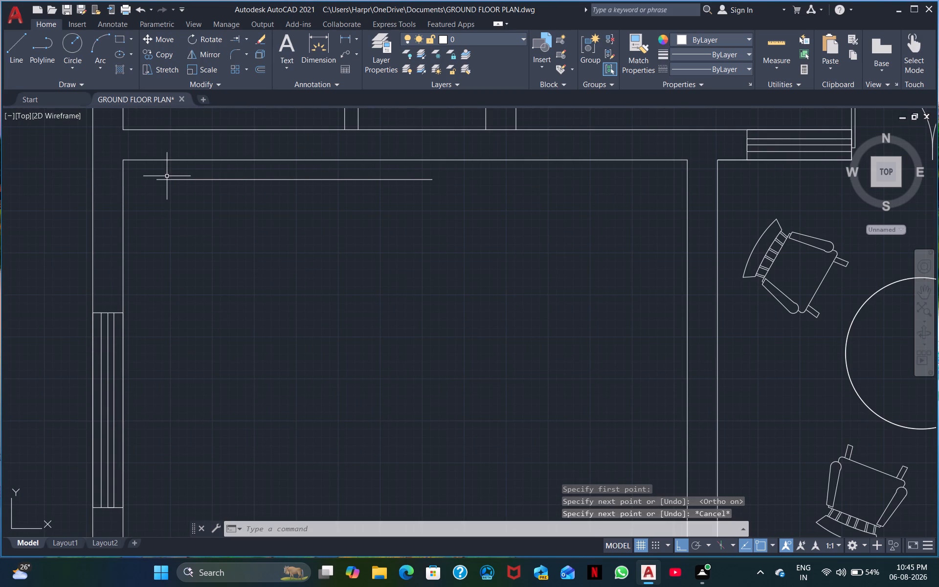
Continue the line slightly west, about 11'-2" south beside the west wall, and east along the south wall to align with the north line's east end.
{"action": "key", "text": "space"}
{"action": "left_click", "coordinate": [154, 178]}
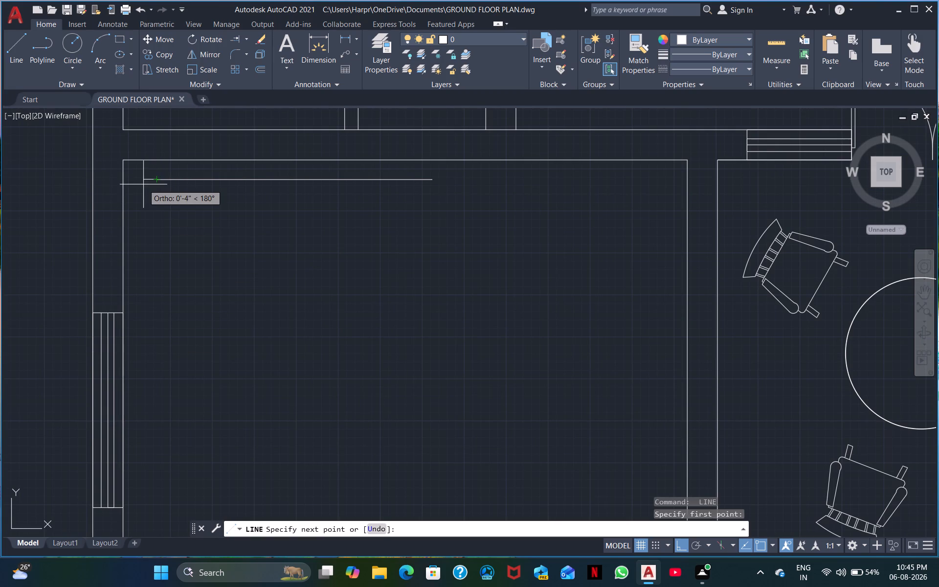
{"action": "left_click", "coordinate": [136, 182]}
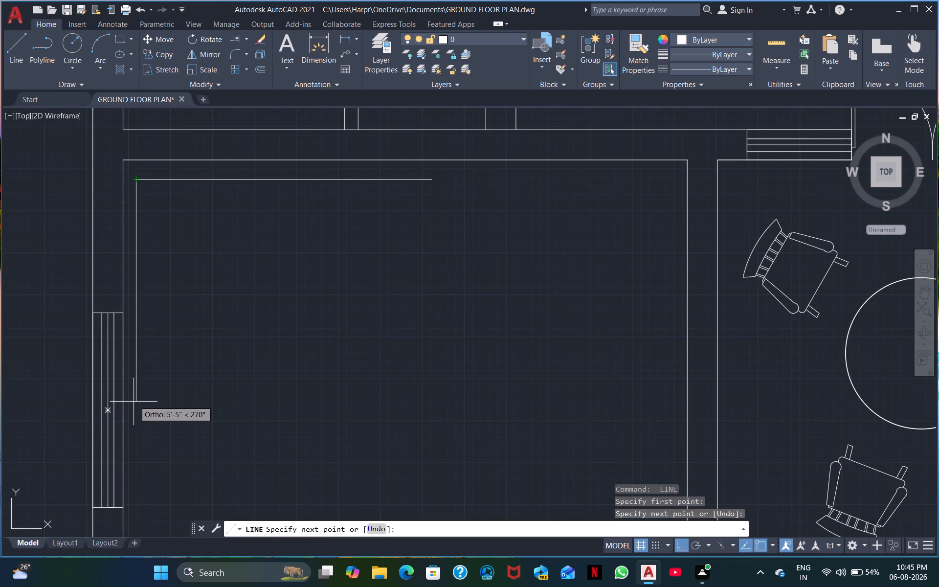
{"action": "middle_click_drag", "start_coordinate": [132, 403], "coordinate": [183, 272]}
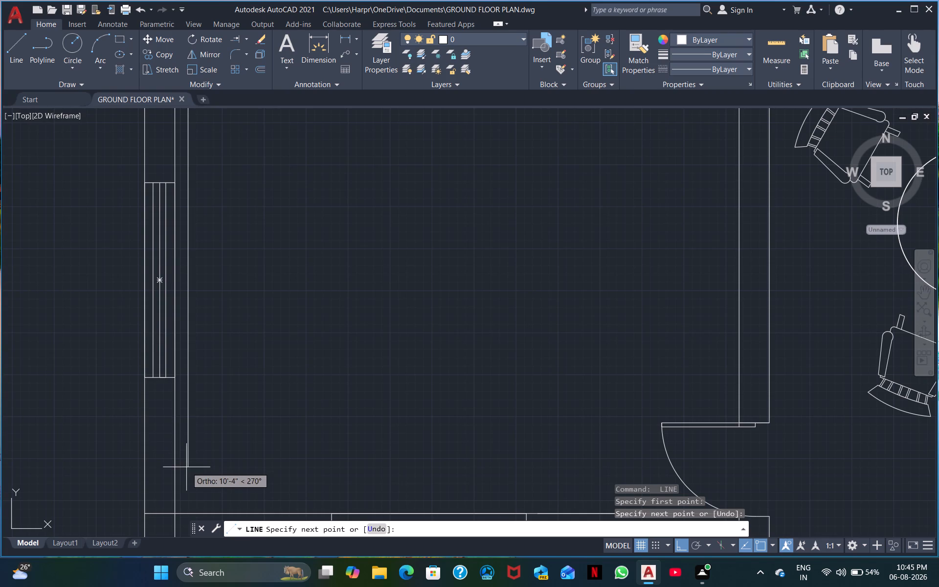
{"action": "middle_click_drag", "start_coordinate": [186, 470], "coordinate": [207, 399]}
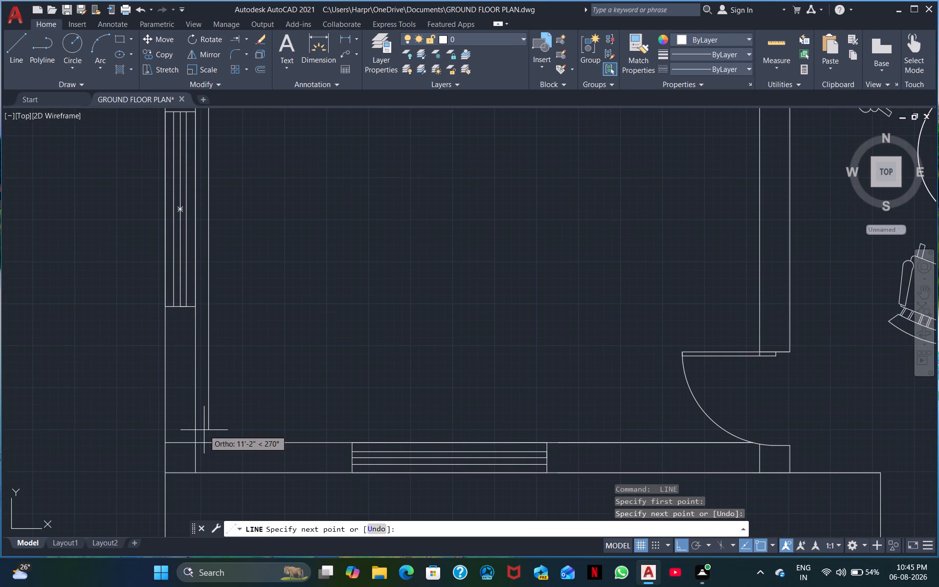
{"action": "left_click", "coordinate": [204, 430]}
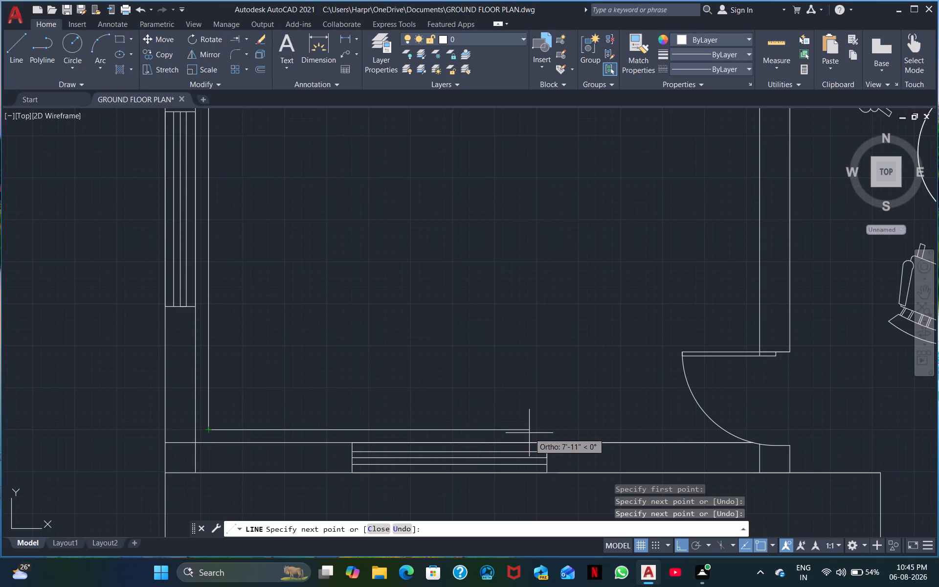
{"action": "scroll", "coordinate": [529, 433], "scroll_direction": "down", "scroll_amount": 2}
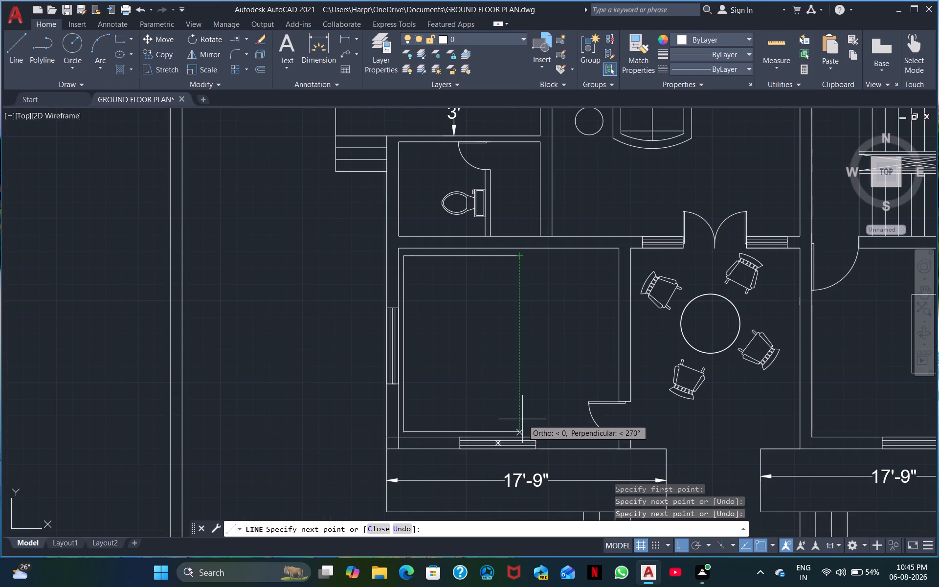
{"action": "double_click", "coordinate": [520, 432]}
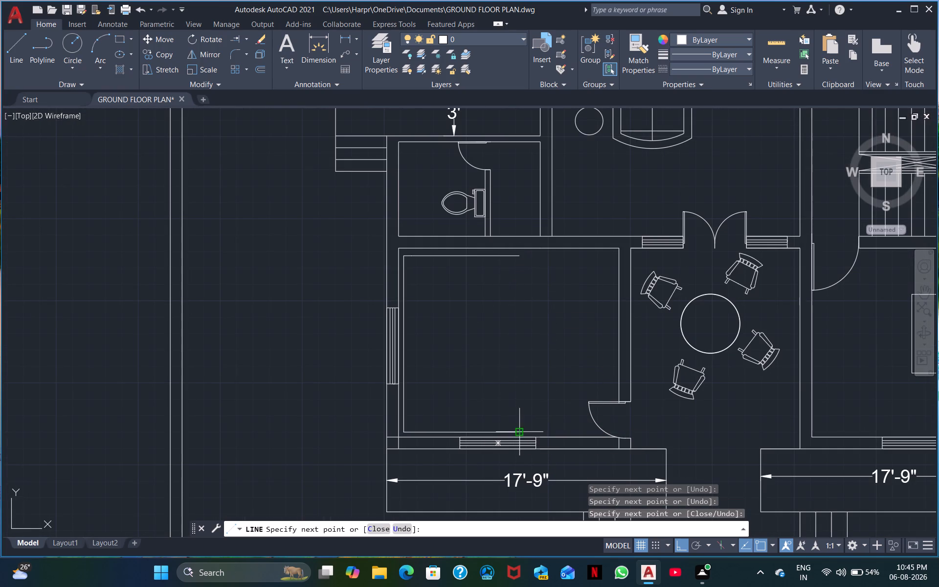
{"action": "key", "text": "Escape"}
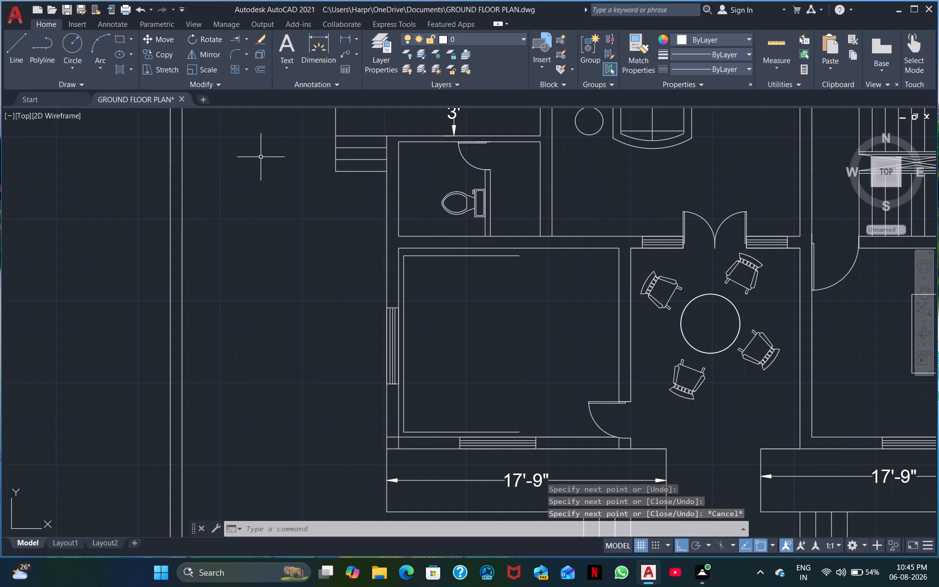
Fillet the northwest corner of the new inner outline with radius 0, joining its north and west lines.
{"action": "type", "text": "F"}
{"action": "key", "text": "space"}
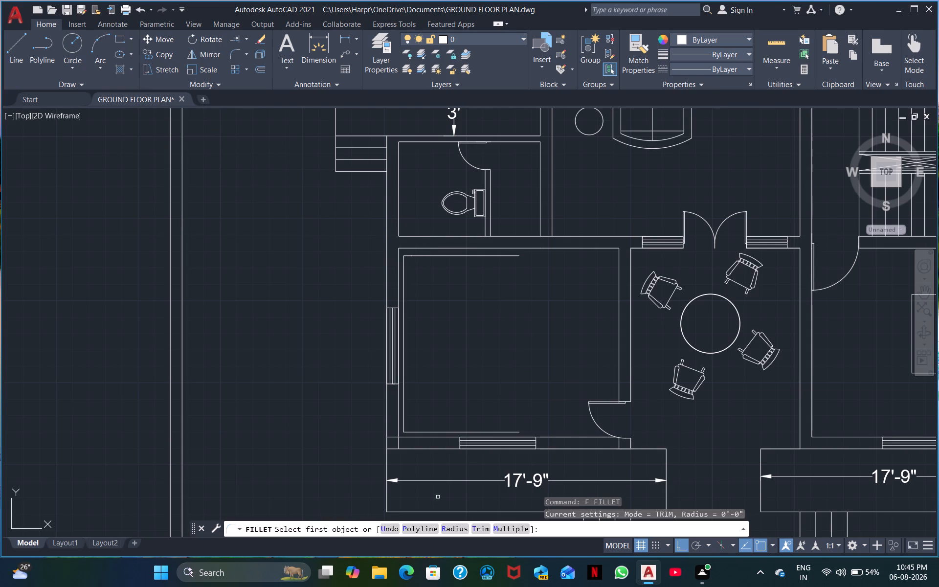
{"action": "left_click", "coordinate": [414, 256]}
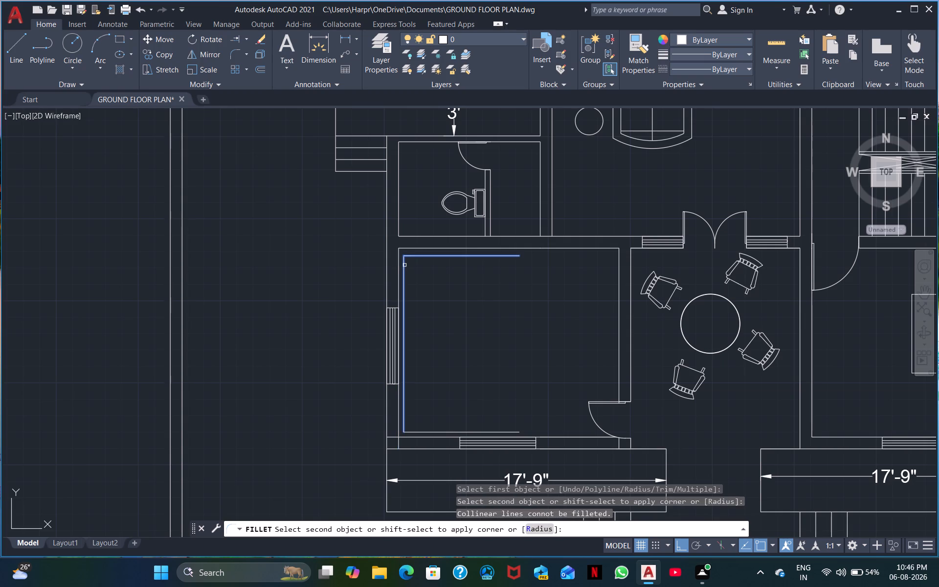
{"action": "double_click", "coordinate": [404, 265]}
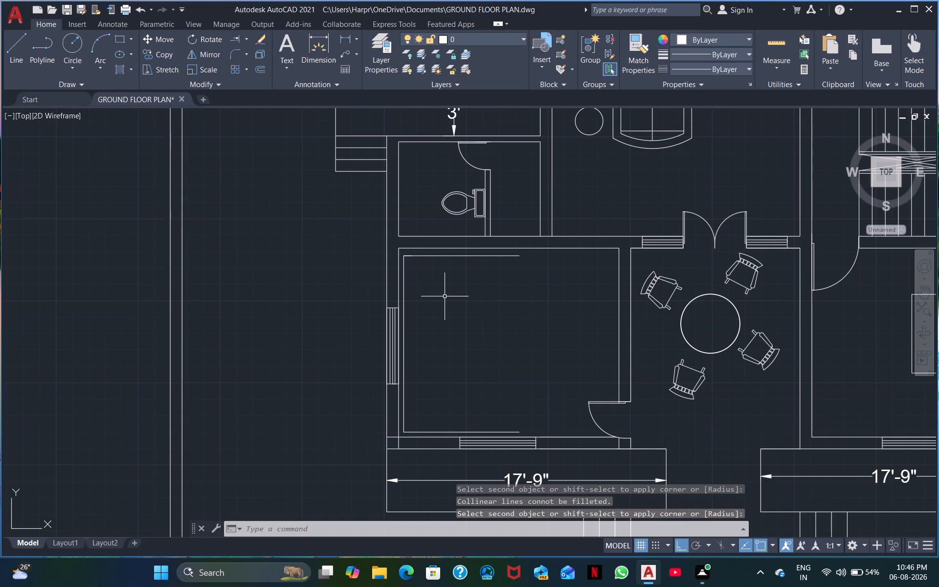
{"action": "key", "text": "Escape"}
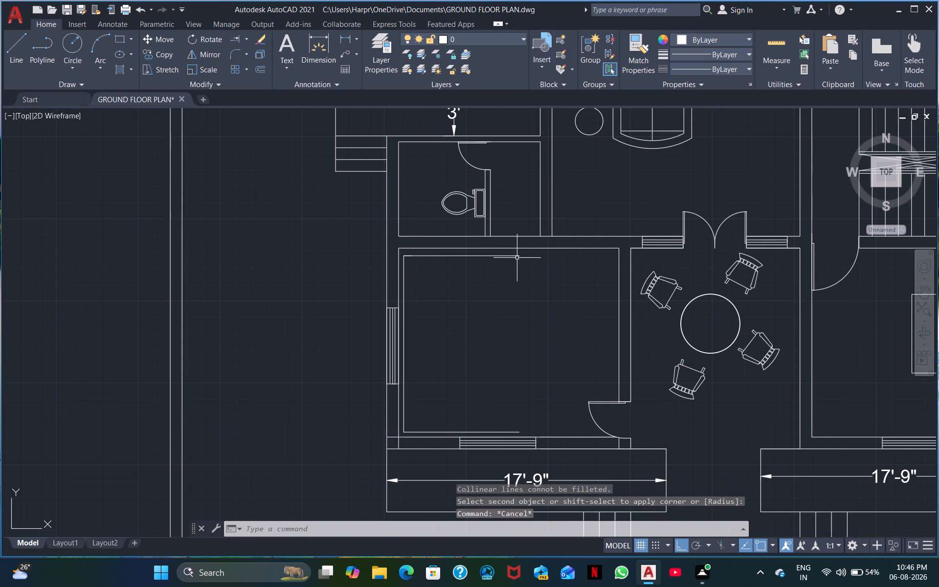
Fillet the inner north line with the room's parallel north wall line to round off its east end.
{"action": "key", "text": "space"}
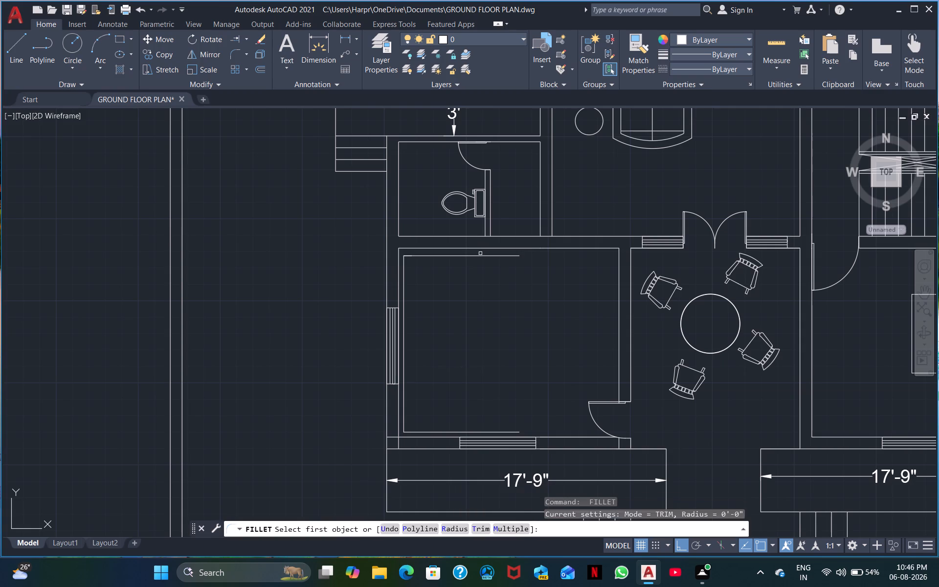
{"action": "left_click", "coordinate": [489, 256]}
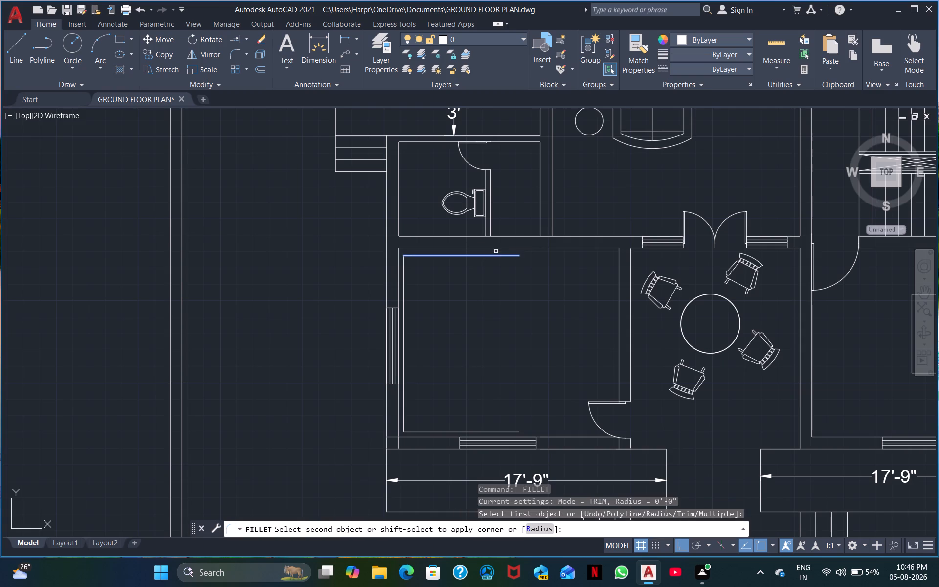
{"action": "left_click", "coordinate": [500, 249]}
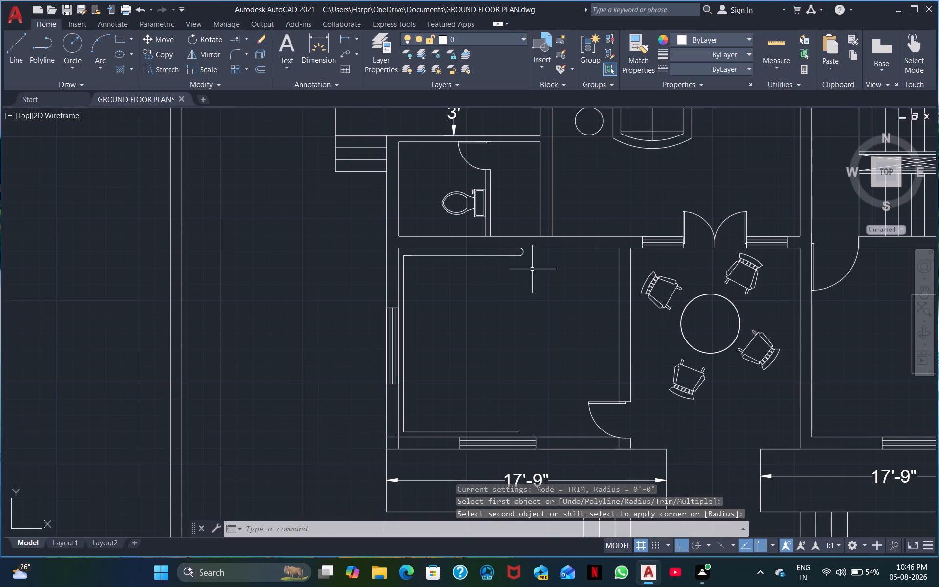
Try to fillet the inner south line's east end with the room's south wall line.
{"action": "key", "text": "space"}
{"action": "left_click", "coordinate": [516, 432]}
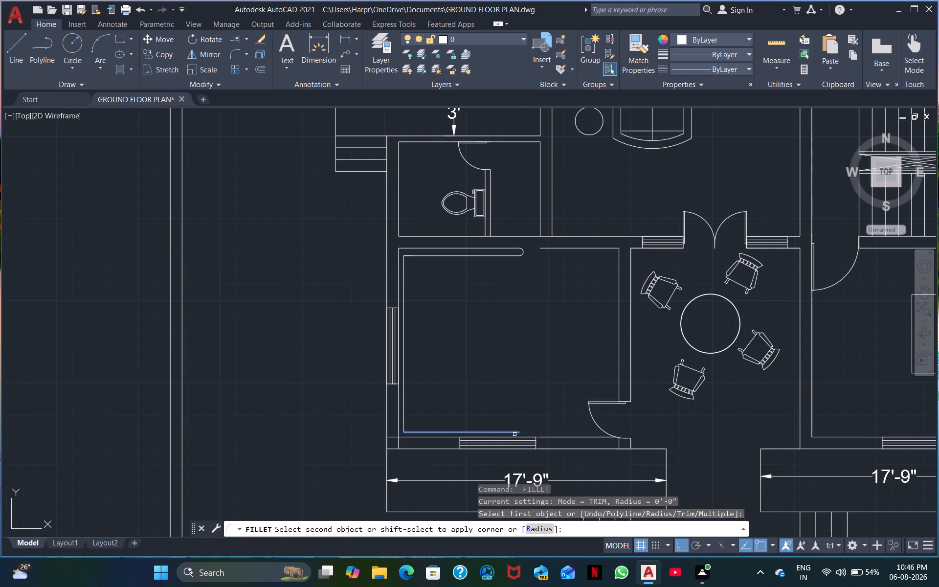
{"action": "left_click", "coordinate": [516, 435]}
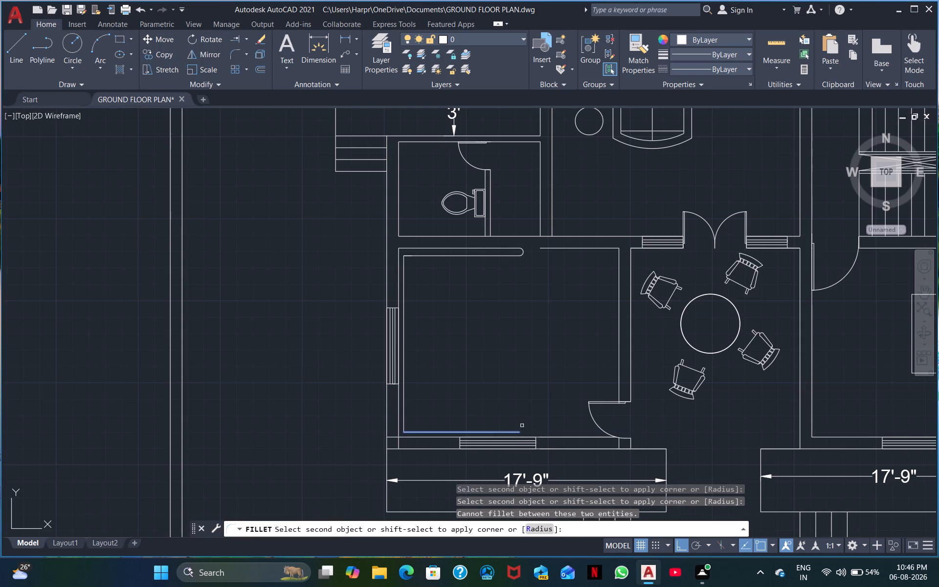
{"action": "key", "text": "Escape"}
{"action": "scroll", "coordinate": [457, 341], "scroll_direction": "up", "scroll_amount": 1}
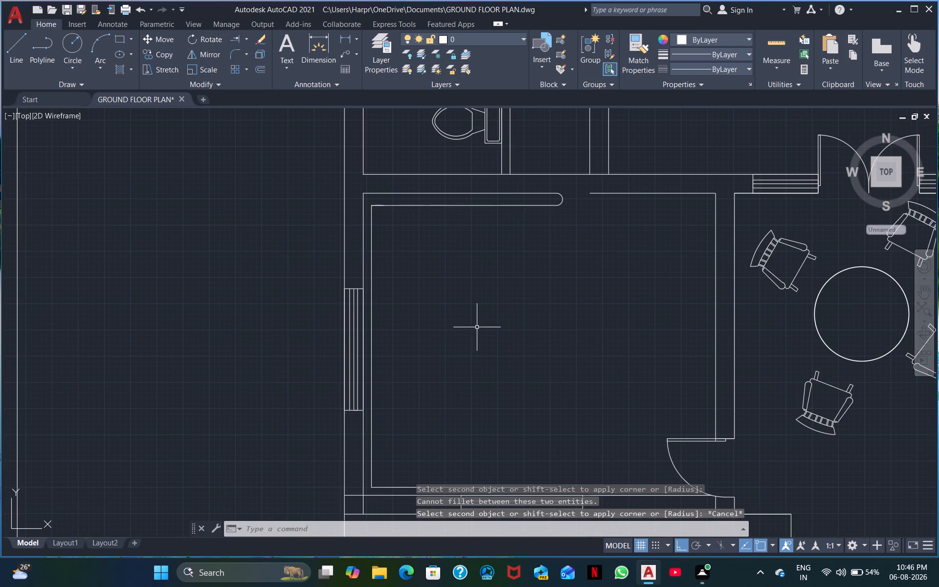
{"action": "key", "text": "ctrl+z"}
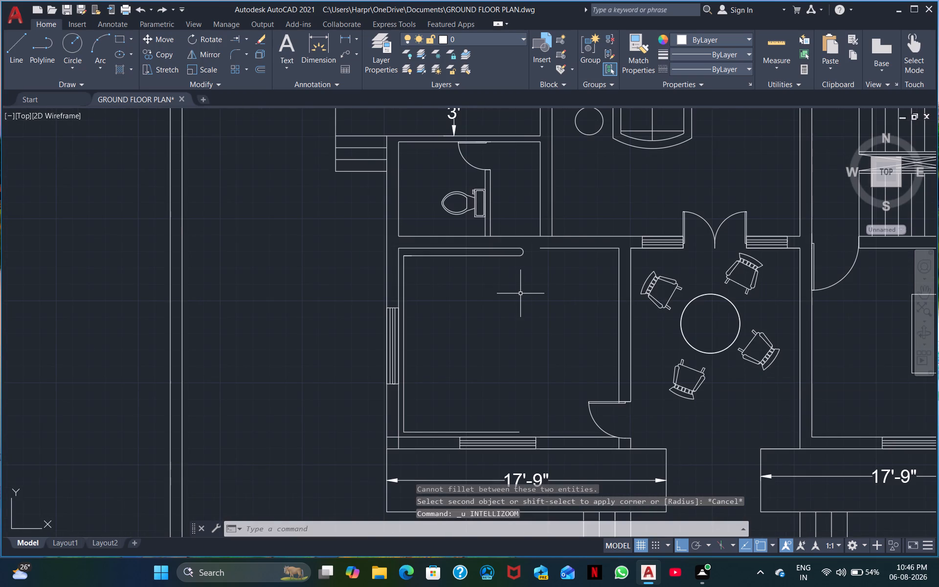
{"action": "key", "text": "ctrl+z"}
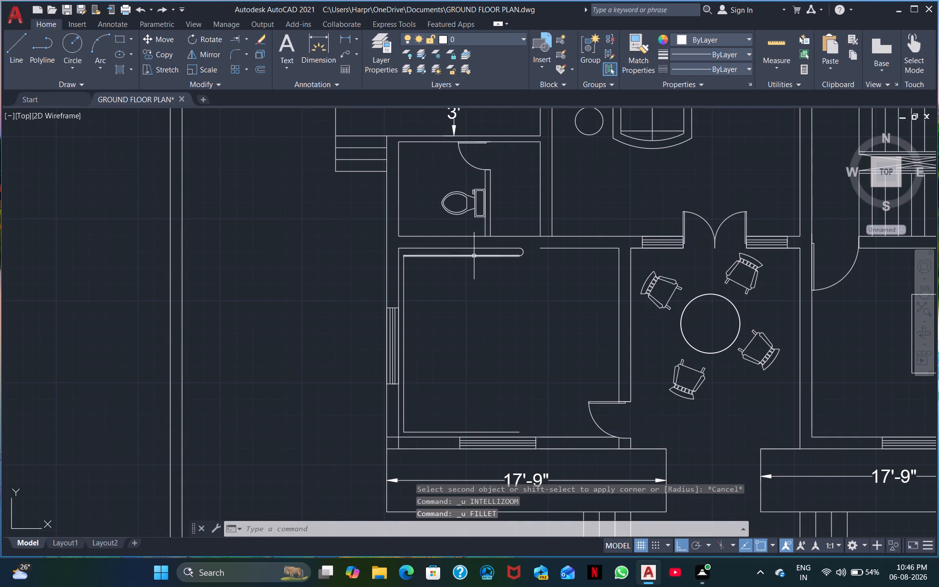
Draw a two-point circle from the inner south line's east endpoint straight down to the south wall line.
{"action": "left_click", "coordinate": [78, 44]}
{"action": "middle_click_drag", "start_coordinate": [477, 352], "coordinate": [433, 368]}
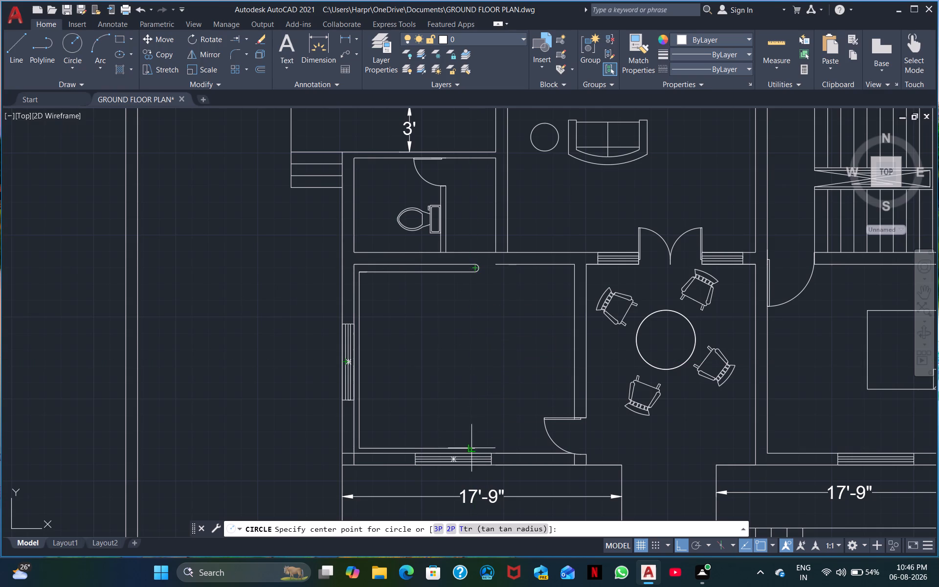
{"action": "scroll", "coordinate": [475, 451], "scroll_direction": "up", "scroll_amount": 4}
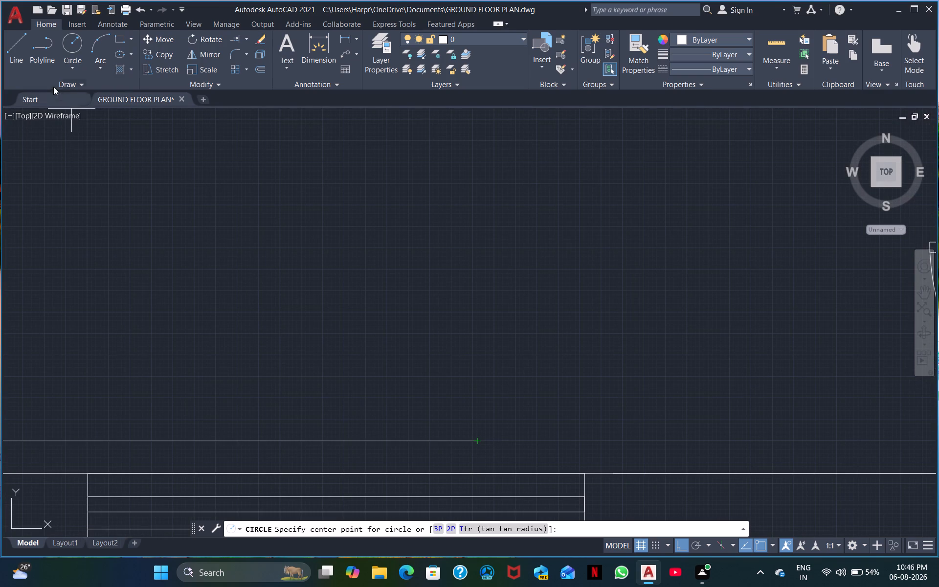
{"action": "left_click", "coordinate": [73, 59]}
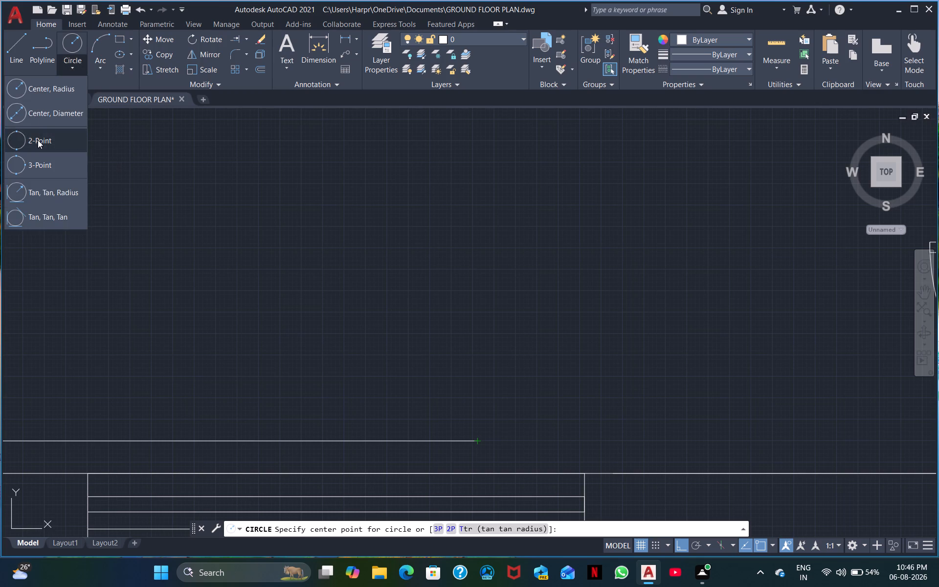
{"action": "left_click", "coordinate": [38, 140]}
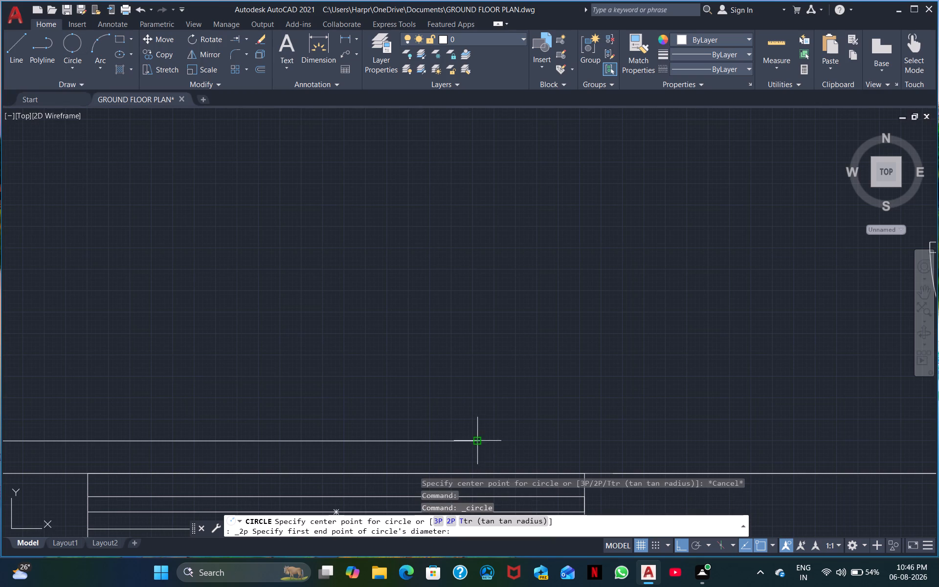
{"action": "left_click", "coordinate": [473, 442]}
{"action": "left_click", "coordinate": [475, 474]}
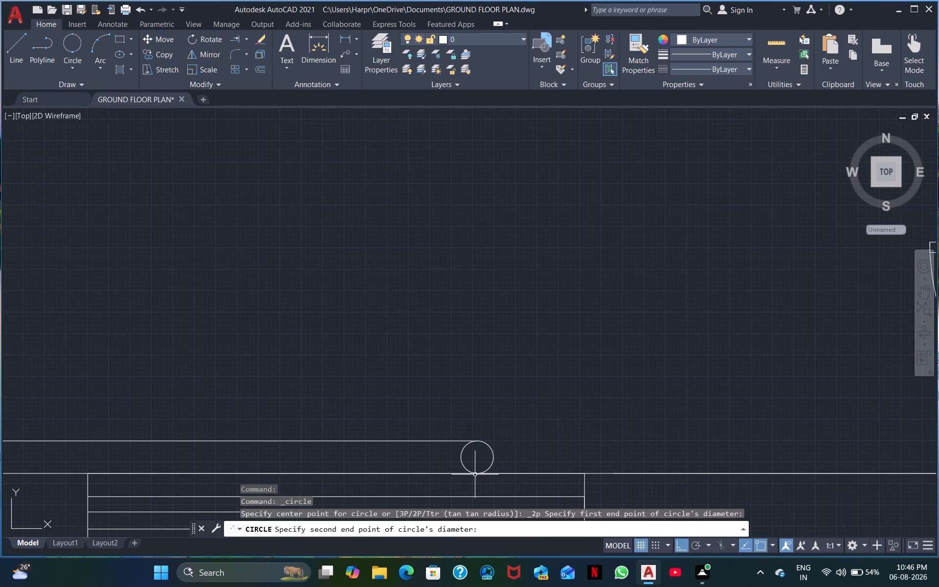
{"action": "key", "text": "Escape"}
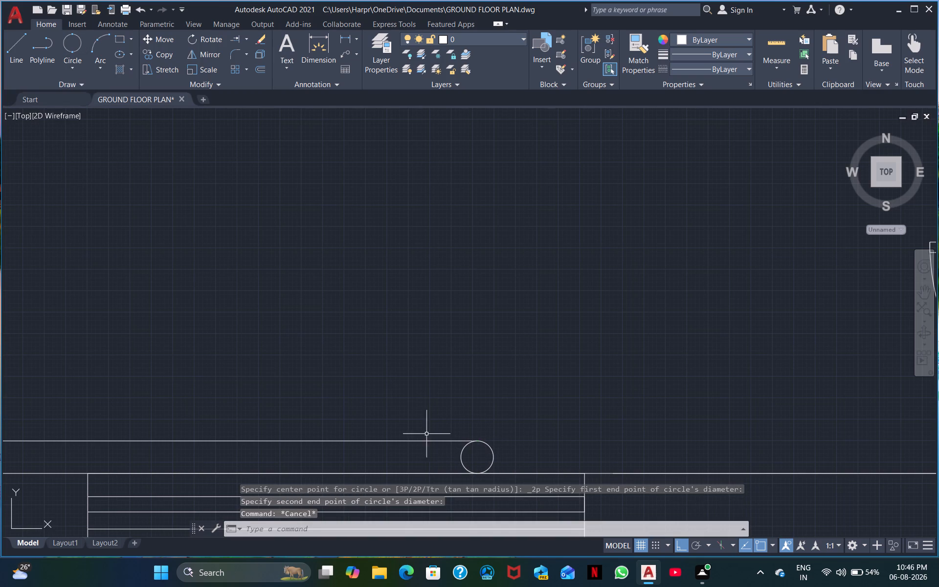
Trim away the west half of the circle at the inner south line's east end, leaving a rounded end.
{"action": "left_click", "coordinate": [245, 37]}
{"action": "left_click", "coordinate": [239, 57]}
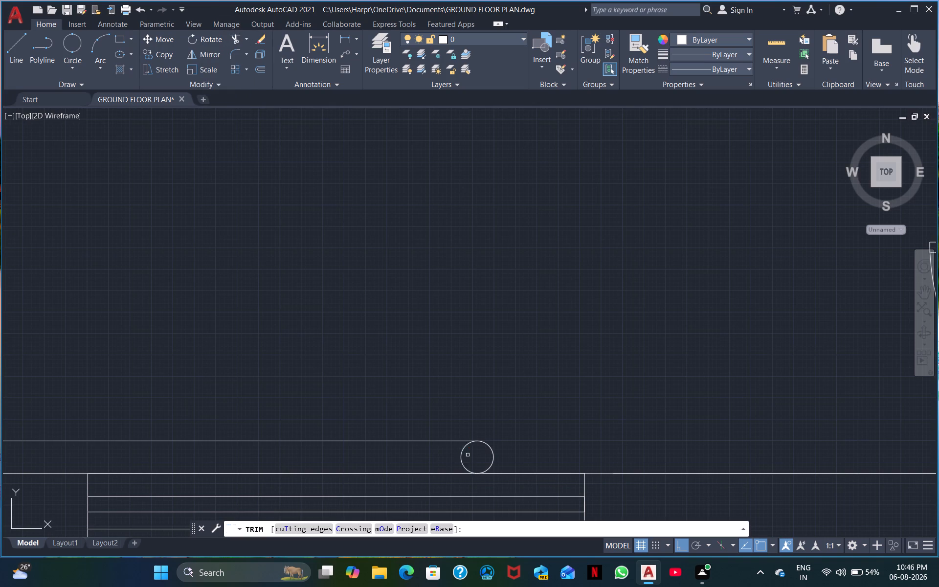
{"action": "left_click", "coordinate": [462, 457]}
Extend the room's north wall line eastward past the rounded end to close the gap in it.
{"action": "scroll", "coordinate": [492, 287], "scroll_direction": "down", "scroll_amount": 3}
{"action": "middle_click_drag", "start_coordinate": [442, 253], "coordinate": [446, 499]}
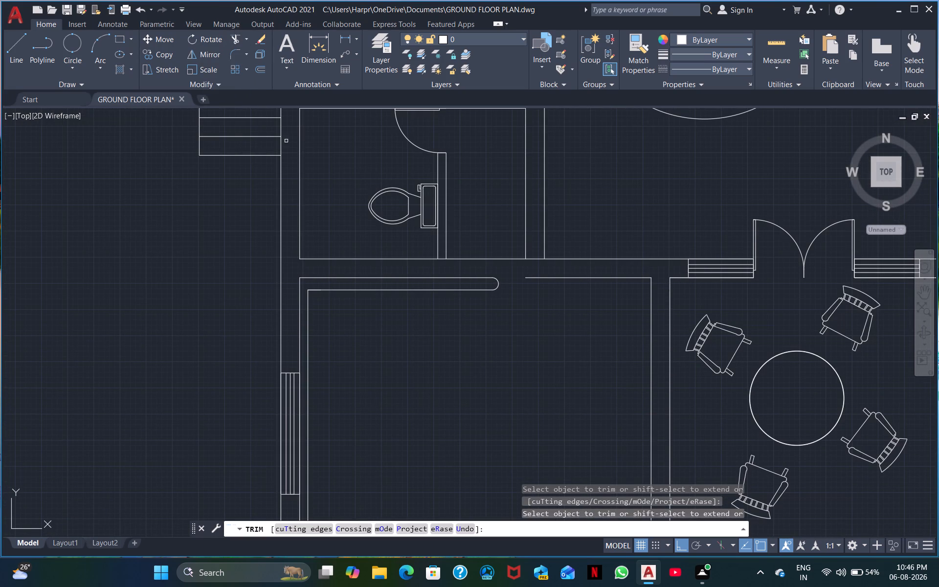
{"action": "left_click", "coordinate": [484, 277], "text": "shift"}
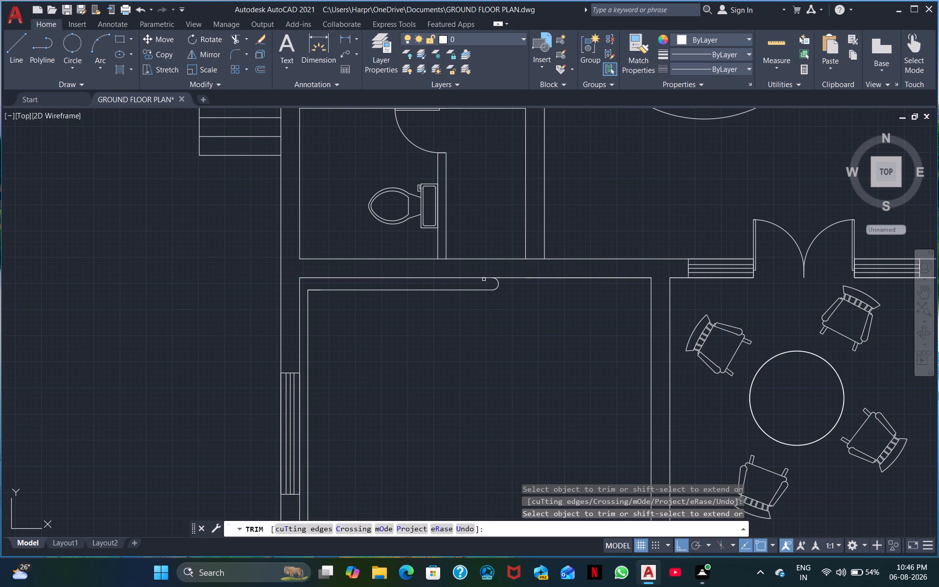
Draw a narrow rectangular bar with lines, projecting east from the inner west line opposite the middle of the west window.
{"action": "middle_click_drag", "start_coordinate": [449, 385], "coordinate": [590, 333]}
{"action": "scroll", "coordinate": [517, 339], "scroll_direction": "down", "scroll_amount": 1}
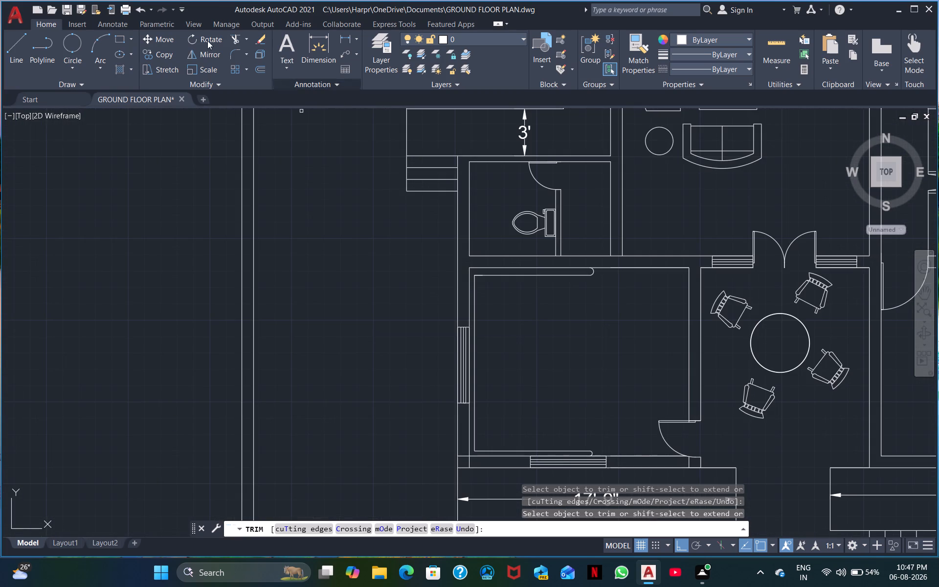
{"action": "left_click", "coordinate": [14, 48]}
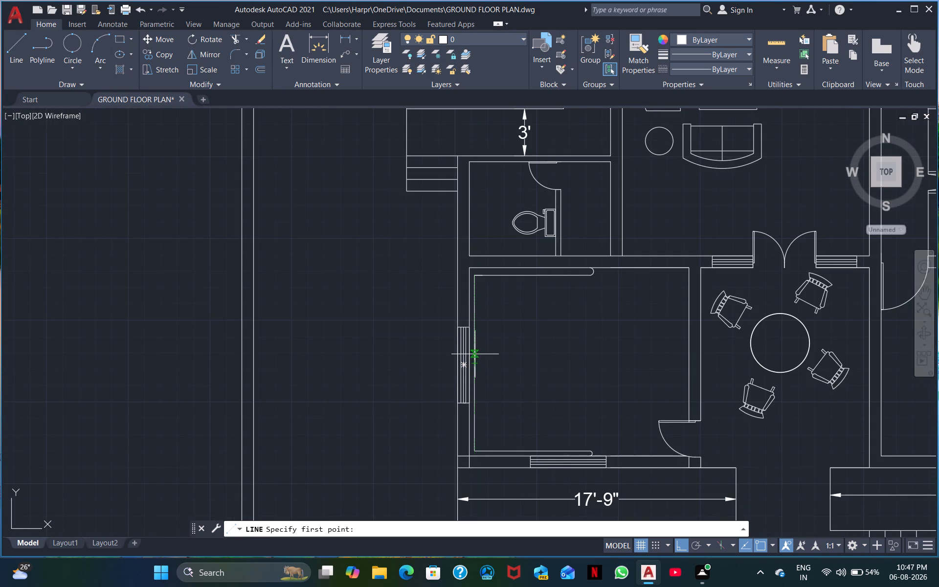
{"action": "scroll", "coordinate": [474, 353], "scroll_direction": "up", "scroll_amount": 3}
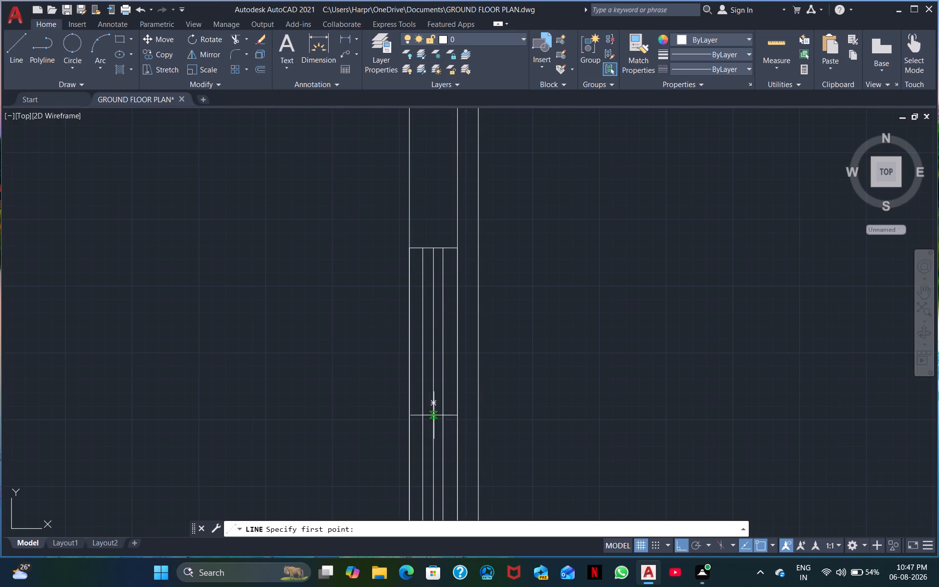
{"action": "left_click", "coordinate": [479, 400]}
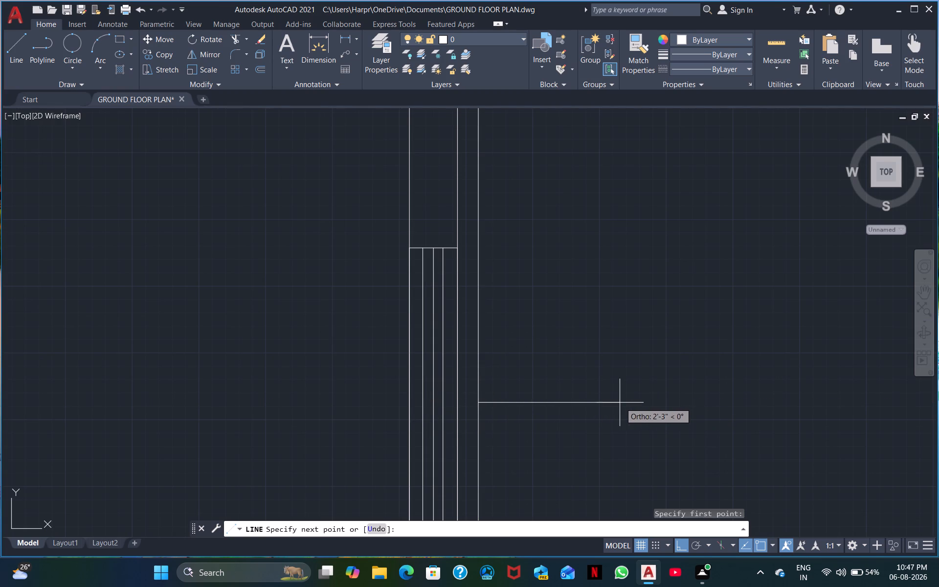
{"action": "left_click", "coordinate": [597, 403]}
{"action": "left_click", "coordinate": [593, 386]}
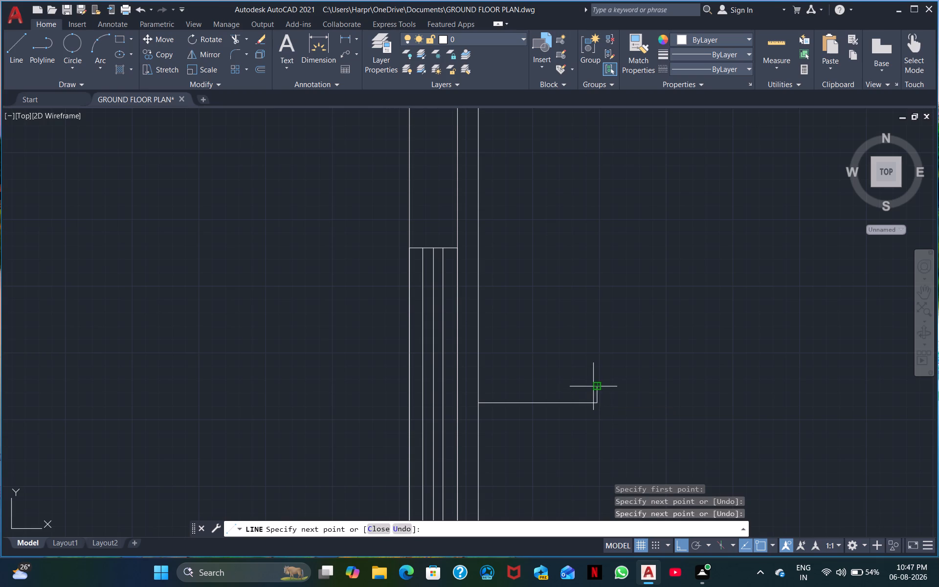
{"action": "left_click", "coordinate": [479, 385]}
{"action": "scroll", "coordinate": [520, 363], "scroll_direction": "down", "scroll_amount": 3}
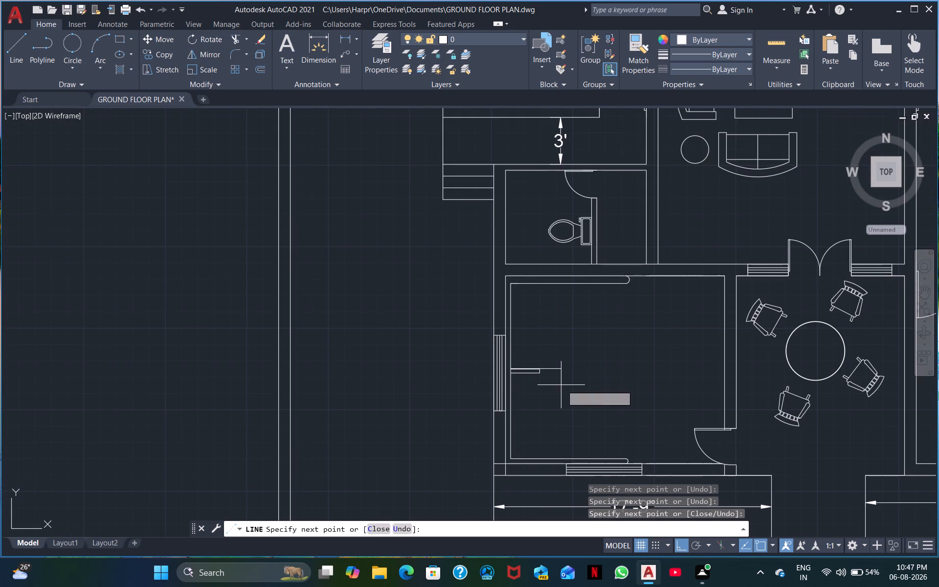
{"action": "key", "text": "Escape"}
Trim off the short line closing the bar's east end.
{"action": "scroll", "coordinate": [540, 354], "scroll_direction": "up", "scroll_amount": 3}
{"action": "scroll", "coordinate": [501, 304], "scroll_direction": "down", "scroll_amount": 2}
{"action": "left_click", "coordinate": [234, 39]}
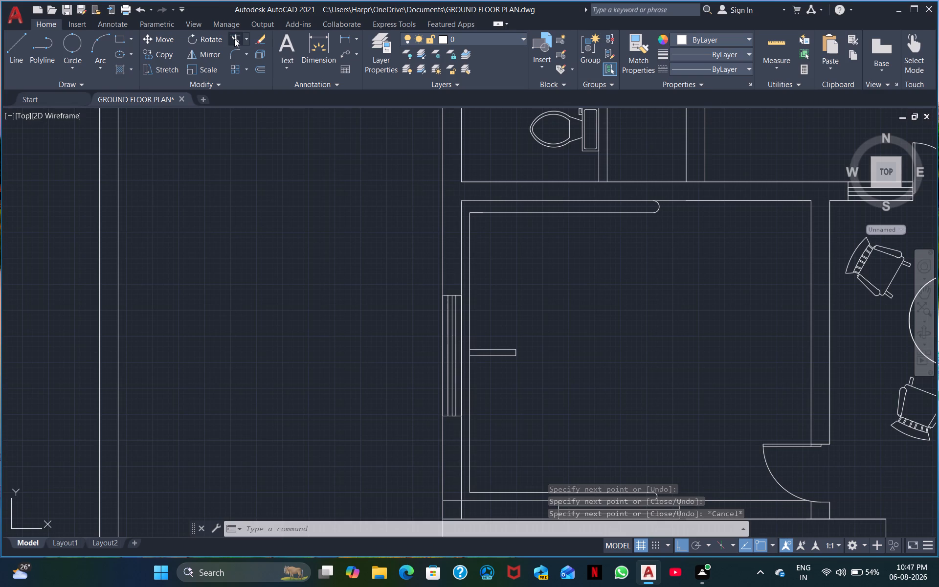
{"action": "scroll", "coordinate": [532, 352], "scroll_direction": "up", "scroll_amount": 2}
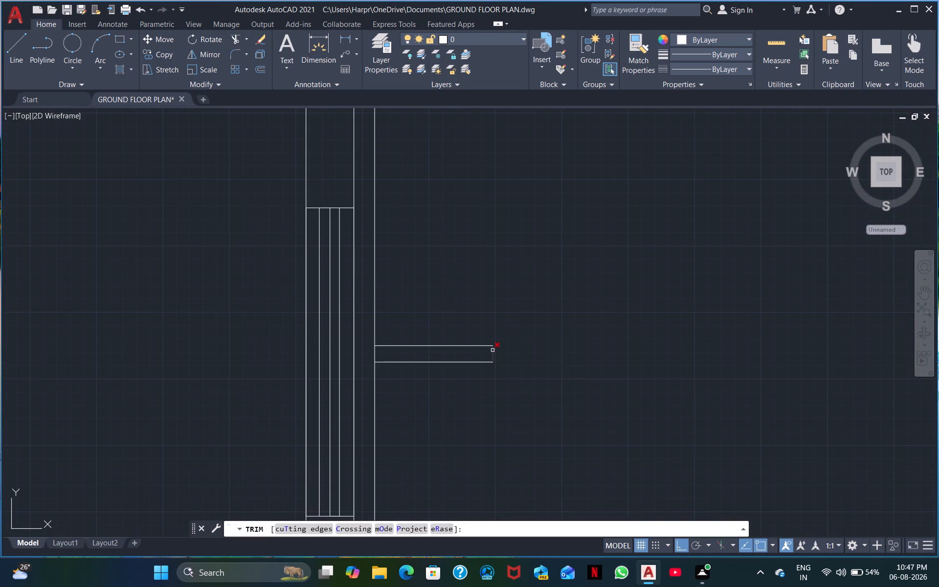
{"action": "left_click", "coordinate": [492, 350]}
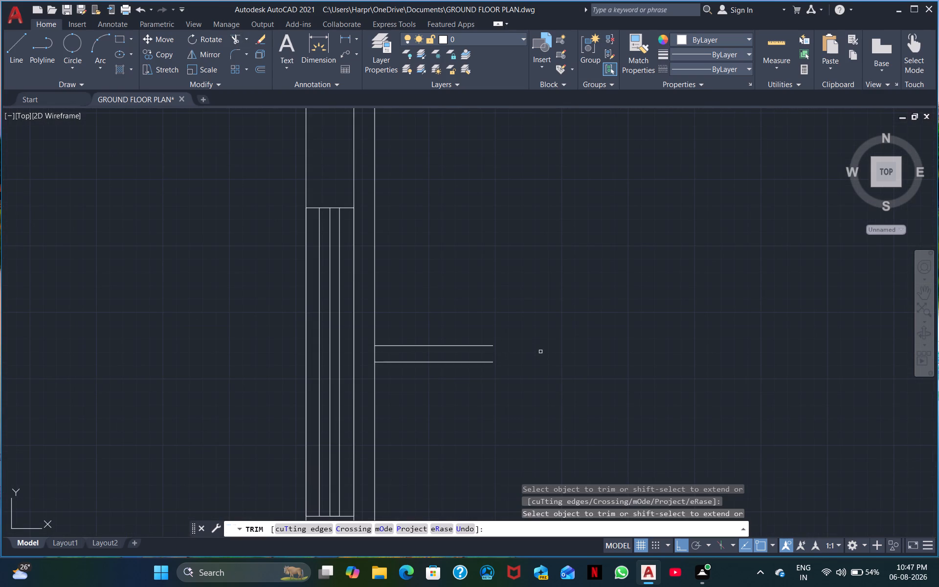
Draw a two-point circle between the east endpoints of the bar's north and south lines.
{"action": "left_click", "coordinate": [68, 48]}
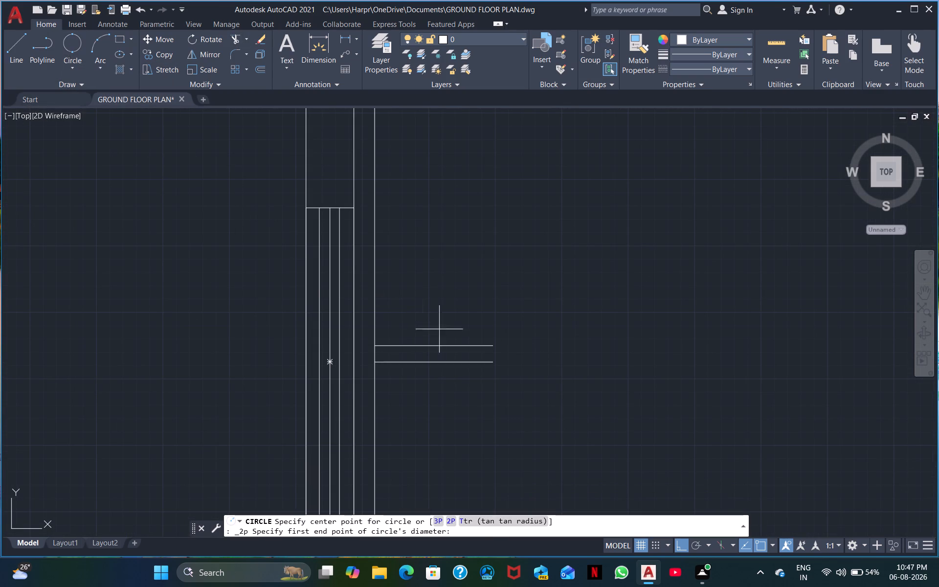
{"action": "left_click", "coordinate": [493, 345]}
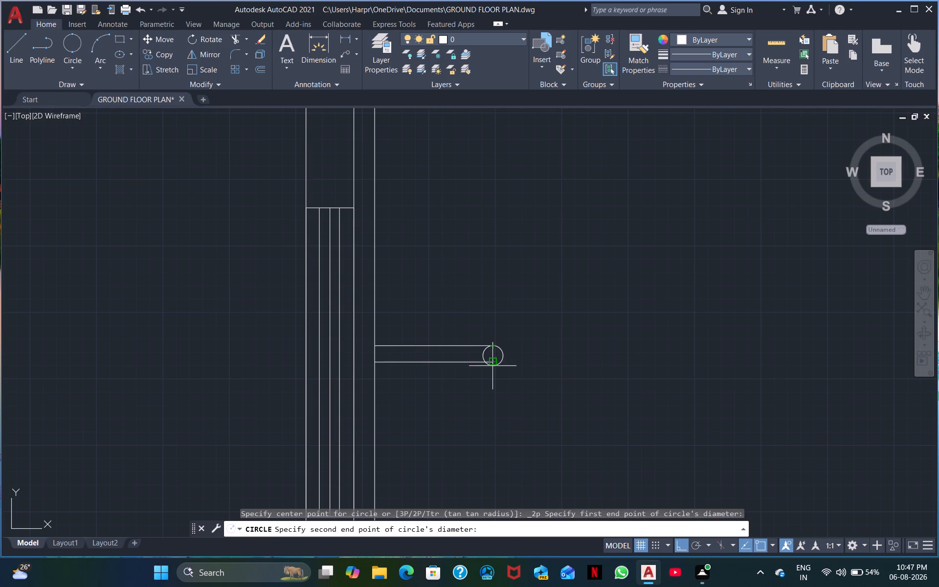
{"action": "left_click", "coordinate": [493, 361]}
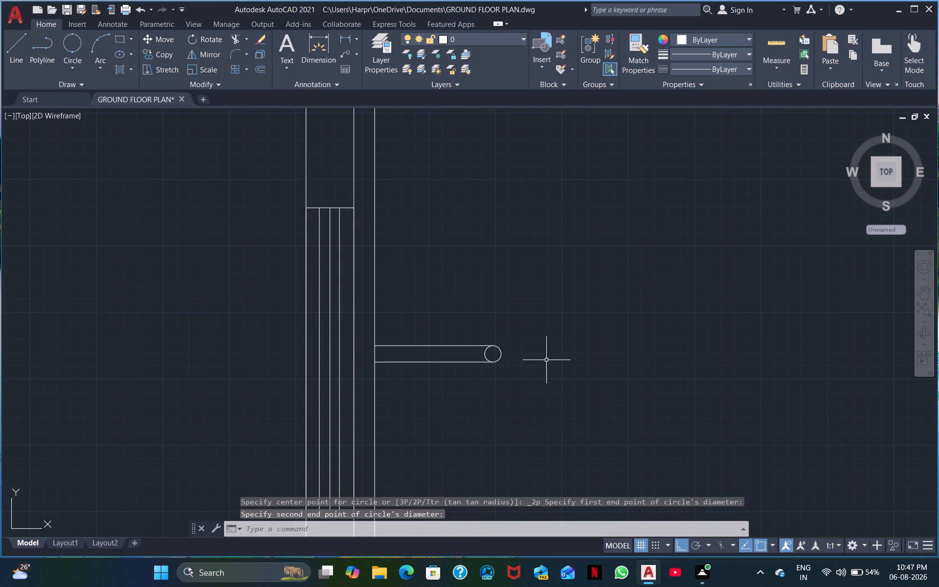
{"action": "key", "text": "Escape"}
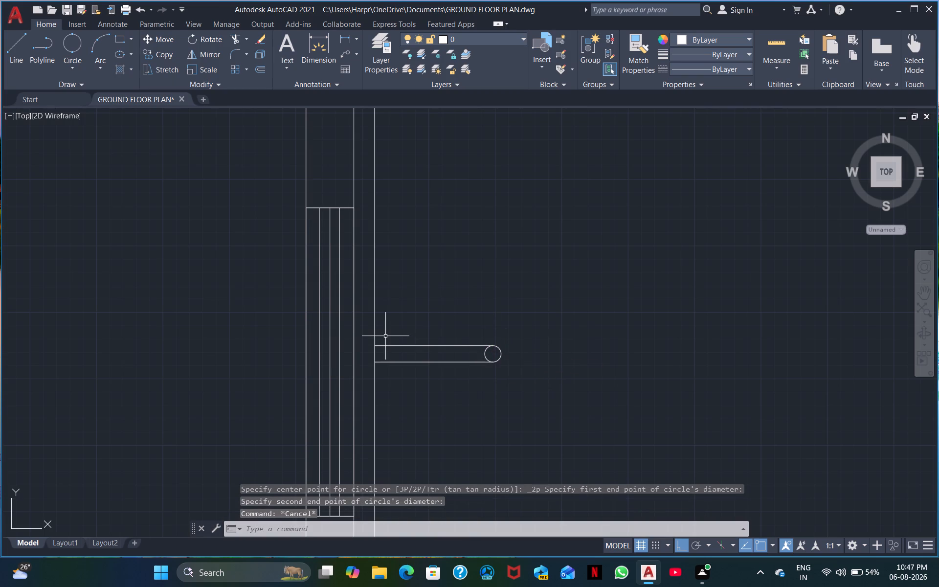
Trim the circle's west half inside the bar so the bar has a rounded east end.
{"action": "left_click", "coordinate": [232, 42]}
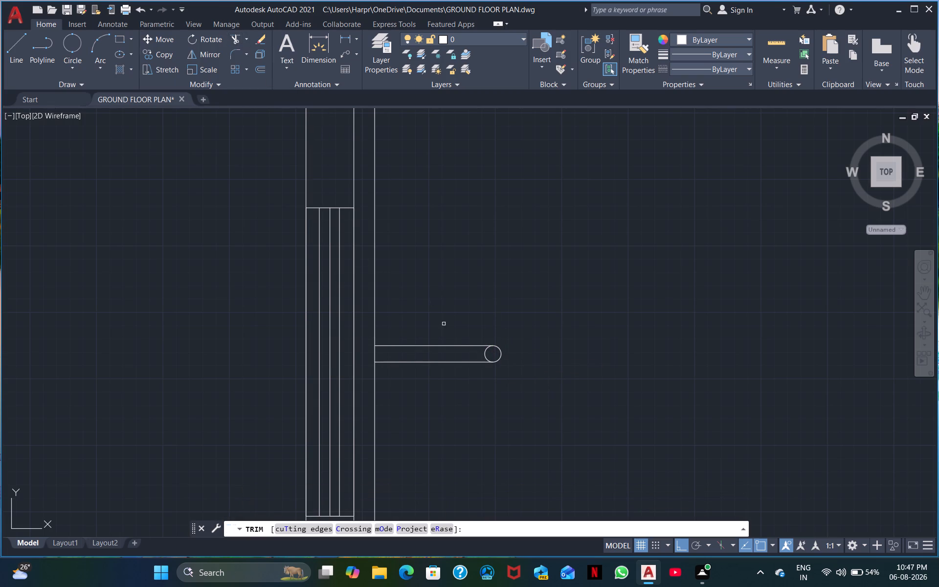
{"action": "left_click", "coordinate": [485, 356]}
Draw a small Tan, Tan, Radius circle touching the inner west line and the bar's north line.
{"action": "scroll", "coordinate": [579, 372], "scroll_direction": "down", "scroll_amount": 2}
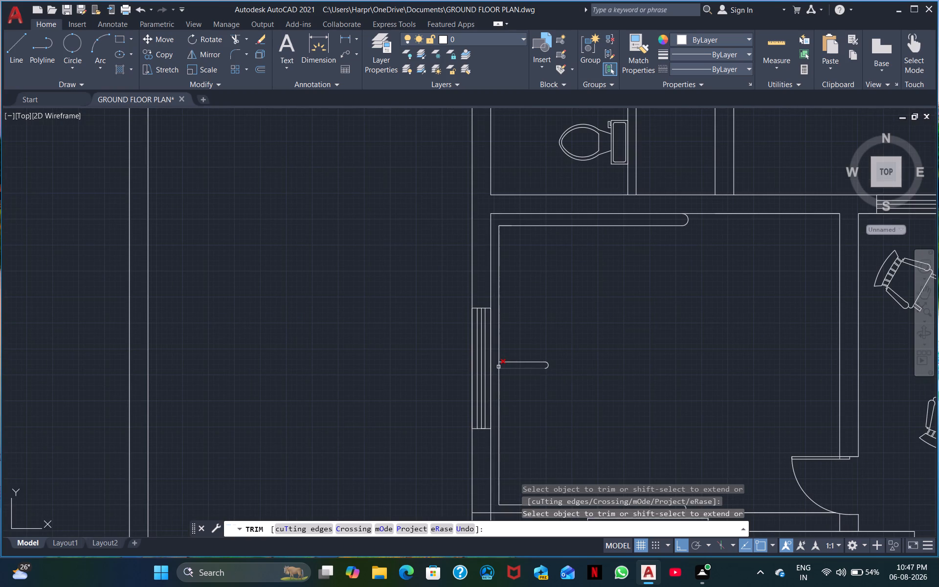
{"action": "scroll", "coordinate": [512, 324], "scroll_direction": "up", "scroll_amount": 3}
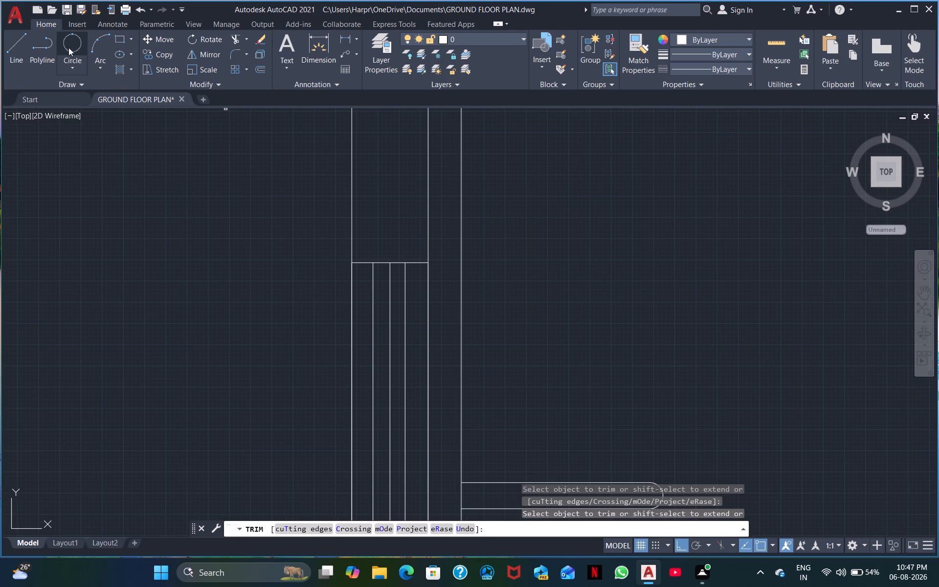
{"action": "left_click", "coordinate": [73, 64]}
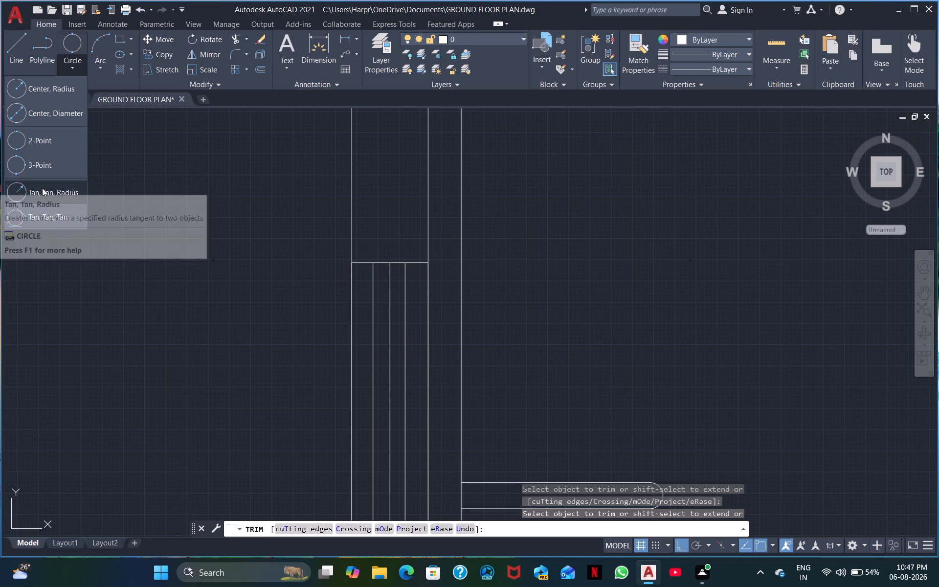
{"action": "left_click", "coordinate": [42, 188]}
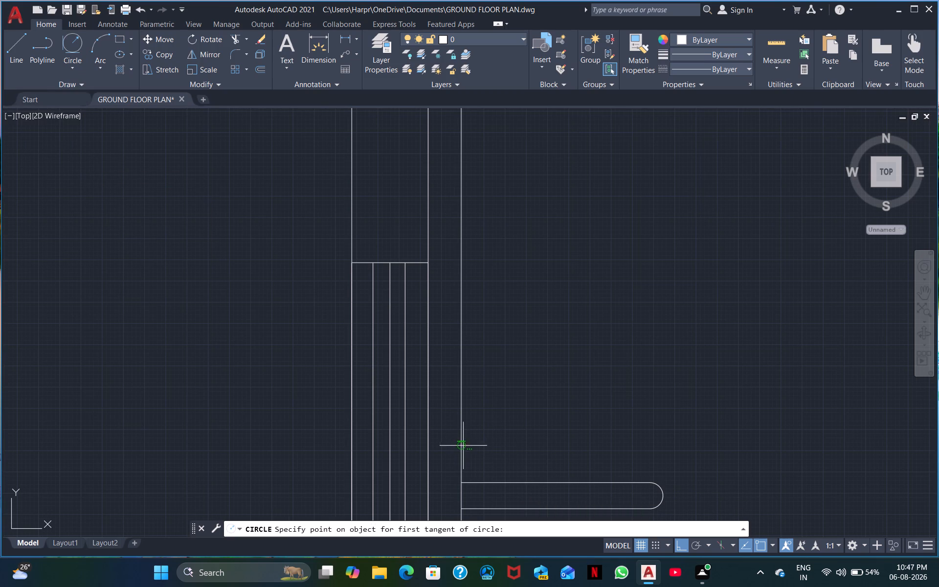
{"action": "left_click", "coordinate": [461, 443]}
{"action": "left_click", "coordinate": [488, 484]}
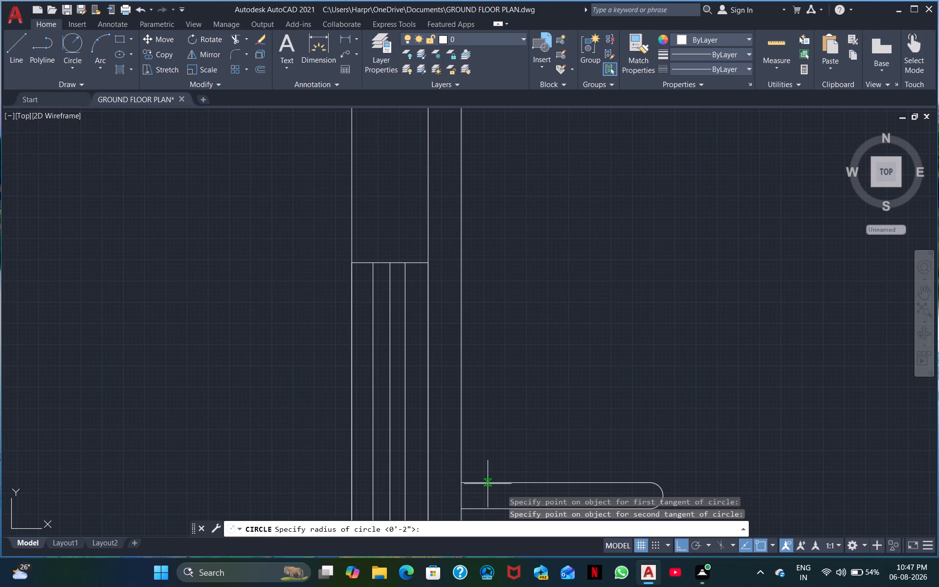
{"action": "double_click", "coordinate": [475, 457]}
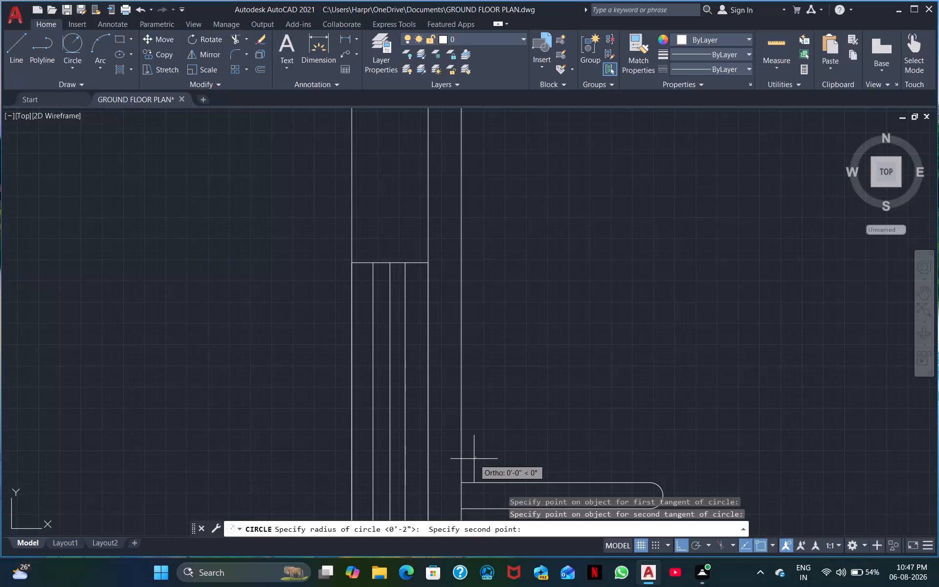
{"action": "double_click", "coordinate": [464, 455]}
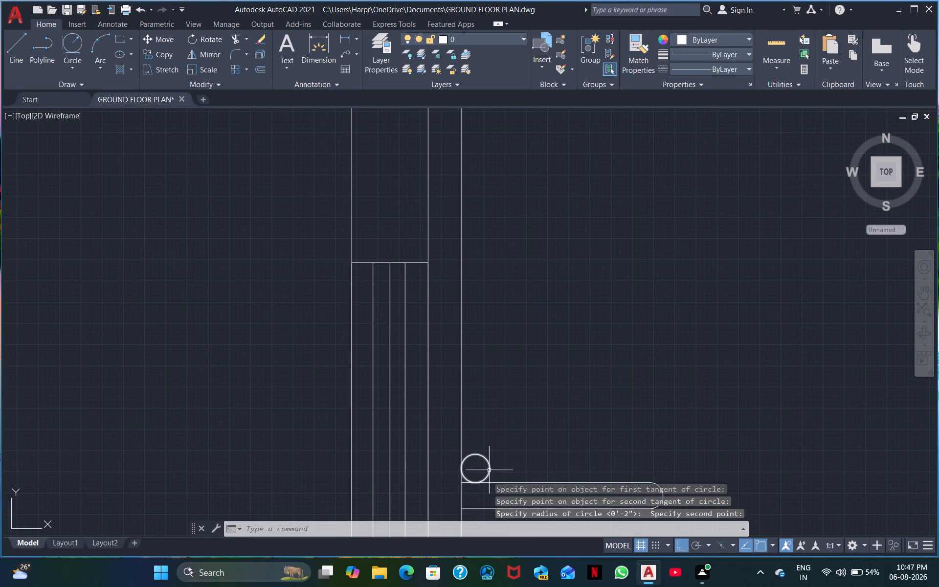
Draw a two-point circle from the bar's south line straight down, just beside the inner west line.
{"action": "middle_click_drag", "start_coordinate": [524, 434], "coordinate": [532, 339]}
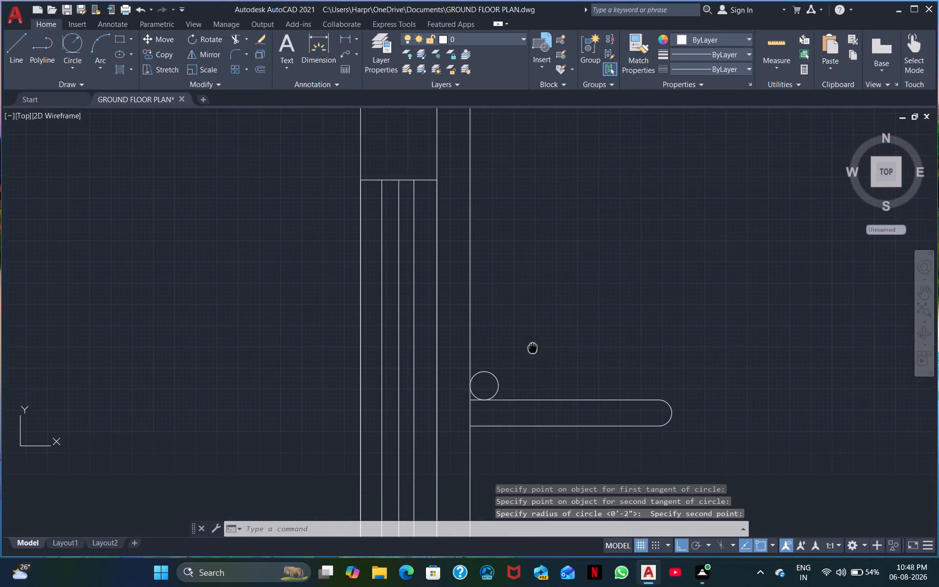
{"action": "middle_click_drag", "start_coordinate": [532, 339], "coordinate": [531, 294]}
{"action": "left_click", "coordinate": [486, 389]}
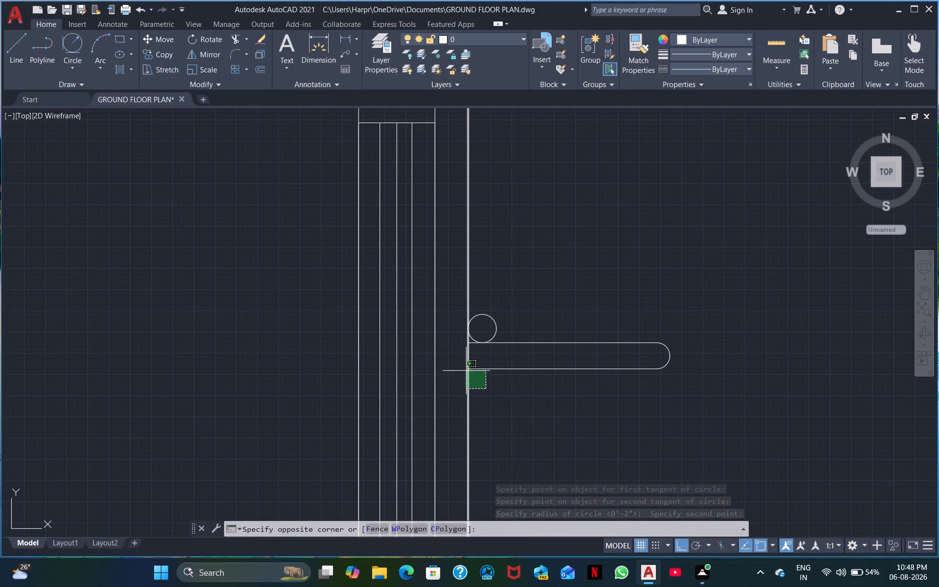
{"action": "key", "text": "space"}
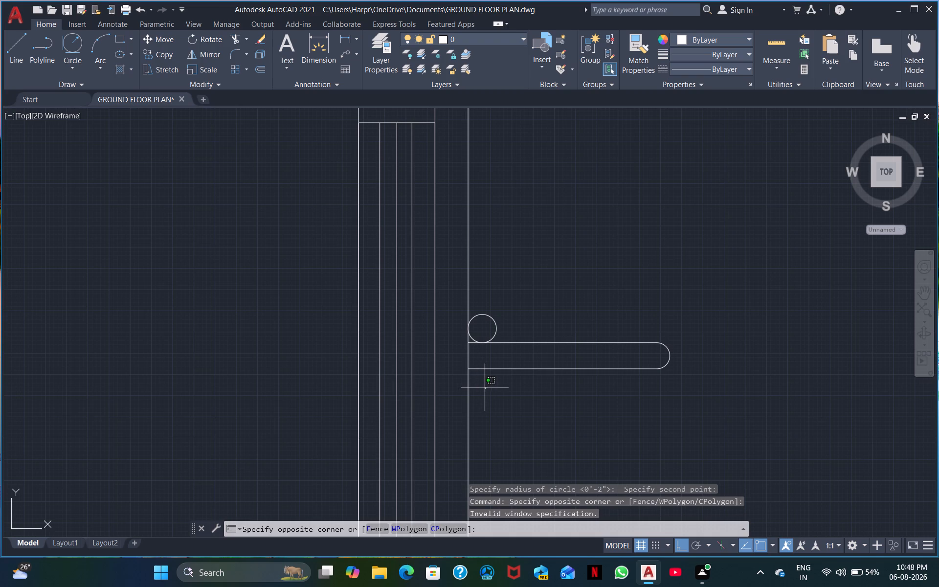
{"action": "left_click", "coordinate": [485, 387]}
{"action": "key", "text": "space"}
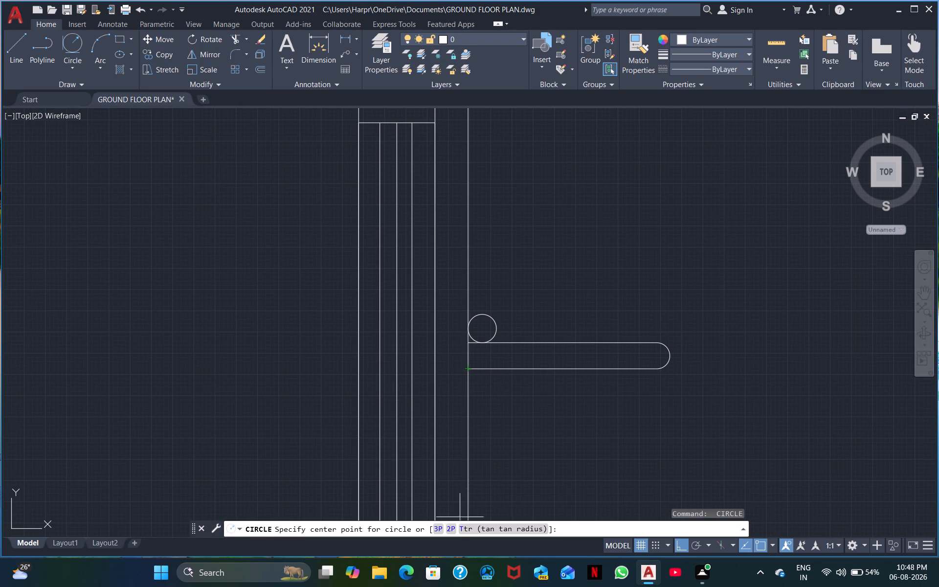
{"action": "left_click", "coordinate": [450, 527]}
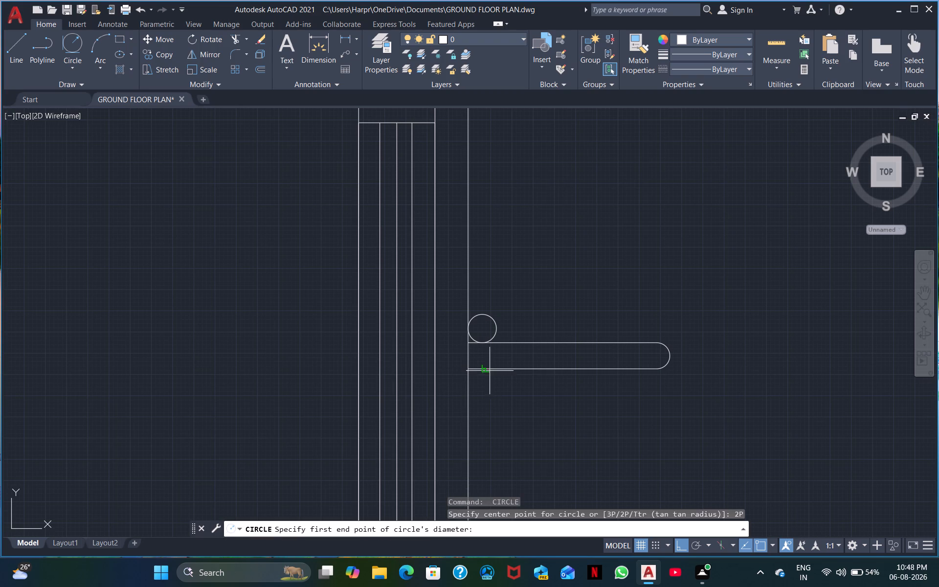
{"action": "left_click", "coordinate": [492, 368]}
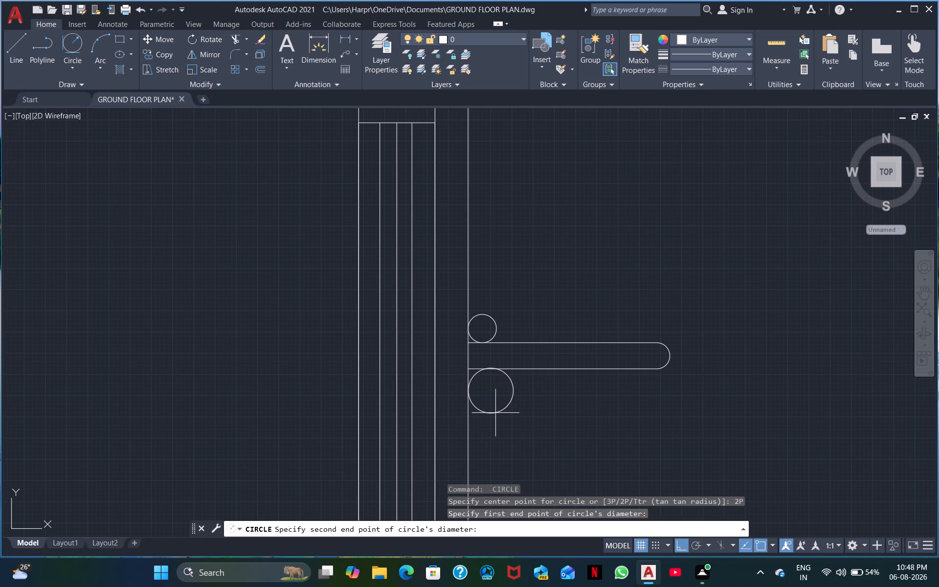
{"action": "left_click", "coordinate": [496, 413]}
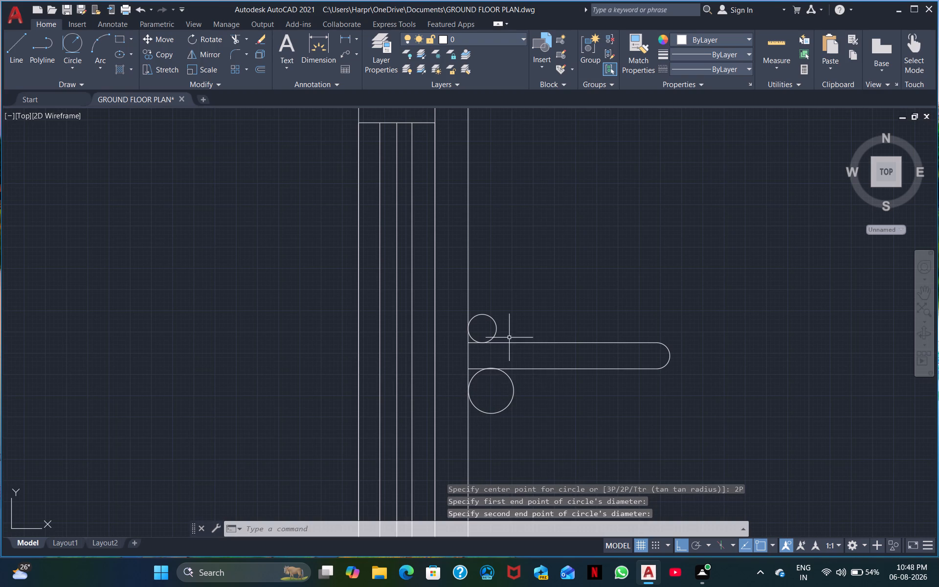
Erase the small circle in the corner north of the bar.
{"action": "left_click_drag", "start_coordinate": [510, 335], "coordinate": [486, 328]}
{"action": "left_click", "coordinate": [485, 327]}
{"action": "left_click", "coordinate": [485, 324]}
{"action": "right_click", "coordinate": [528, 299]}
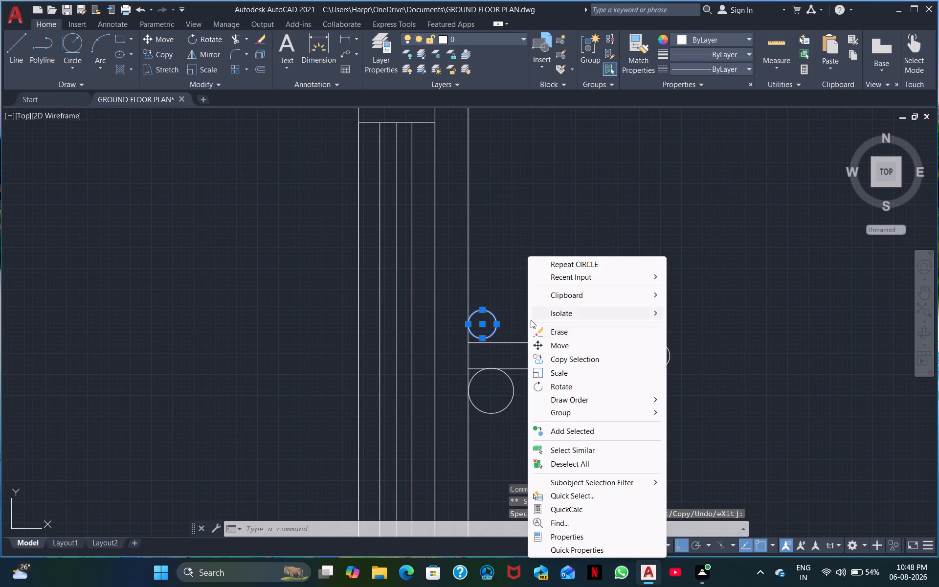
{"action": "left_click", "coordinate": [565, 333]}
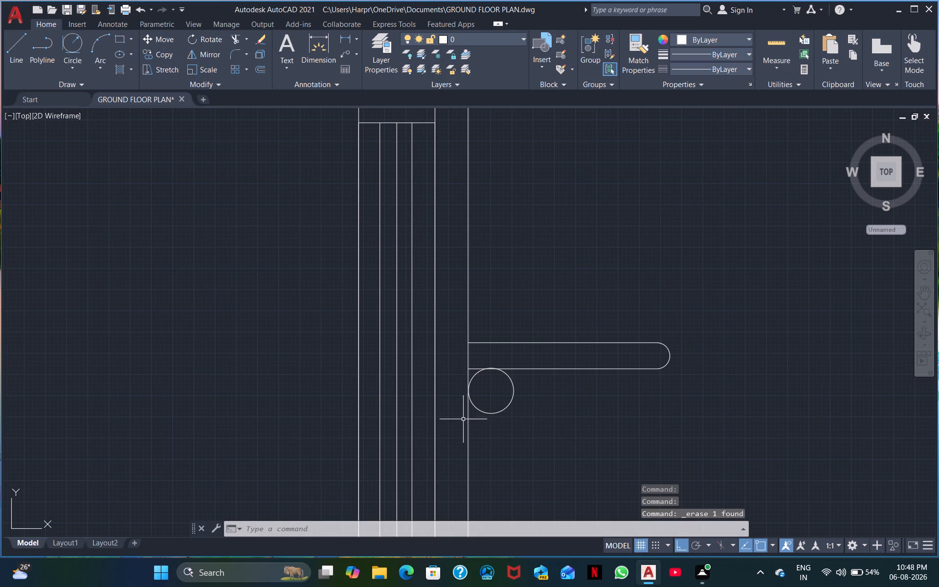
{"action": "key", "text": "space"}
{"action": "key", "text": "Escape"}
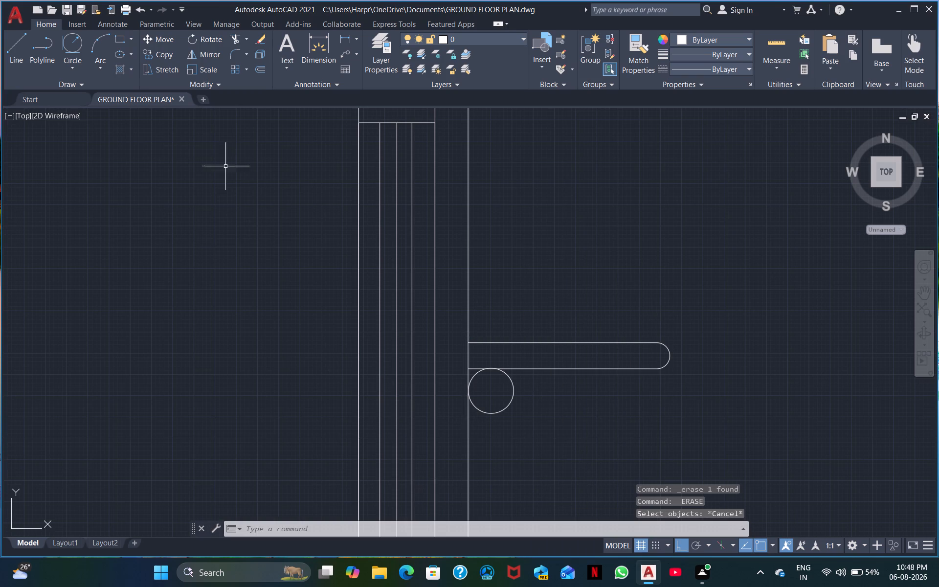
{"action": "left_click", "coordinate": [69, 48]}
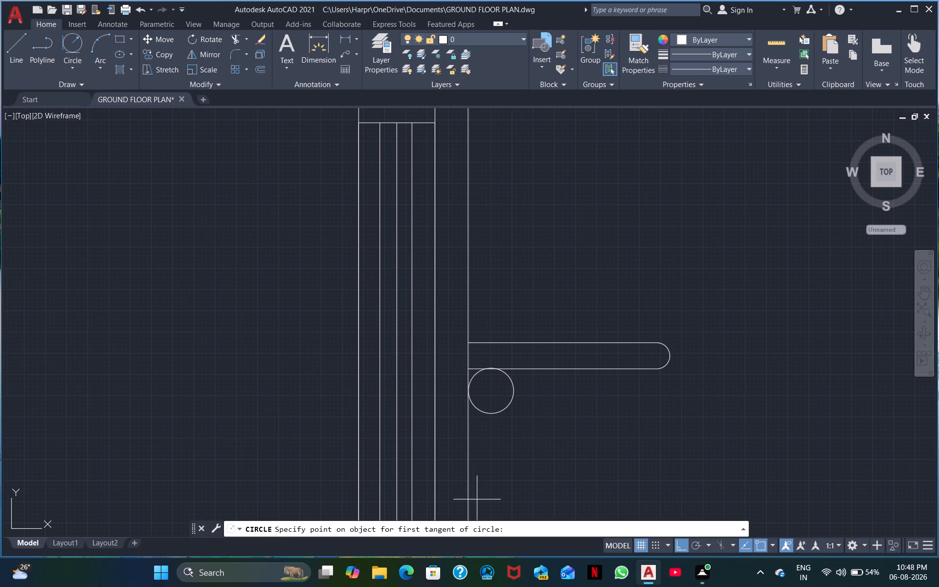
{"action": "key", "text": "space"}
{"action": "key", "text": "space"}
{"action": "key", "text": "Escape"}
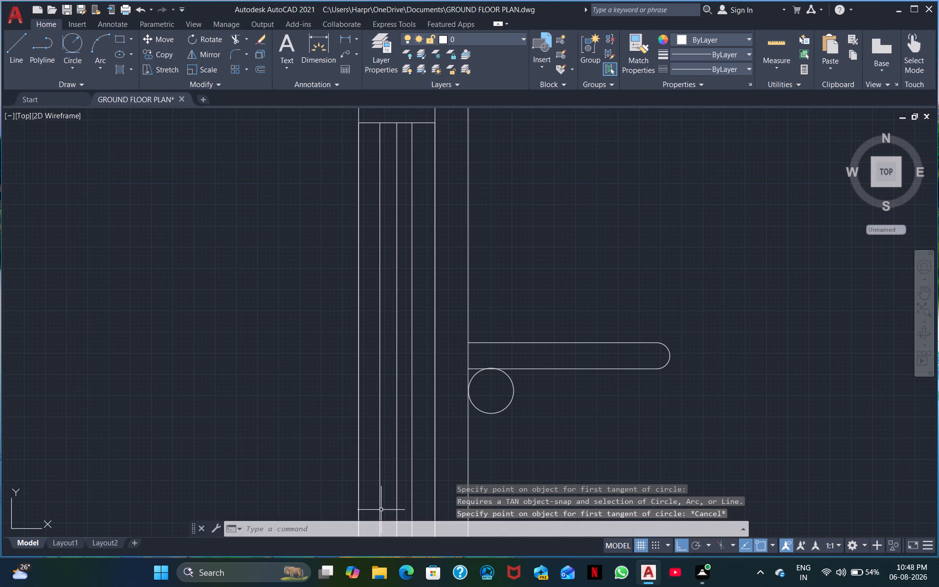
Draw a two-point circle from the bar's north line straight up, just beside the inner west line.
{"action": "type", "text": "C"}
{"action": "key", "text": "space"}
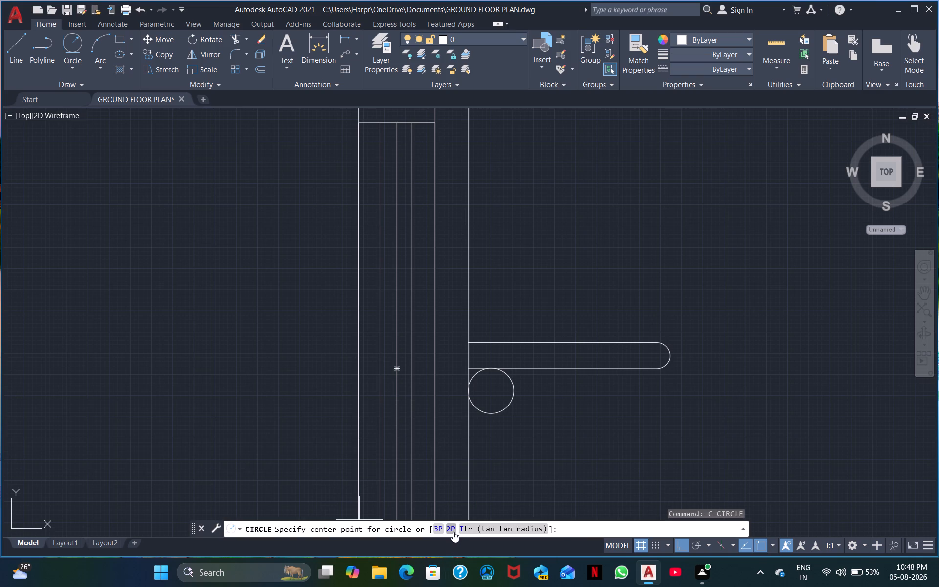
{"action": "left_click", "coordinate": [453, 532]}
{"action": "left_click", "coordinate": [494, 342]}
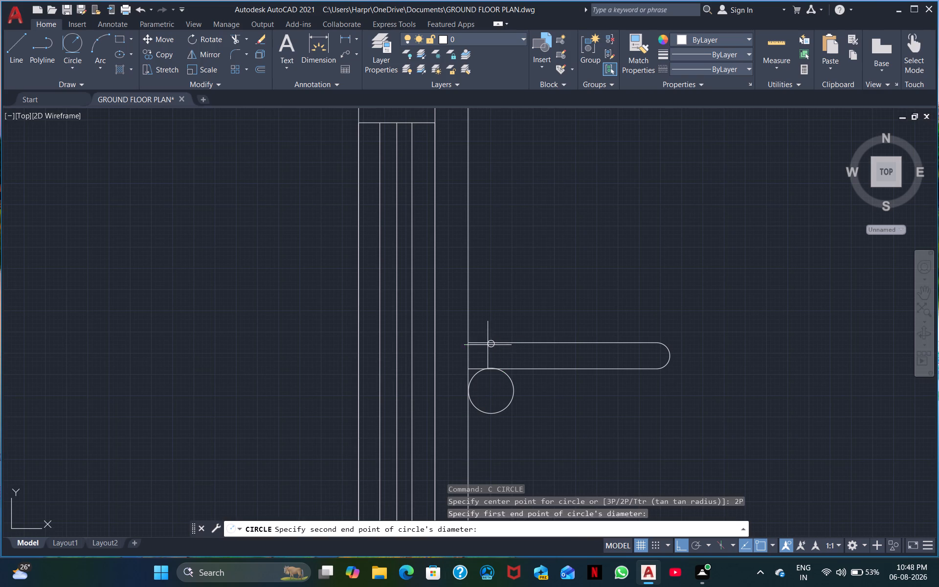
{"action": "left_click", "coordinate": [484, 302]}
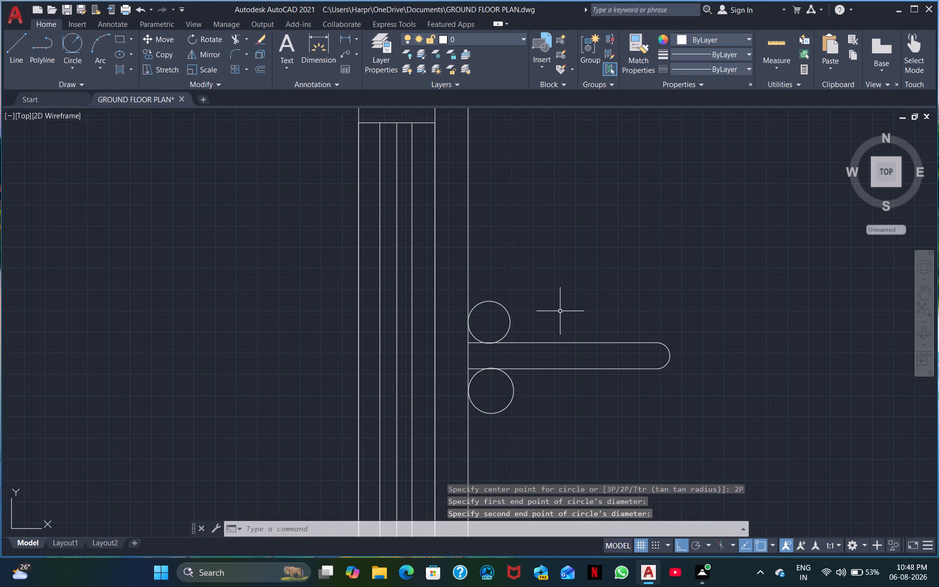
{"action": "key", "text": "Escape"}
Move the north circle slightly up so its lowest point sits on the bar's north line.
{"action": "scroll", "coordinate": [528, 368], "scroll_direction": "up", "scroll_amount": 1}
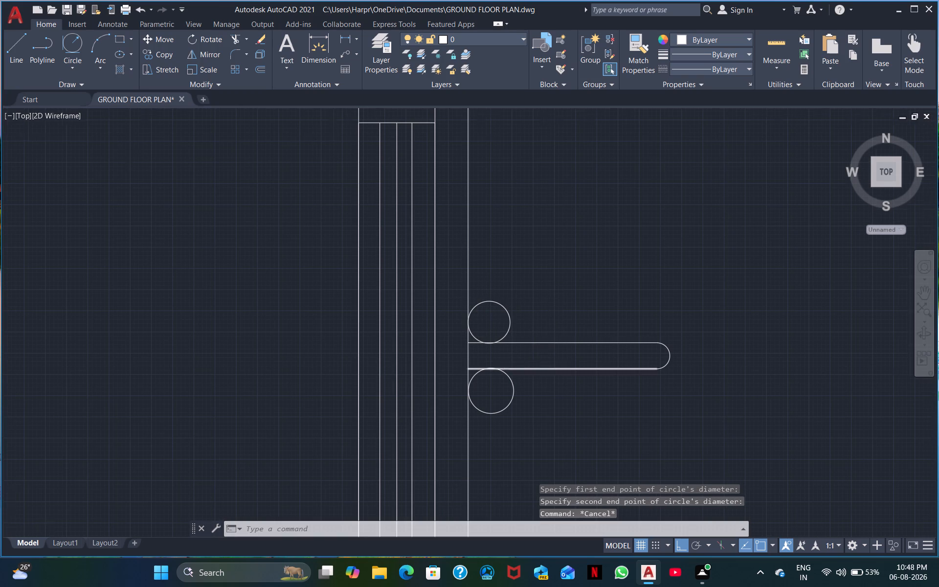
{"action": "scroll", "coordinate": [528, 368], "scroll_direction": "up", "scroll_amount": 2}
{"action": "middle_click_drag", "start_coordinate": [481, 332], "coordinate": [569, 342]}
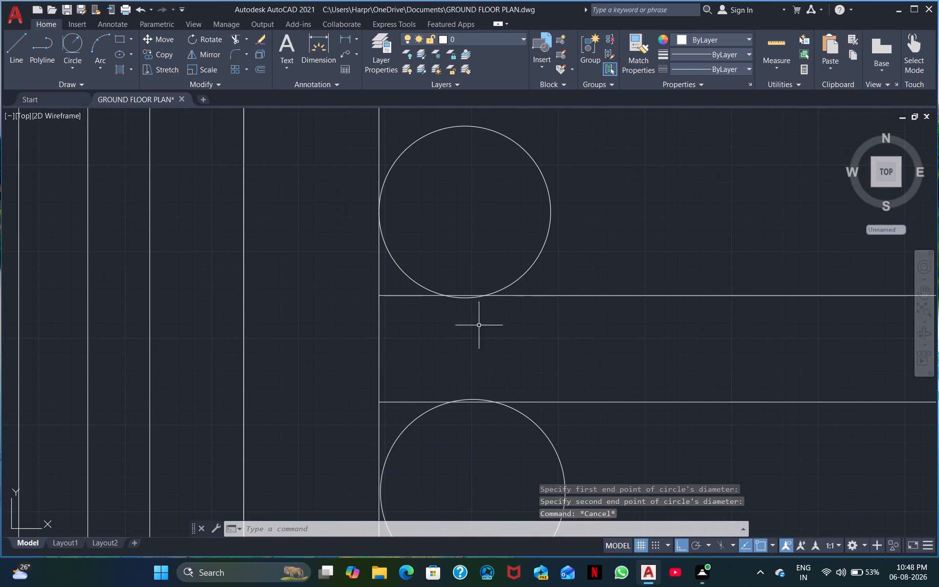
{"action": "left_click", "coordinate": [459, 298]}
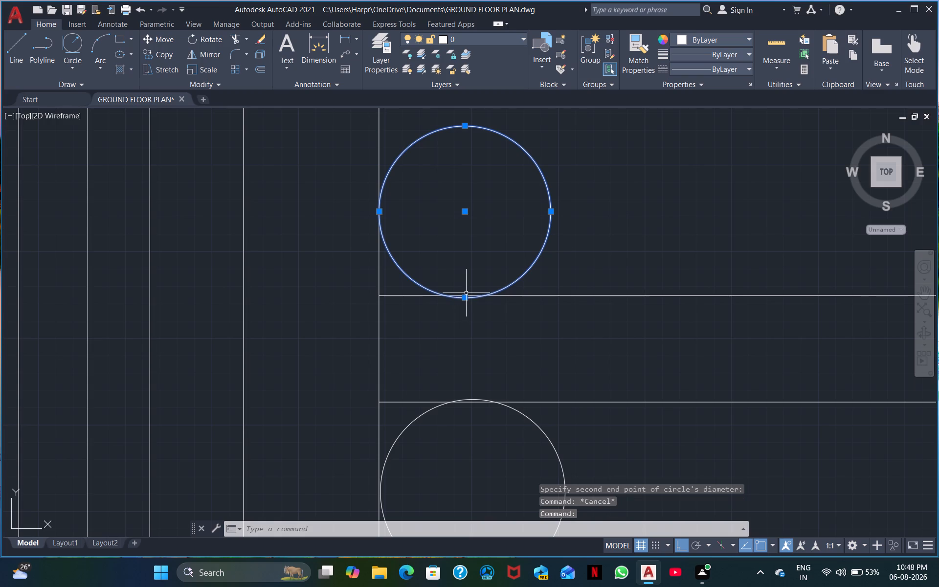
{"action": "right_click", "coordinate": [464, 298]}
{"action": "left_click", "coordinate": [488, 346]}
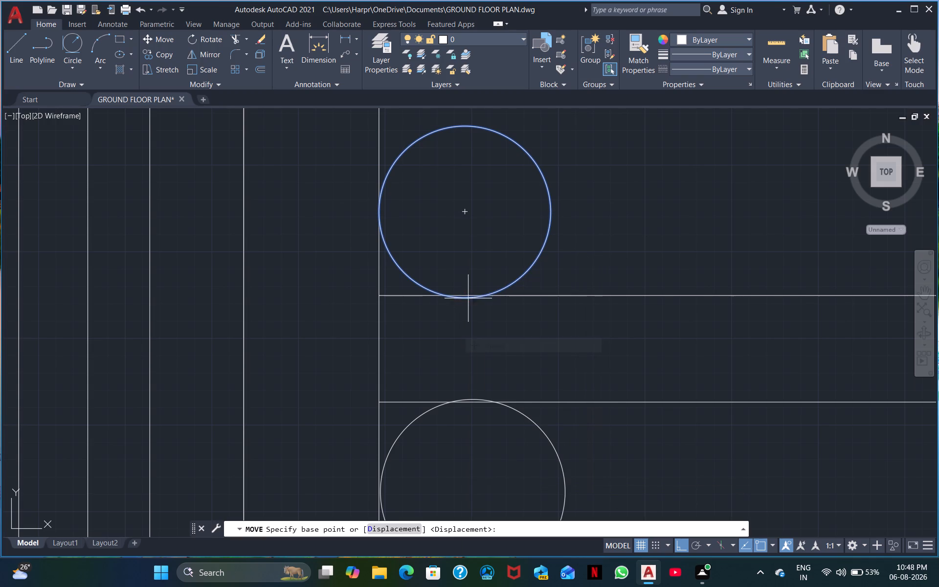
{"action": "left_click", "coordinate": [463, 298]}
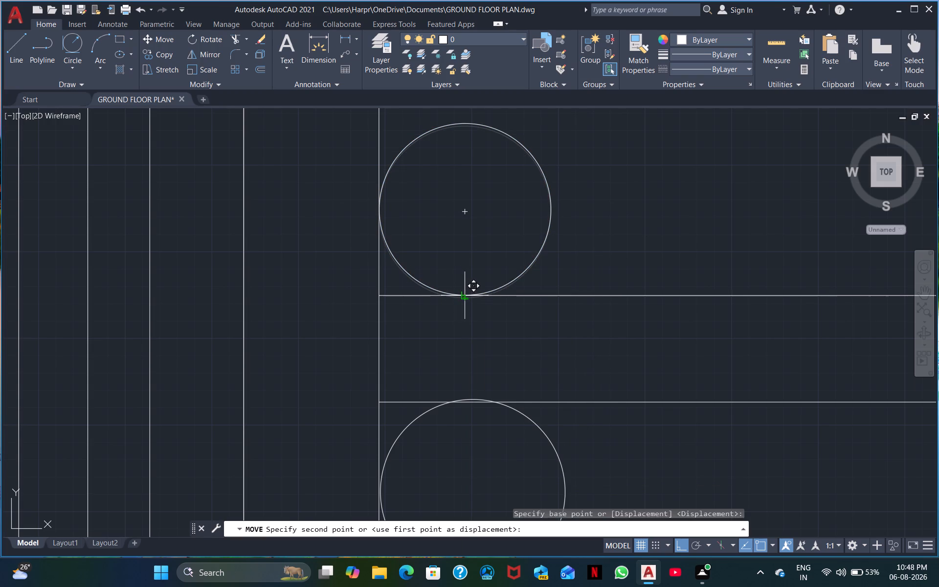
{"action": "left_click", "coordinate": [461, 293]}
Move the south circle slightly down so its topmost point touches the bar's south line.
{"action": "middle_click_drag", "start_coordinate": [474, 346], "coordinate": [468, 321]}
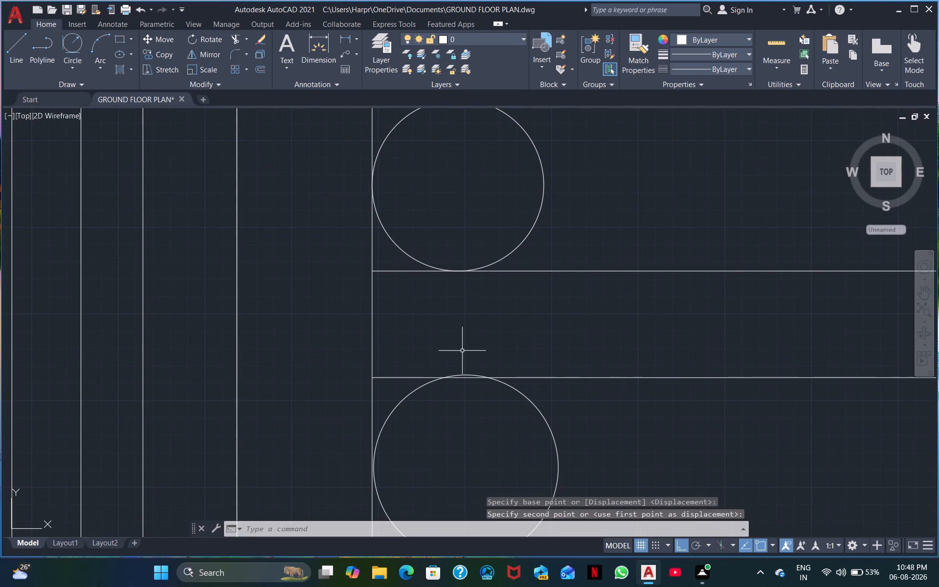
{"action": "left_click", "coordinate": [465, 374]}
{"action": "right_click", "coordinate": [466, 373]}
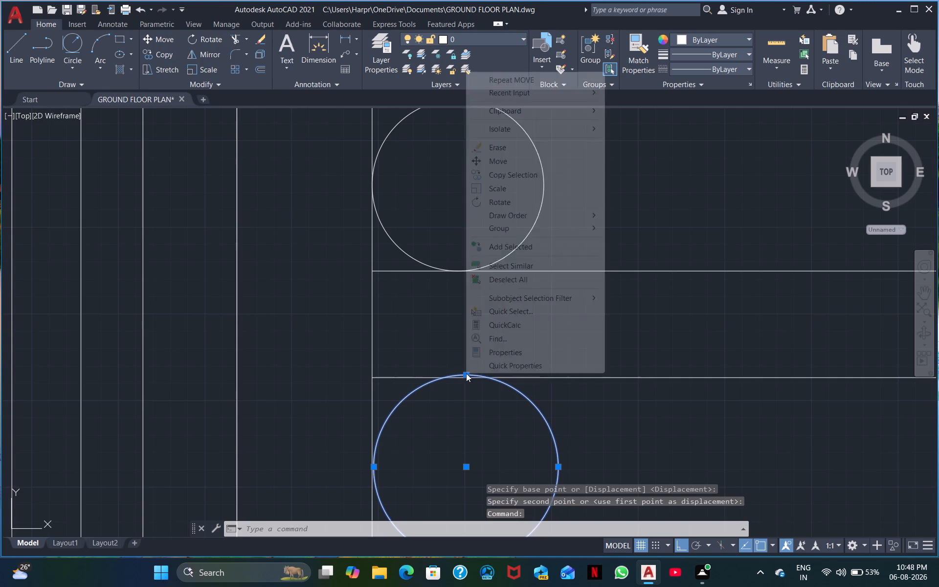
{"action": "left_click", "coordinate": [496, 162]}
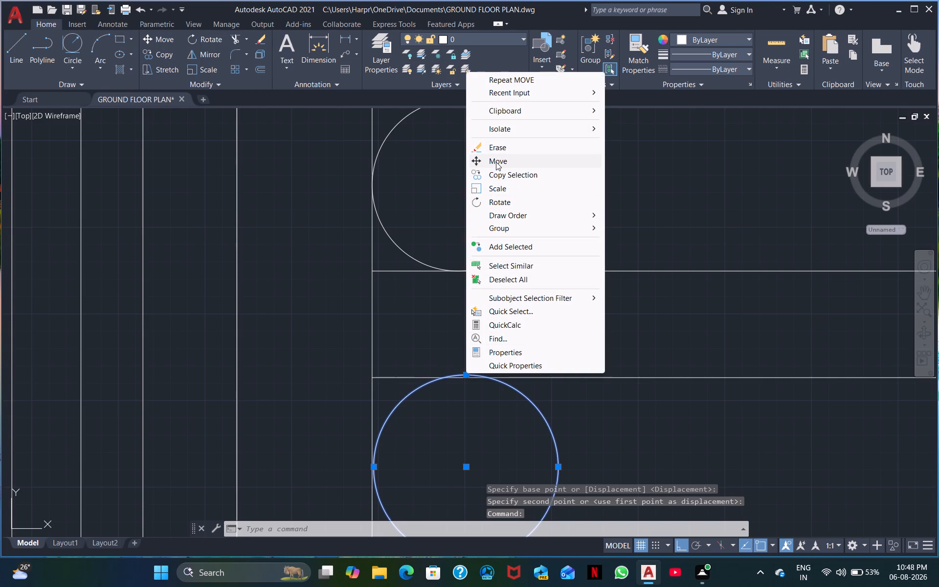
{"action": "left_click", "coordinate": [468, 371]}
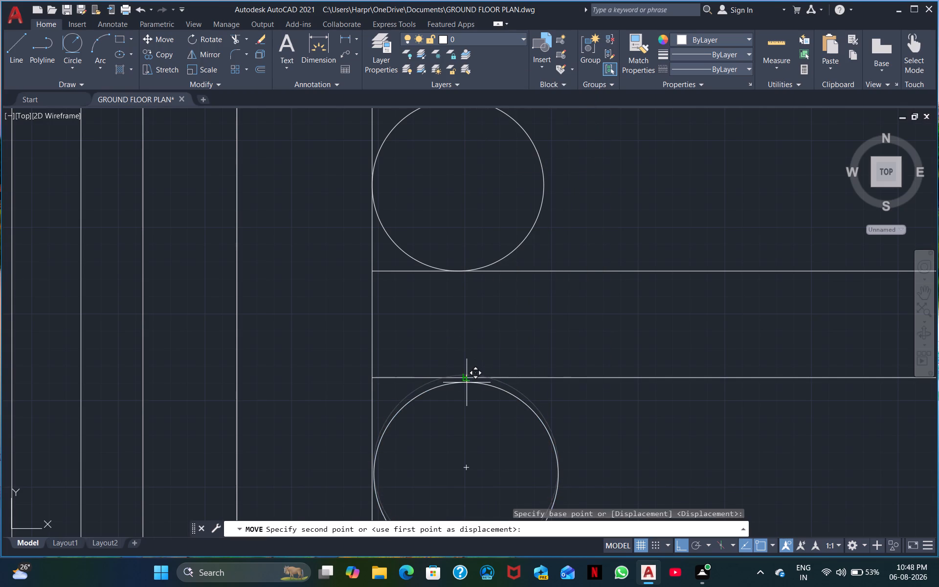
{"action": "left_click", "coordinate": [467, 381]}
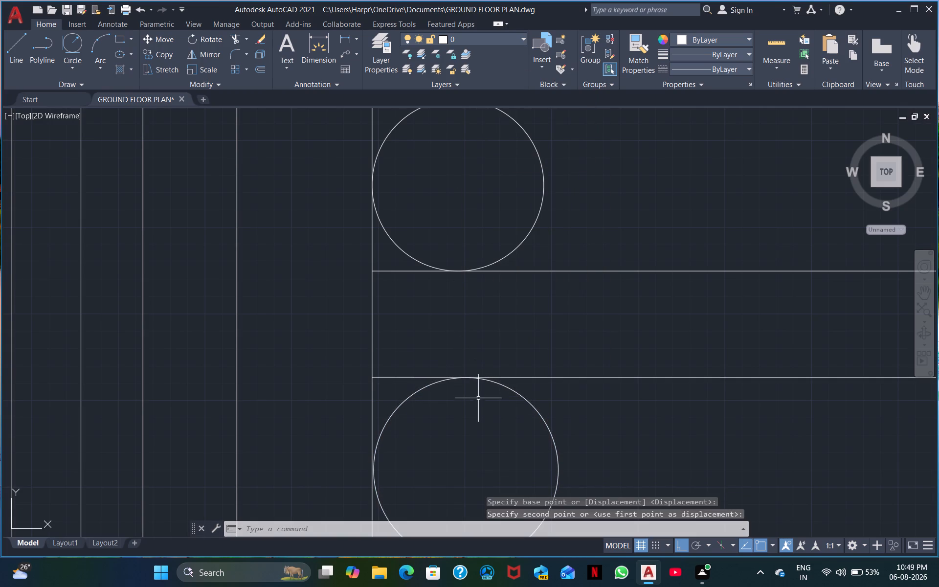
Trim the square corner beside the north circle, the inner west line across the bar, and the bar's south line west of the south circle.
{"action": "scroll", "coordinate": [477, 413], "scroll_direction": "down", "scroll_amount": 1}
{"action": "scroll", "coordinate": [474, 413], "scroll_direction": "up", "scroll_amount": 1}
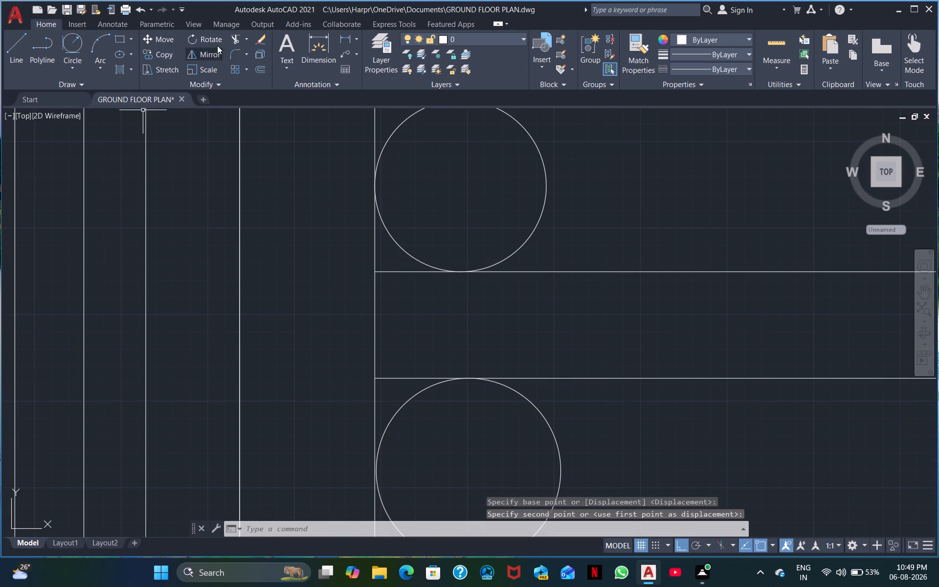
{"action": "left_click", "coordinate": [232, 40]}
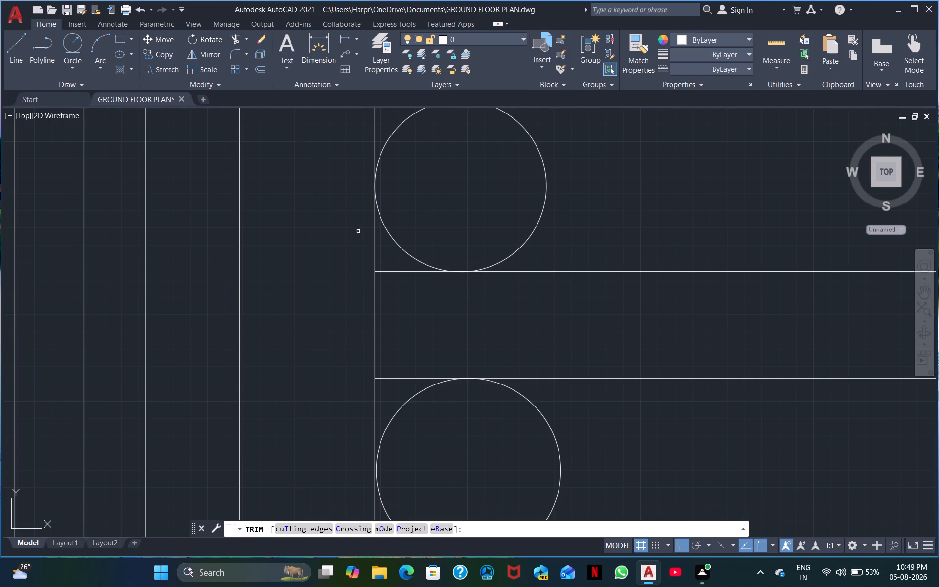
{"action": "left_click_drag", "start_coordinate": [358, 226], "coordinate": [420, 285]}
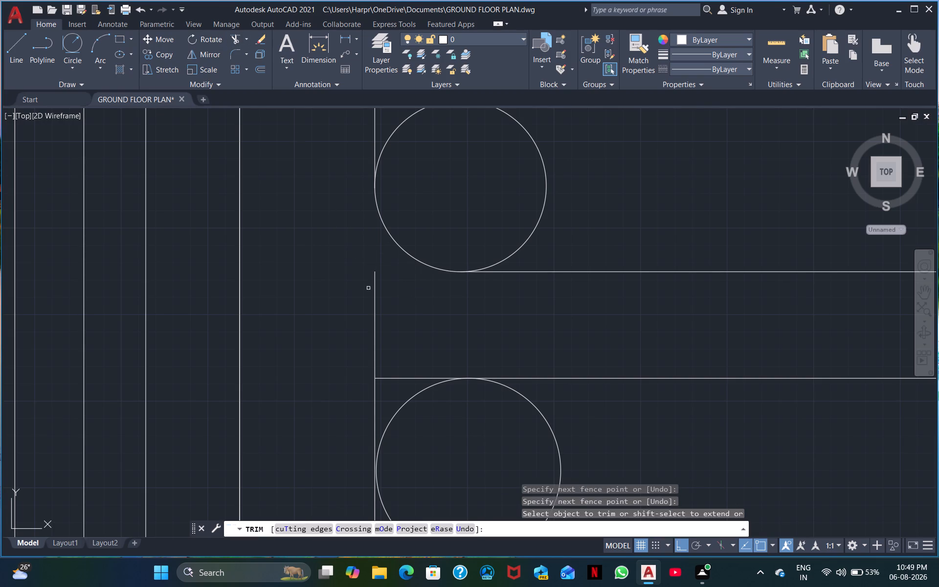
{"action": "left_click", "coordinate": [376, 293]}
{"action": "left_click_drag", "start_coordinate": [401, 341], "coordinate": [380, 409]}
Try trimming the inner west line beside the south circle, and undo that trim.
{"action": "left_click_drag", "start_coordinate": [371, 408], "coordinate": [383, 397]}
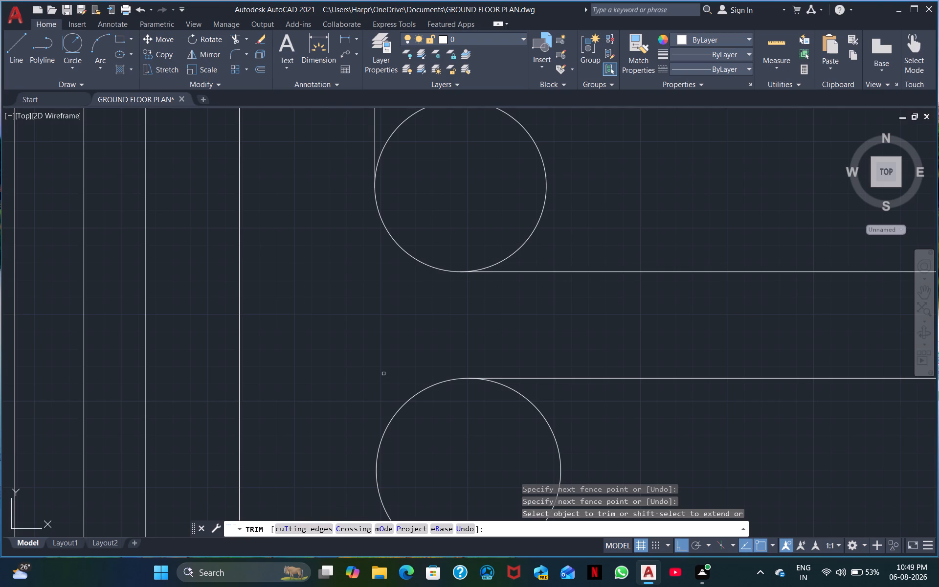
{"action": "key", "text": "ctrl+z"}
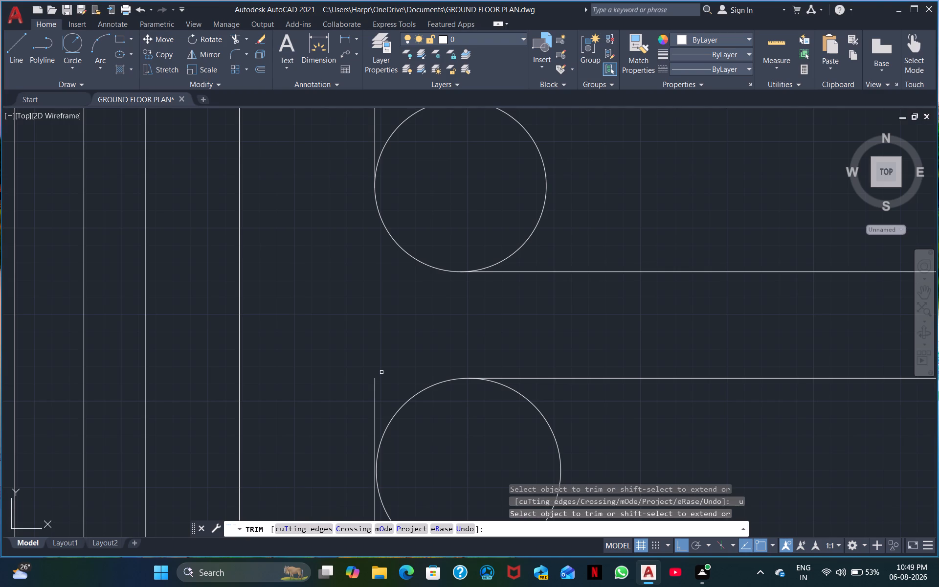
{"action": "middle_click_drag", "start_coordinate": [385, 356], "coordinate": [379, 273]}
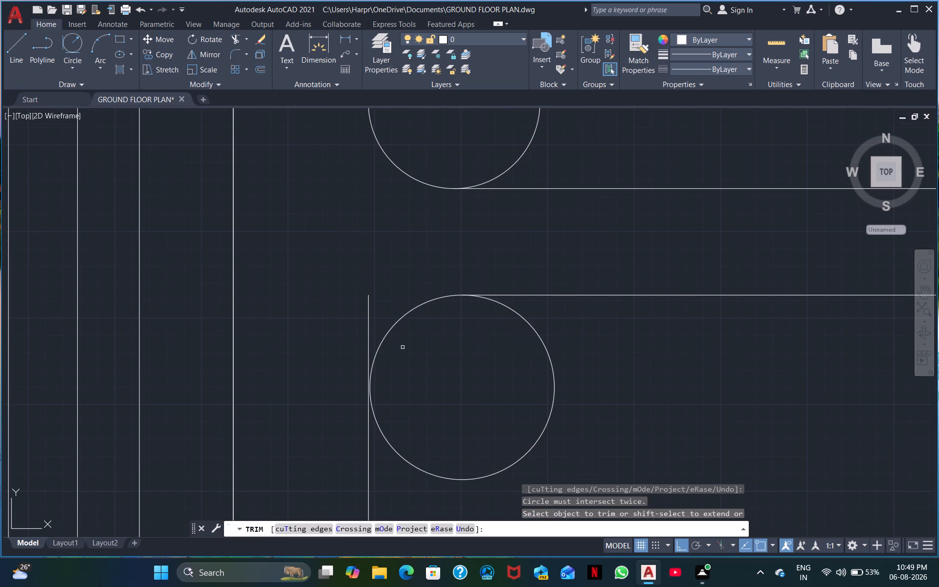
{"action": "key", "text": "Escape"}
Move the south circle slightly west so its westernmost point touches the inner west line.
{"action": "left_click", "coordinate": [372, 399]}
{"action": "right_click", "coordinate": [372, 399]}
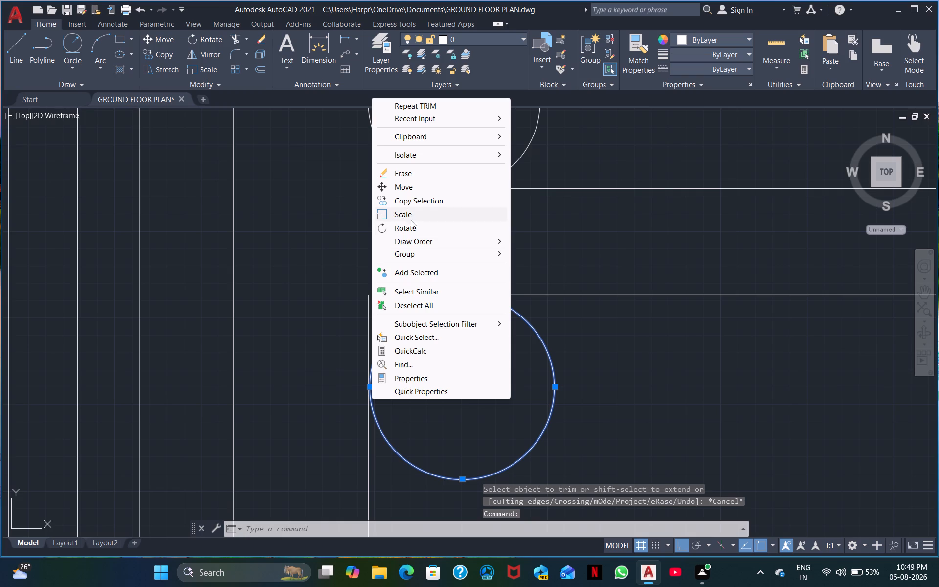
{"action": "left_click", "coordinate": [406, 188]}
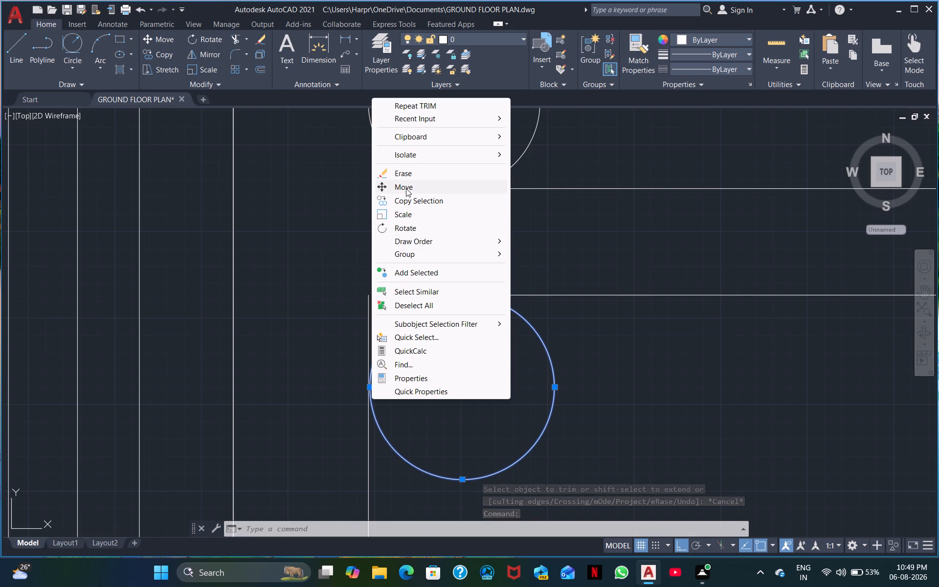
{"action": "scroll", "coordinate": [369, 368], "scroll_direction": "up", "scroll_amount": 2}
{"action": "scroll", "coordinate": [332, 412], "scroll_direction": "up", "scroll_amount": 2}
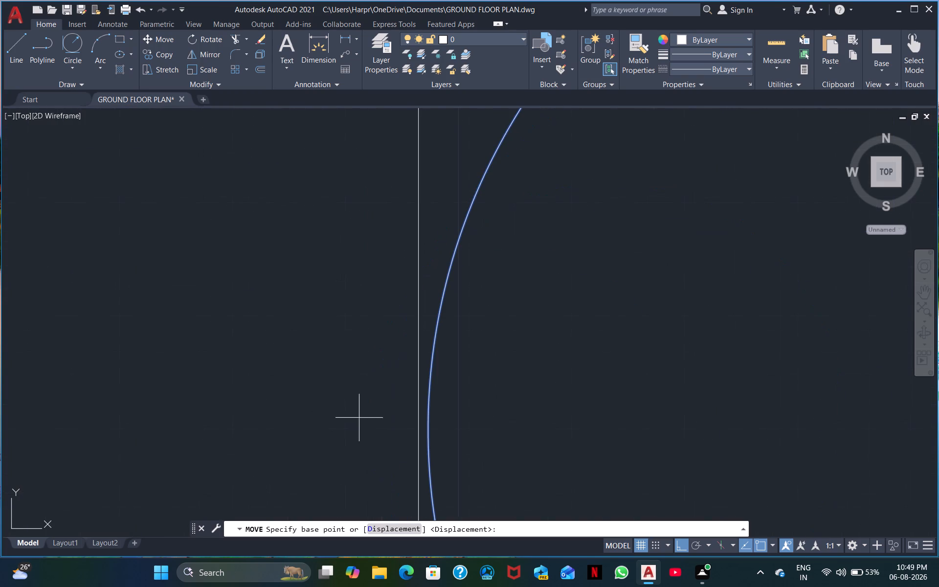
{"action": "left_click", "coordinate": [428, 435]}
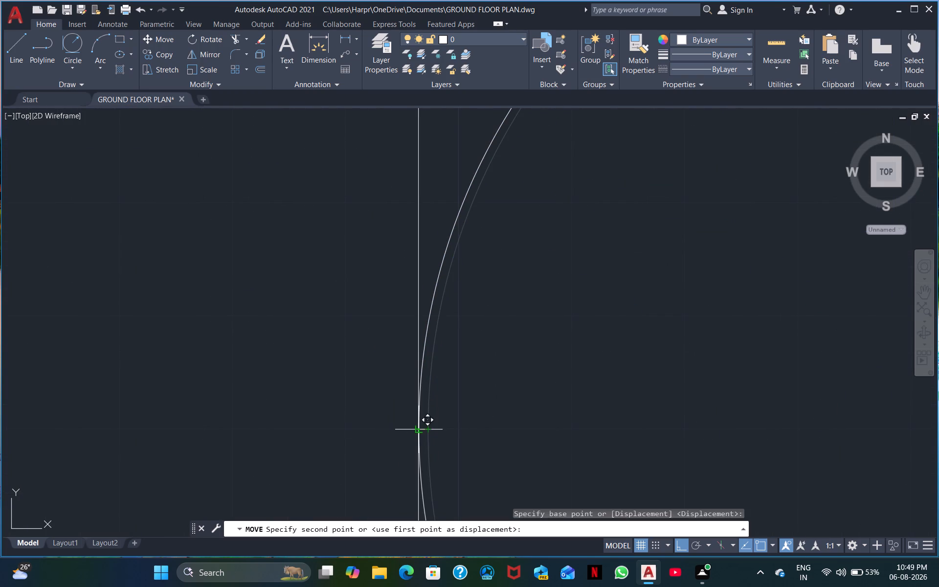
{"action": "left_click", "coordinate": [422, 431]}
Trim the inner west line's stub above the point where it touches the south circle.
{"action": "middle_click_drag", "start_coordinate": [490, 406], "coordinate": [446, 490]}
{"action": "scroll", "coordinate": [457, 482], "scroll_direction": "down", "scroll_amount": 2}
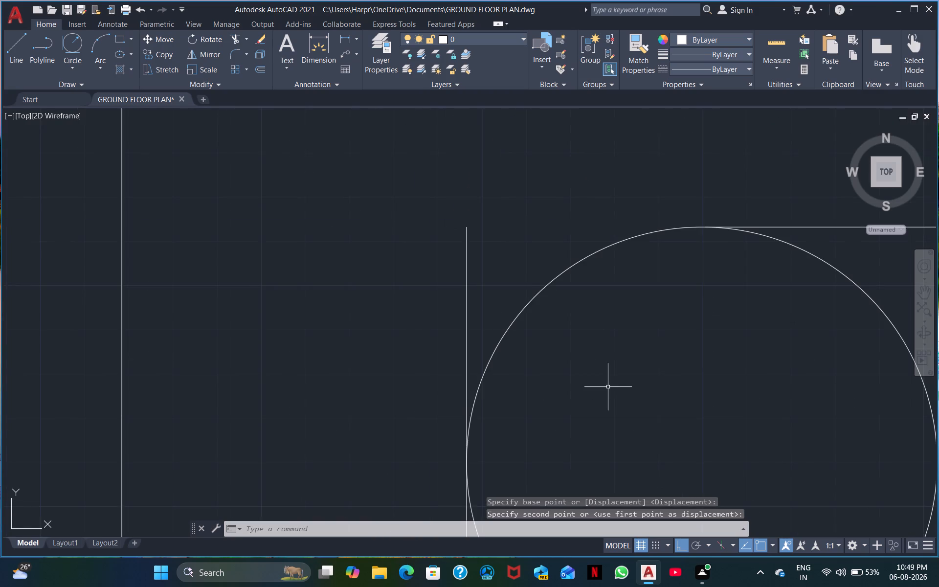
{"action": "middle_click_drag", "start_coordinate": [610, 386], "coordinate": [589, 402]}
{"action": "middle_click", "coordinate": [598, 412]}
{"action": "scroll", "coordinate": [598, 412], "scroll_direction": "down", "scroll_amount": 2}
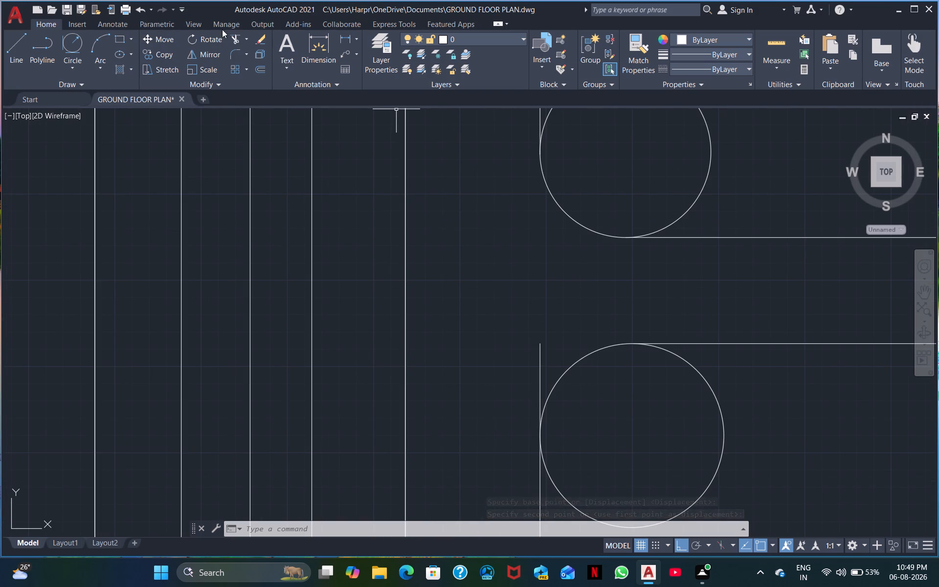
{"action": "left_click", "coordinate": [235, 36]}
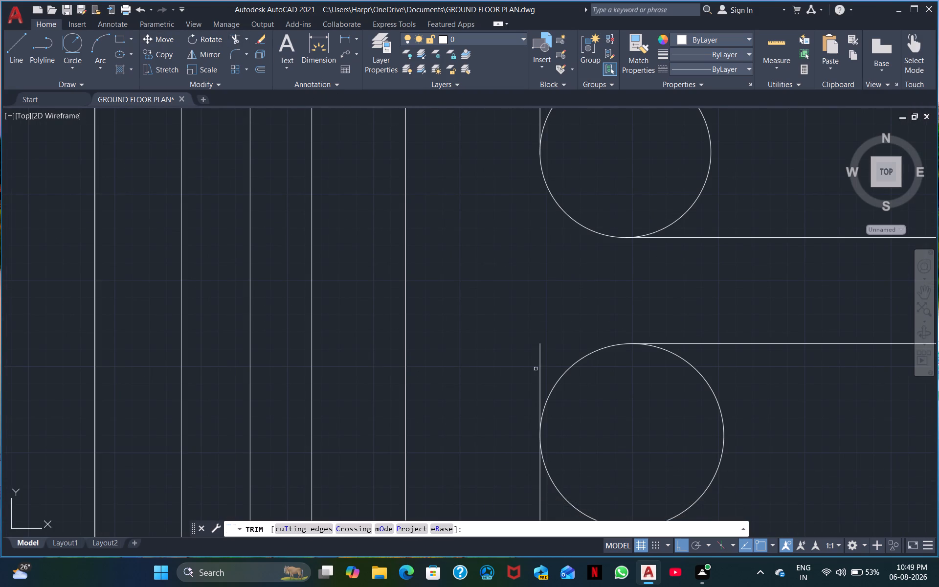
{"action": "left_click", "coordinate": [540, 369]}
Trim the north circle's outer part, leaving a quarter arc between the inner west line and the bar's north line.
{"action": "middle_click_drag", "start_coordinate": [555, 328], "coordinate": [274, 338]}
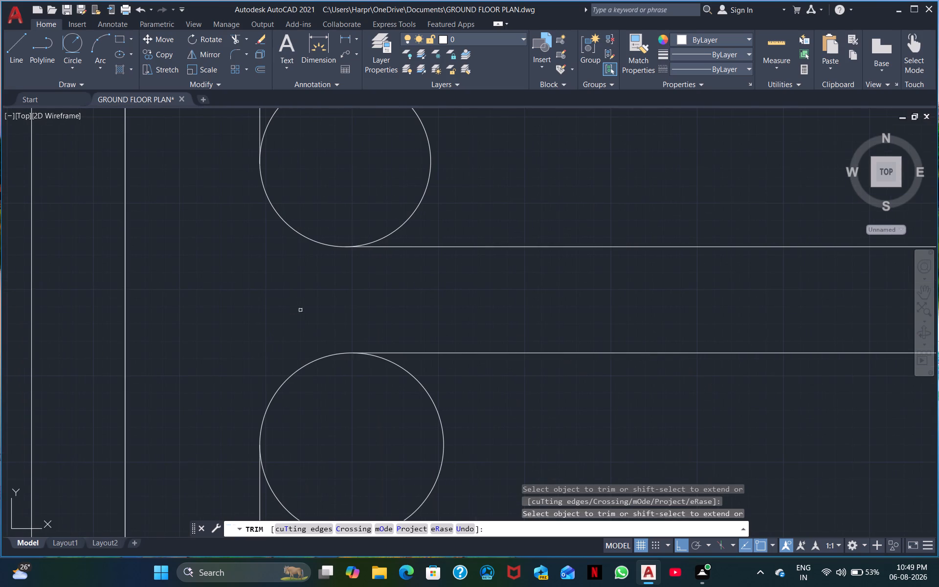
{"action": "scroll", "coordinate": [461, 165], "scroll_direction": "up", "scroll_amount": 1}
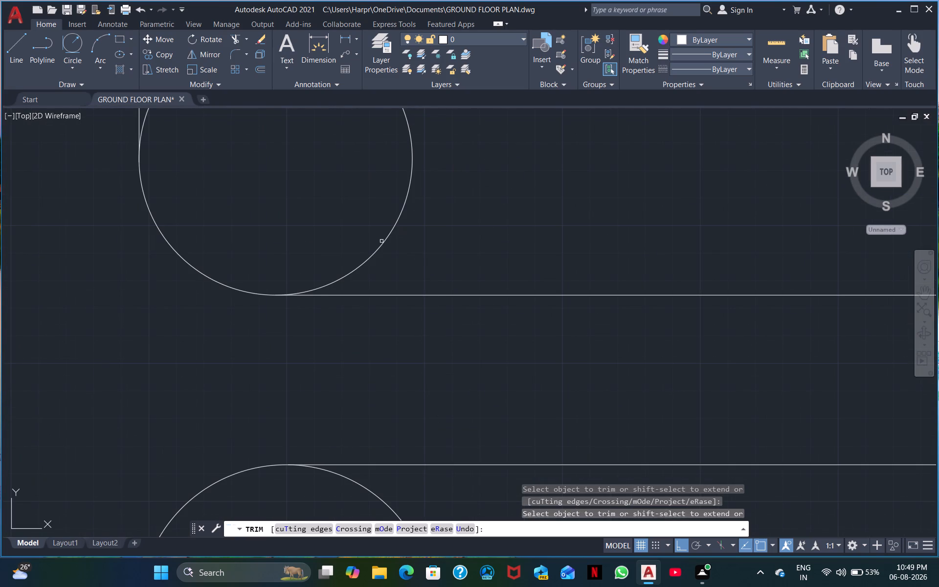
{"action": "left_click", "coordinate": [382, 246]}
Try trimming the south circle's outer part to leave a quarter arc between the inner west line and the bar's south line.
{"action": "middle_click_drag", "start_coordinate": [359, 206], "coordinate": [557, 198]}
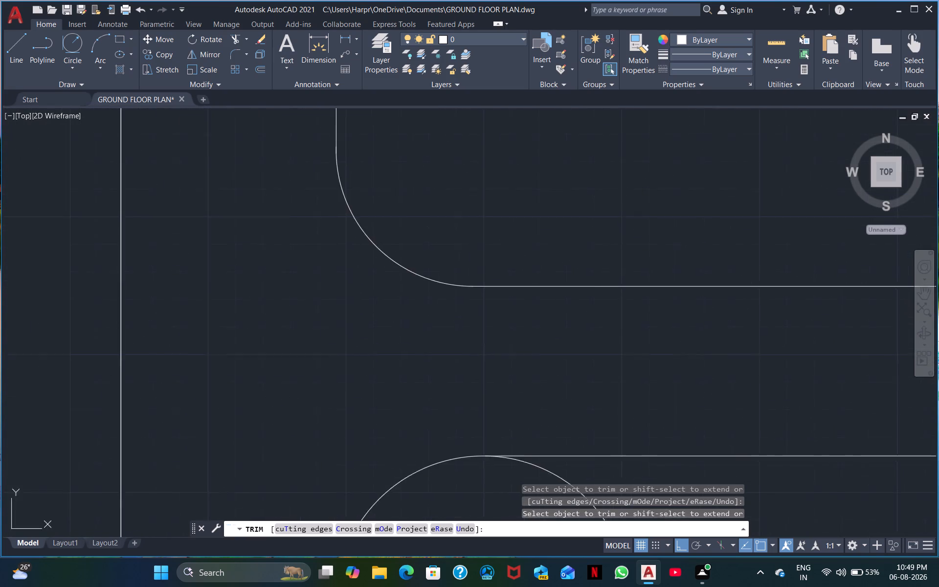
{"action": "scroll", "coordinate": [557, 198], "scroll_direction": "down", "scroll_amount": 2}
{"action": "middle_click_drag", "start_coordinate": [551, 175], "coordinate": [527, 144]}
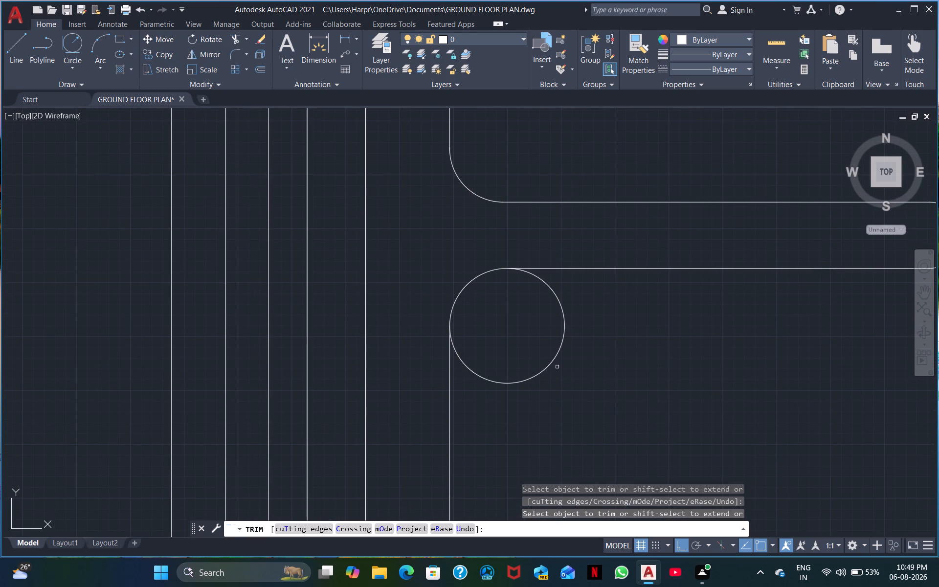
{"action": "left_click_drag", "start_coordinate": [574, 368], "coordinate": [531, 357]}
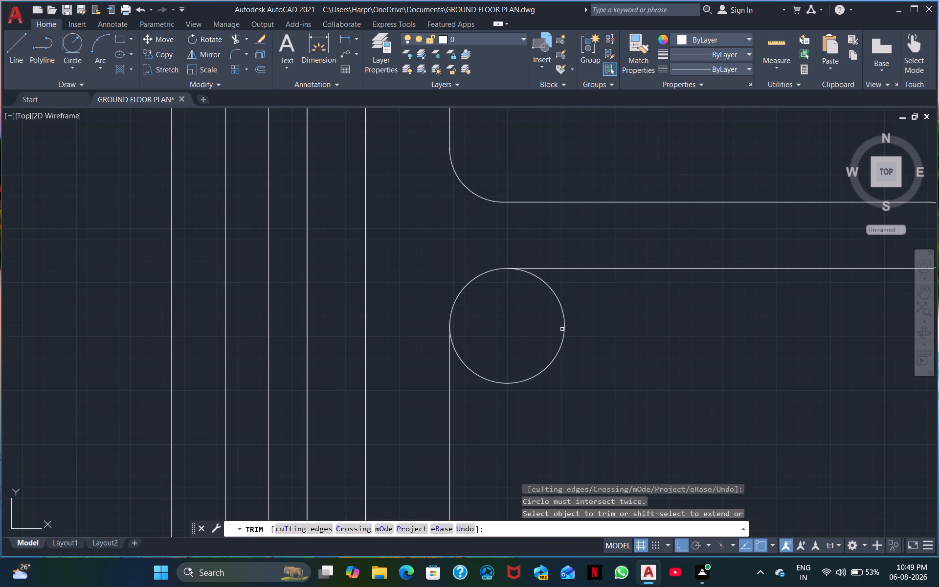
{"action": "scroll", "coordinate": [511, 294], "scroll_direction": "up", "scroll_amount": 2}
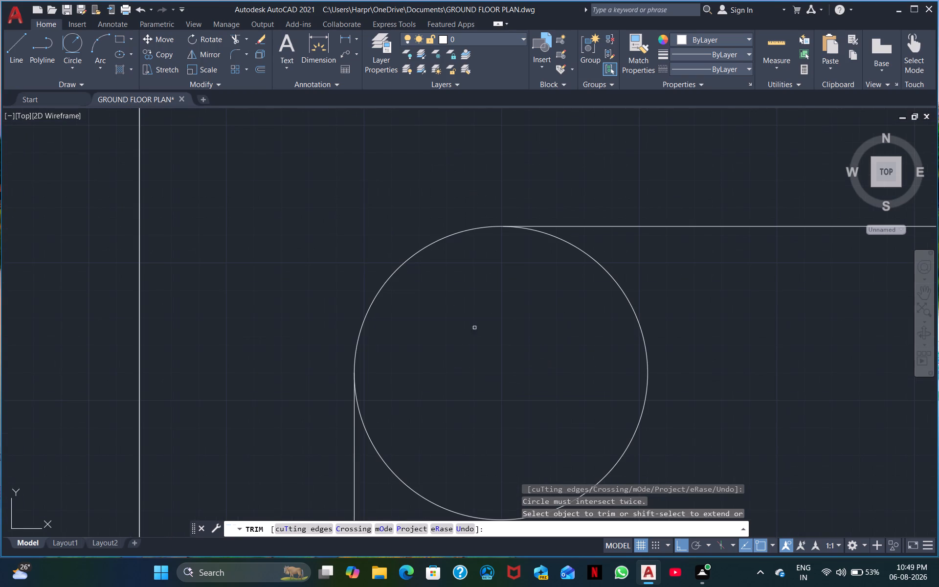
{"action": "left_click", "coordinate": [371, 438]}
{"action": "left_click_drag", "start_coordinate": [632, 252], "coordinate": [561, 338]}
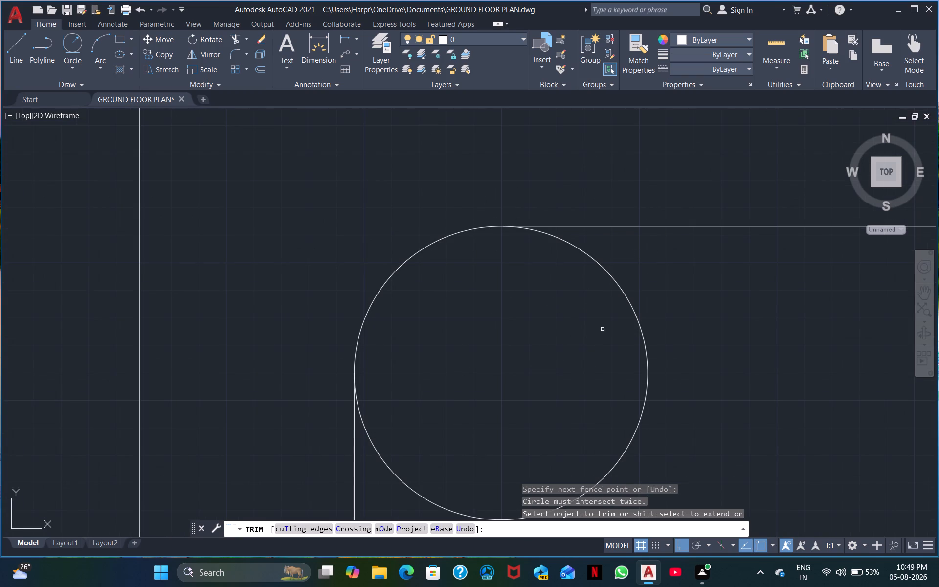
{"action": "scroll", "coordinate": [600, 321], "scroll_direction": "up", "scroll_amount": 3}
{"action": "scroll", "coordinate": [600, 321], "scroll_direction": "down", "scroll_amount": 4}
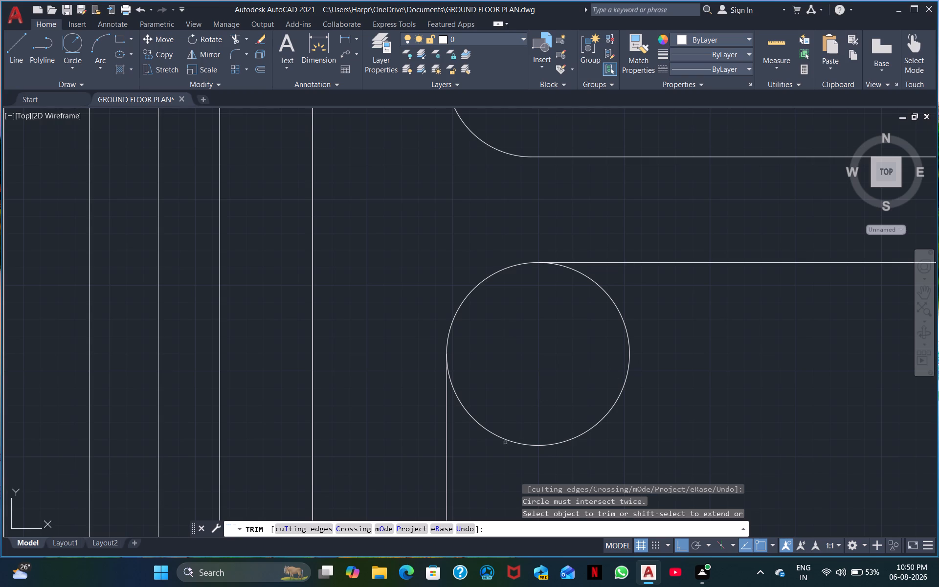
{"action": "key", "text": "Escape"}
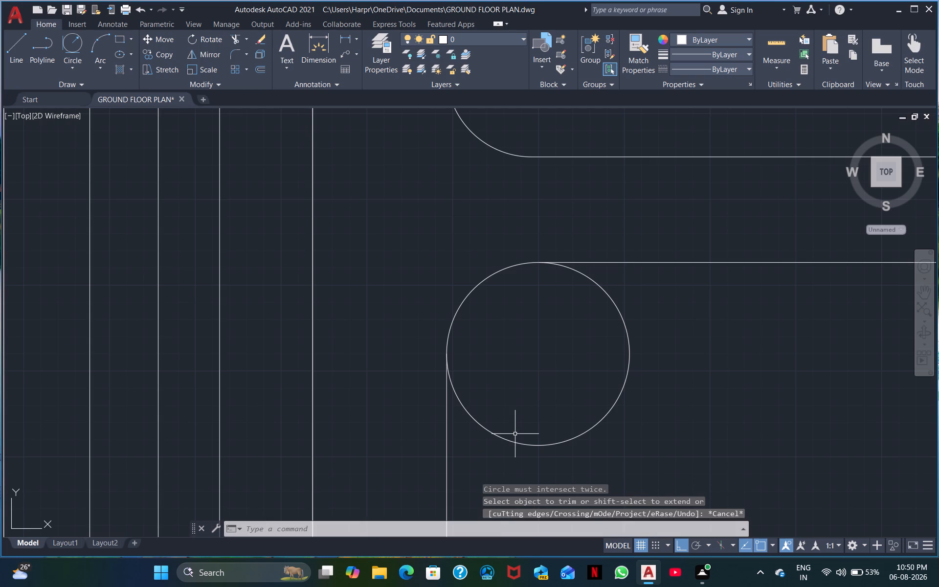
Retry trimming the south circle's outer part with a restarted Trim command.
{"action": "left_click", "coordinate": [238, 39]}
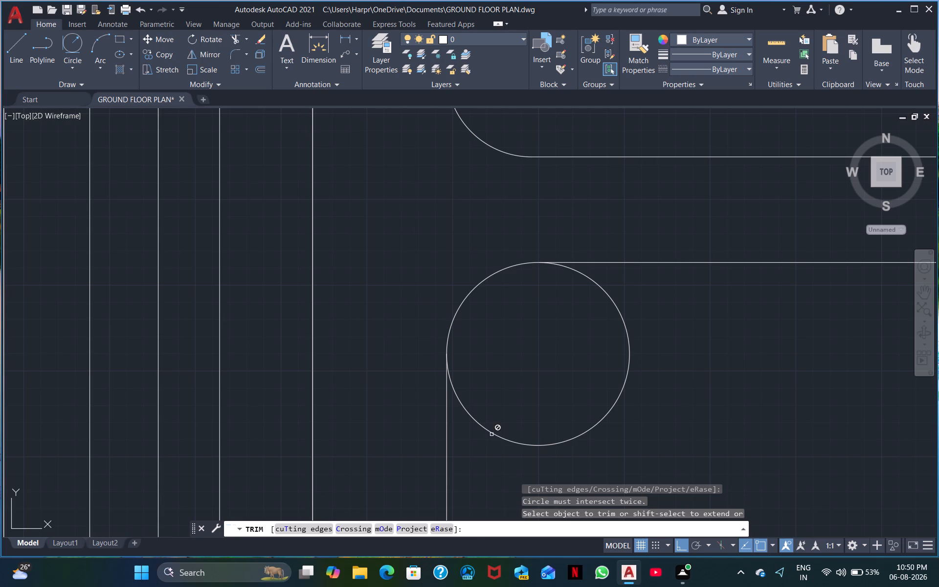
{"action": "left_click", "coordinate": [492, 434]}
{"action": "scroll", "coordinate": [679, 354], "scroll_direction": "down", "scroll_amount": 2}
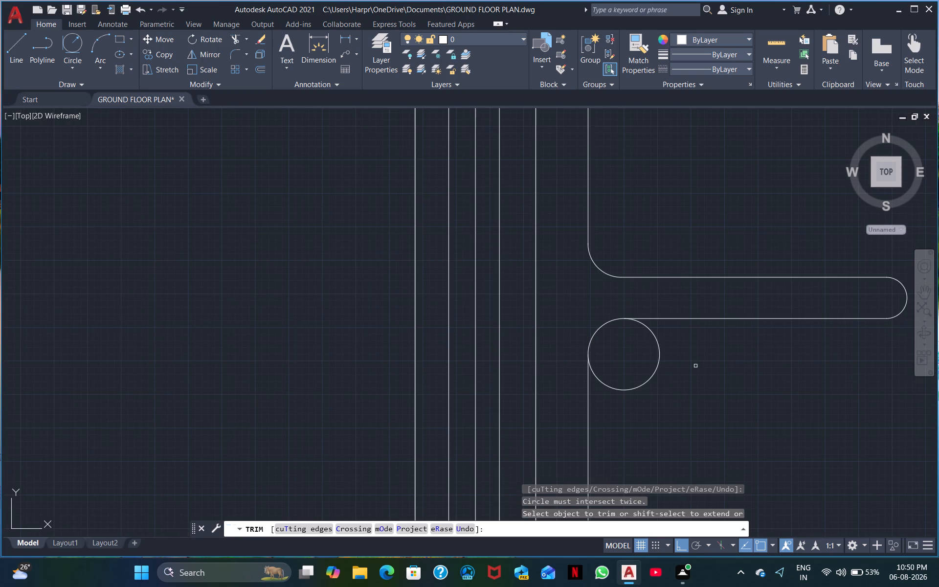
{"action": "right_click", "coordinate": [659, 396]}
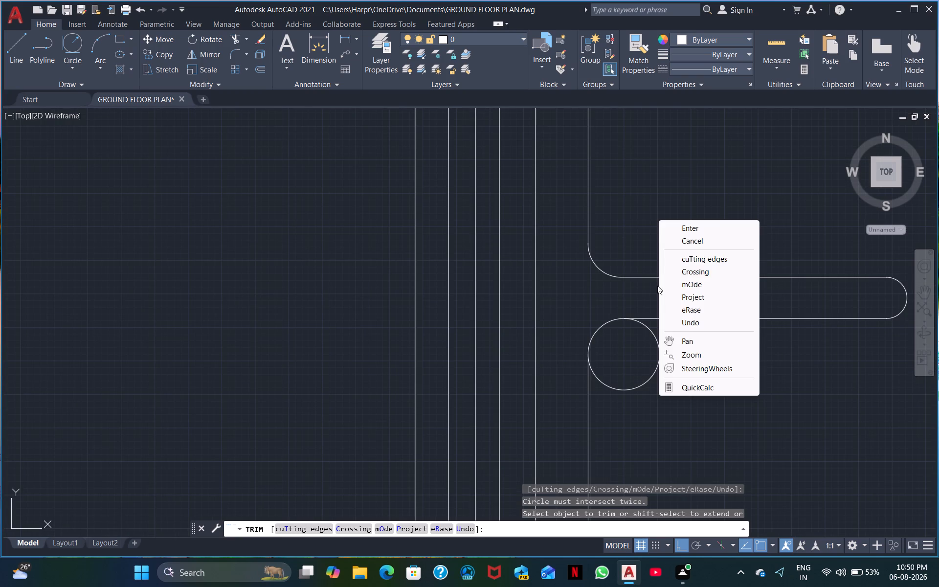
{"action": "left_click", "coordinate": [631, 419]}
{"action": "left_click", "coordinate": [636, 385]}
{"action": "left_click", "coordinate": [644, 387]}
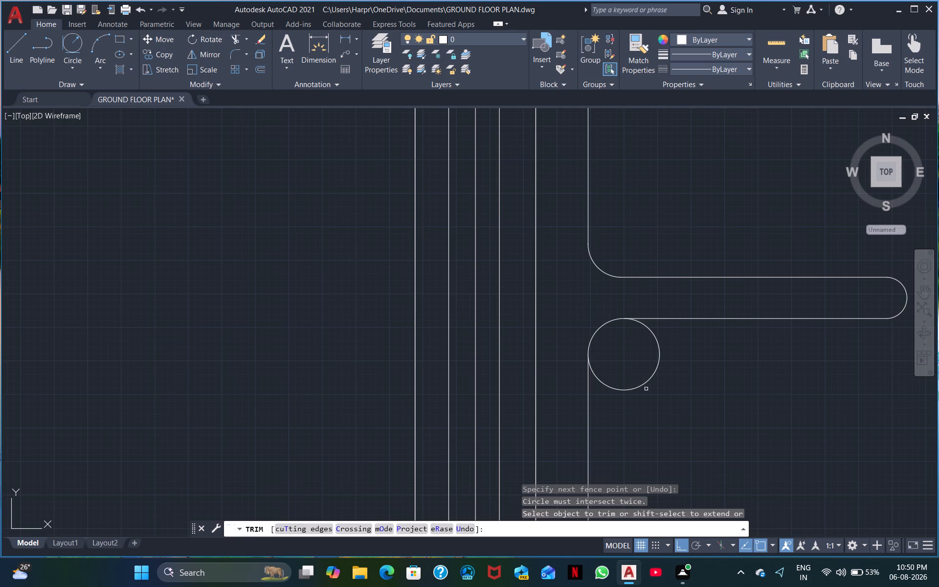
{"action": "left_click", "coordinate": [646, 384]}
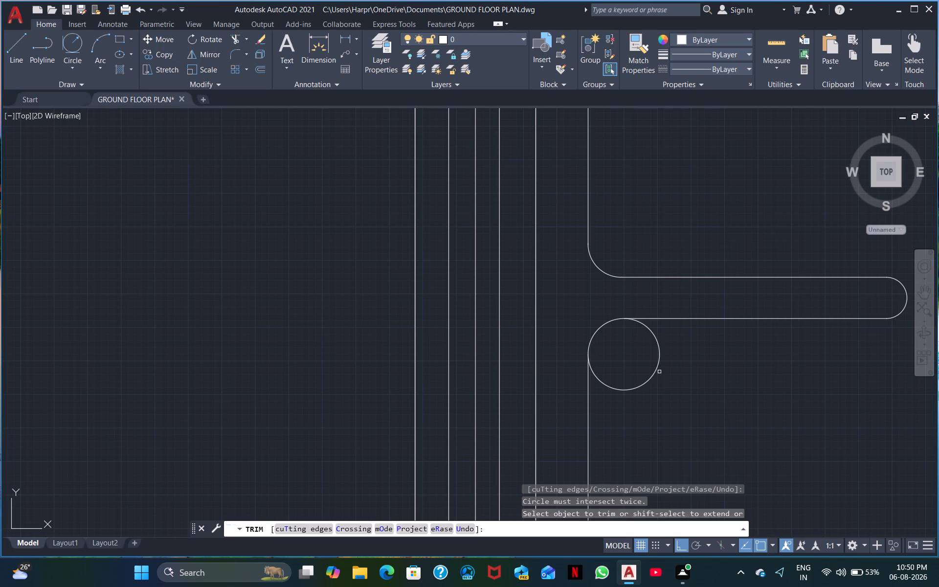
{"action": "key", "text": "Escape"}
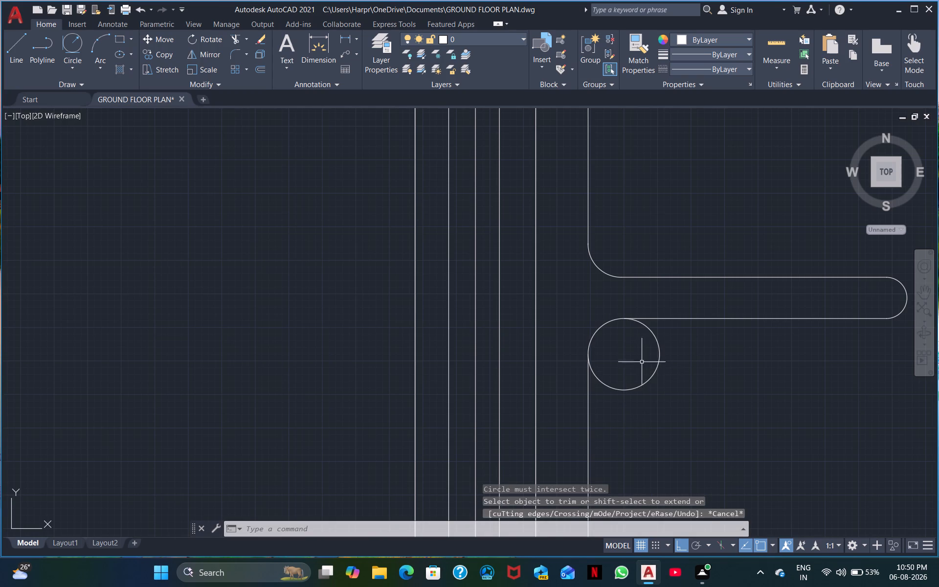
Erase the south circle beneath the bar.
{"action": "left_click", "coordinate": [641, 384]}
{"action": "right_click", "coordinate": [641, 385]}
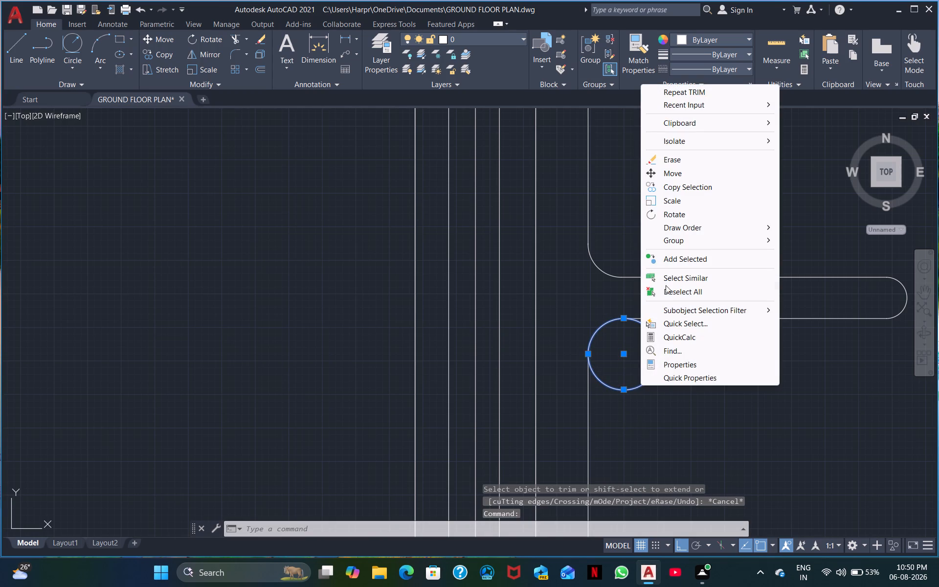
{"action": "left_click", "coordinate": [684, 156]}
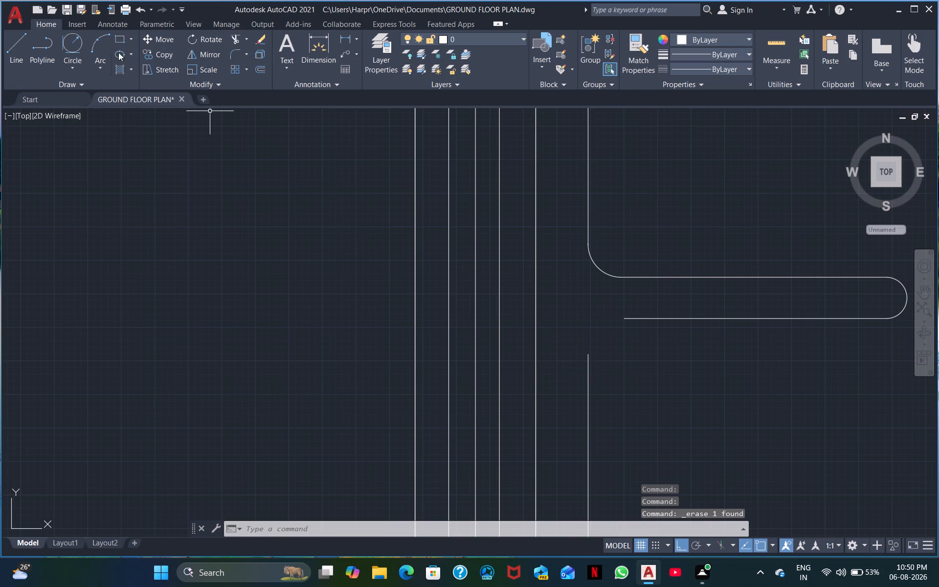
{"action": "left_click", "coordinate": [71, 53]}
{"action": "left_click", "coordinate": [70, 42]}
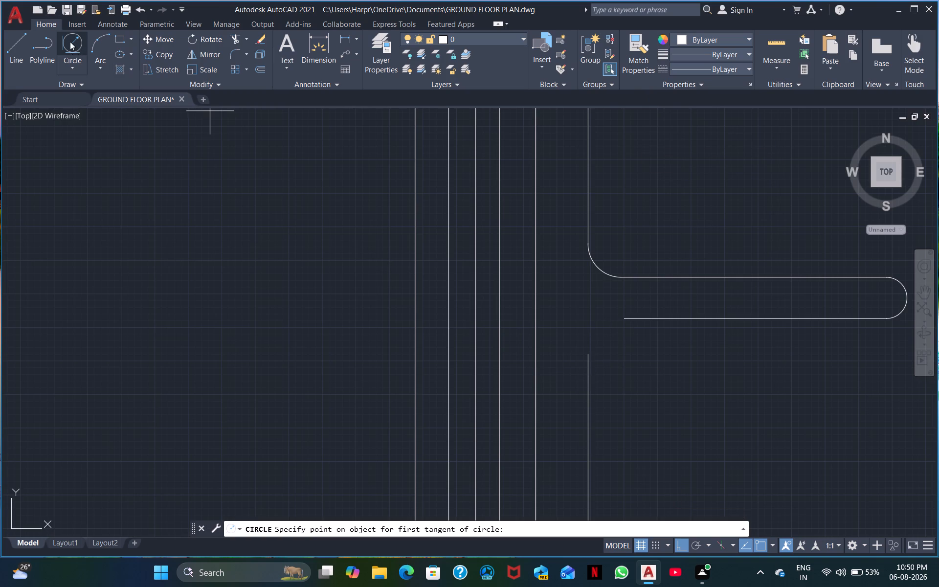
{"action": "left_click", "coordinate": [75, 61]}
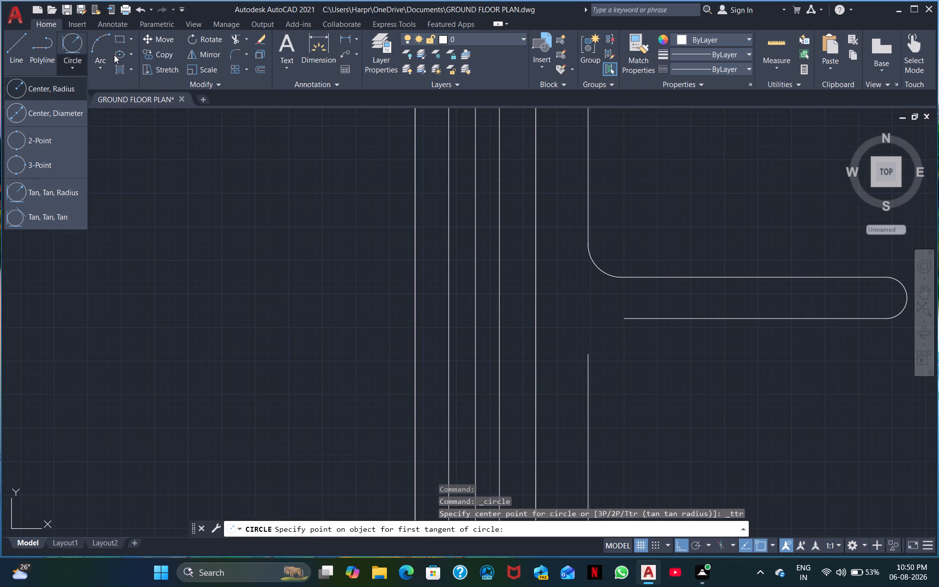
Draw a three-point arc from the inner west line's upper end through the bar's south line's west end, ending freely southeast of it.
{"action": "left_click", "coordinate": [101, 58]}
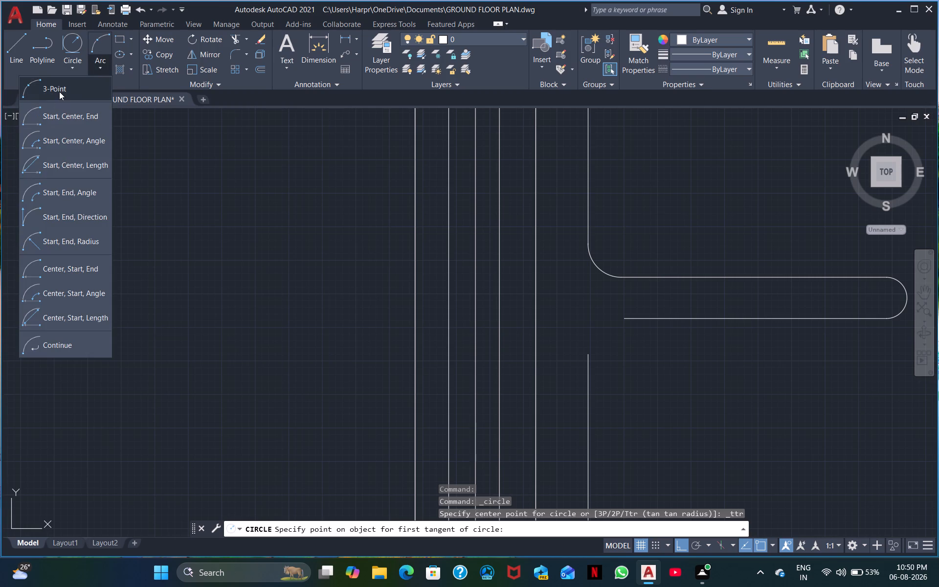
{"action": "left_click", "coordinate": [59, 91]}
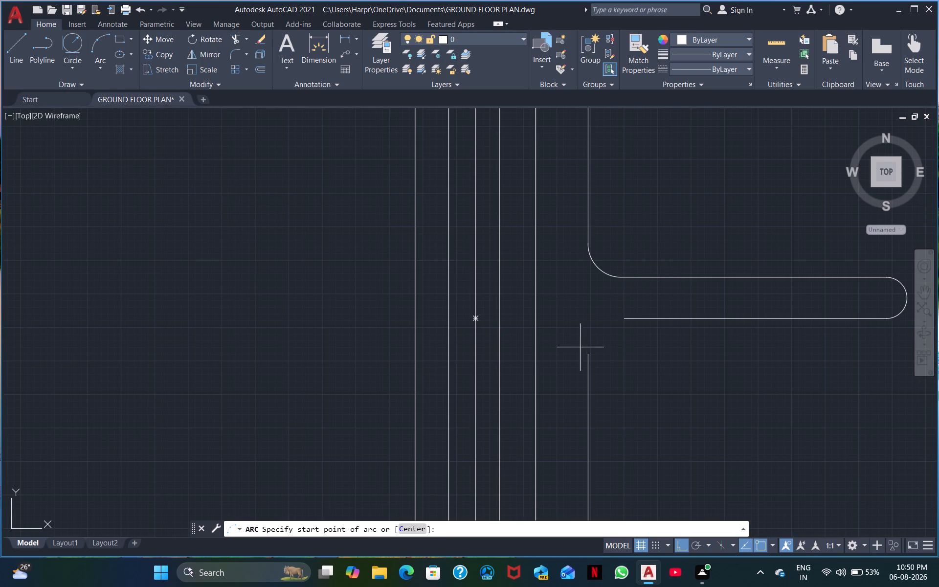
{"action": "left_click", "coordinate": [589, 358]}
{"action": "left_click", "coordinate": [621, 320]}
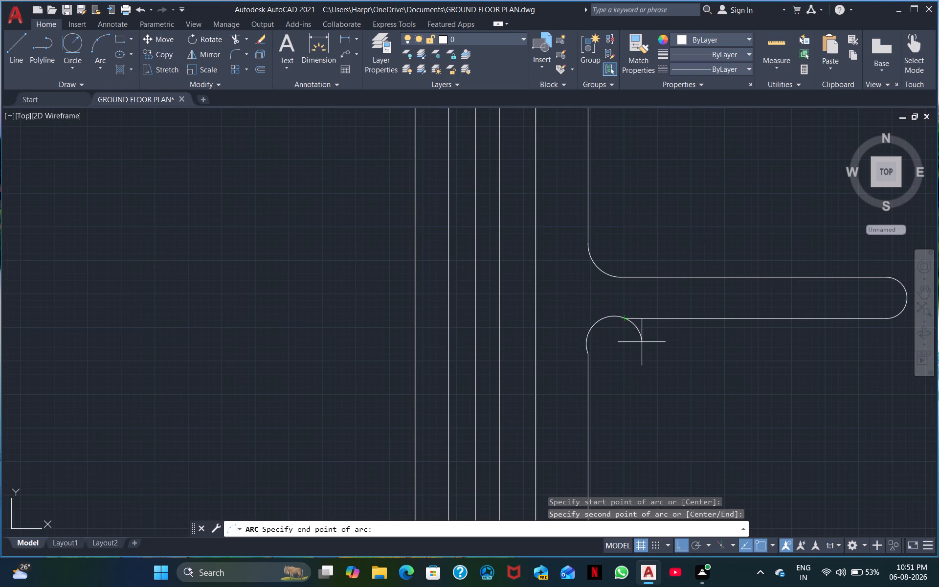
{"action": "left_click", "coordinate": [658, 344]}
{"action": "right_click", "coordinate": [661, 353]}
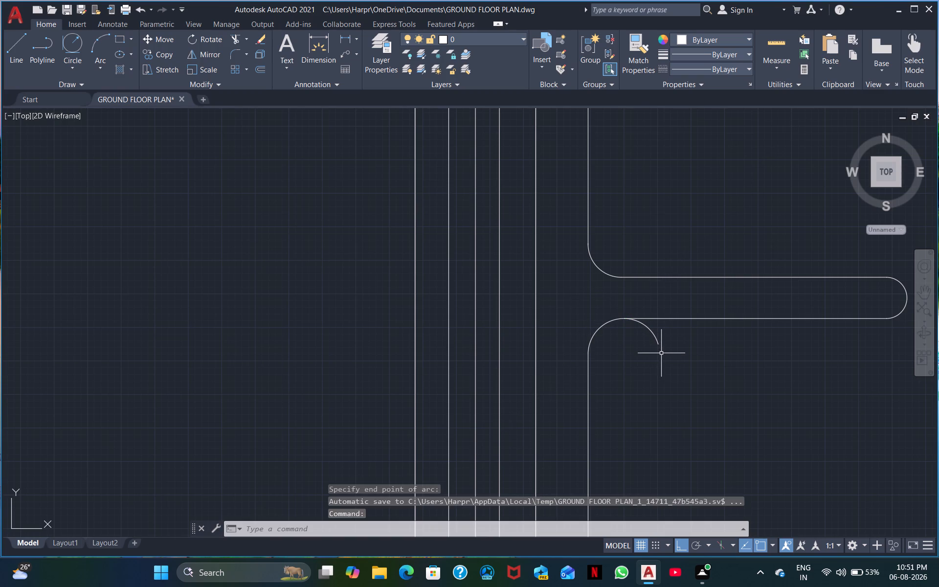
{"action": "left_click", "coordinate": [248, 156]}
{"action": "left_click", "coordinate": [228, 209]}
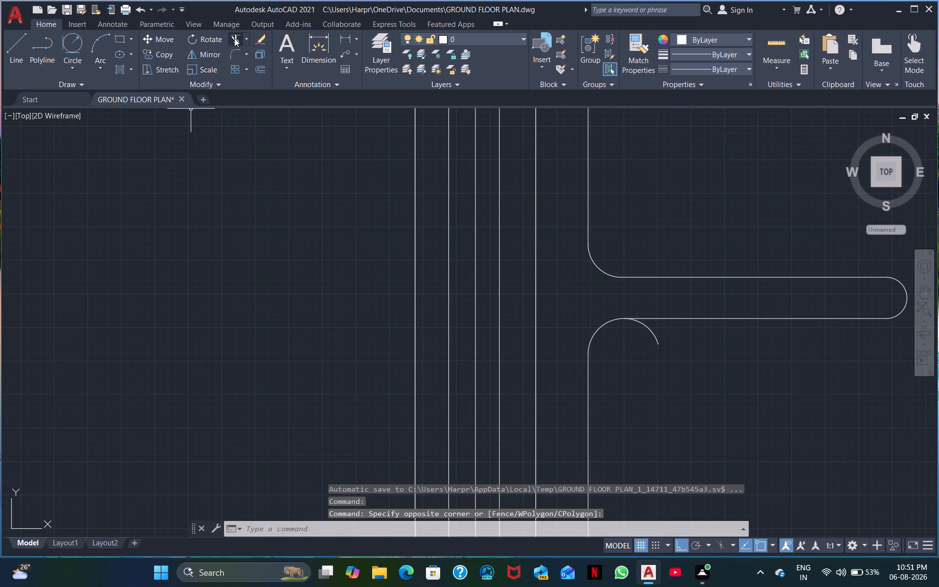
Trim the new arc's excess east of its contact with the bar's south line, leaving the rounded corner.
{"action": "left_click", "coordinate": [234, 38]}
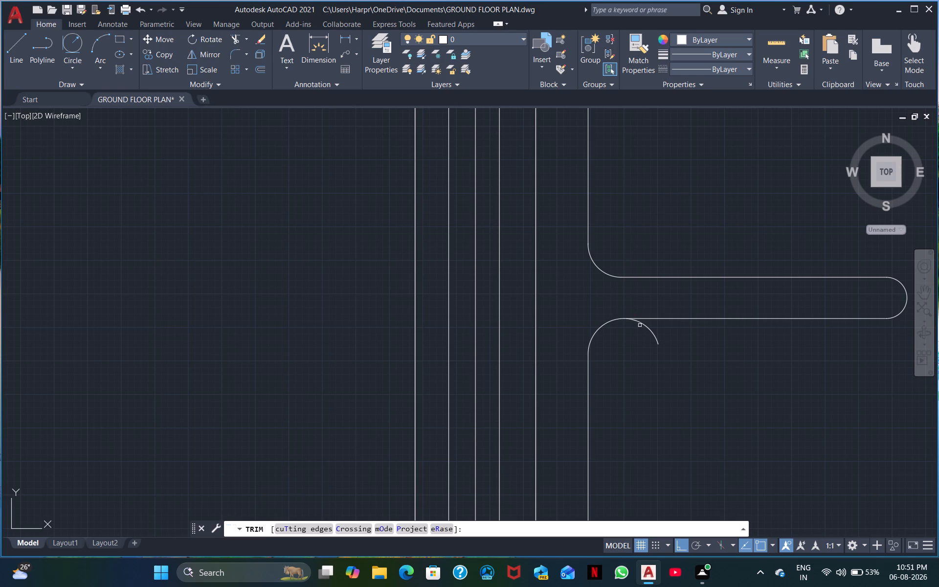
{"action": "left_click", "coordinate": [641, 325]}
Draw a narrow vertical strip outline open at the top, about 2'-1" long, running south from the north counter's rounded end.
{"action": "middle_click_drag", "start_coordinate": [673, 376], "coordinate": [427, 412]}
{"action": "scroll", "coordinate": [421, 406], "scroll_direction": "down", "scroll_amount": 1}
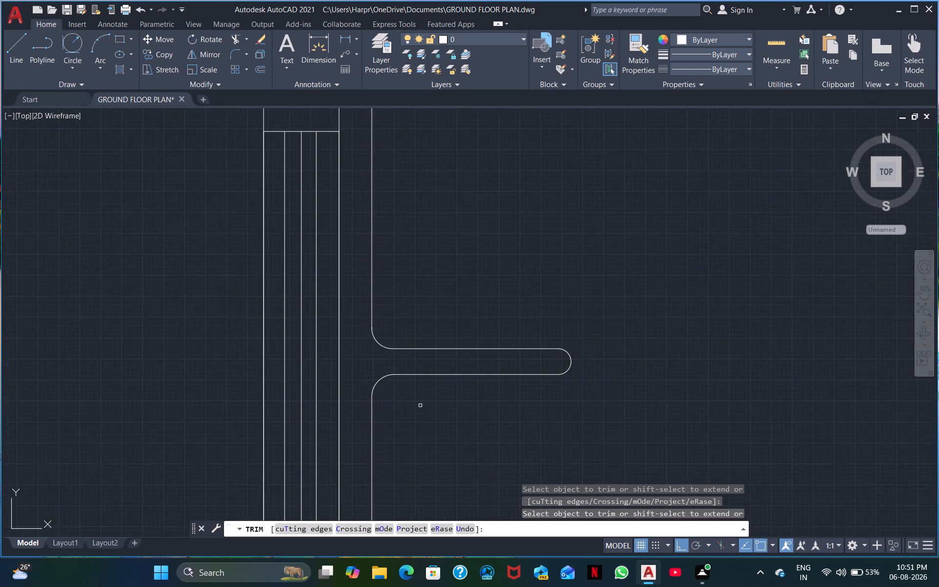
{"action": "scroll", "coordinate": [422, 402], "scroll_direction": "down", "scroll_amount": 1}
{"action": "middle_click", "coordinate": [470, 416]}
{"action": "scroll", "coordinate": [469, 420], "scroll_direction": "down", "scroll_amount": 2}
{"action": "middle_click_drag", "start_coordinate": [618, 391], "coordinate": [513, 363]}
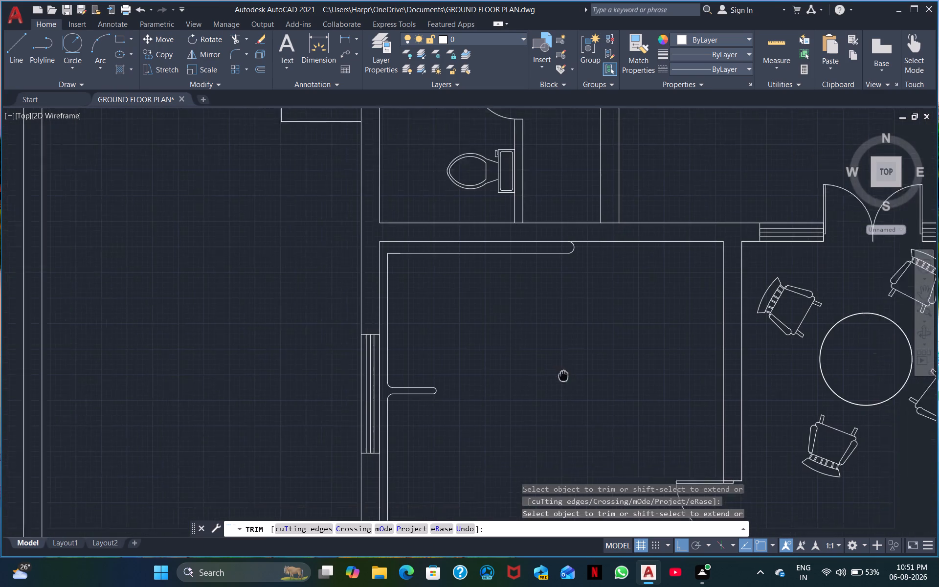
{"action": "middle_click_drag", "start_coordinate": [513, 363], "coordinate": [381, 312]}
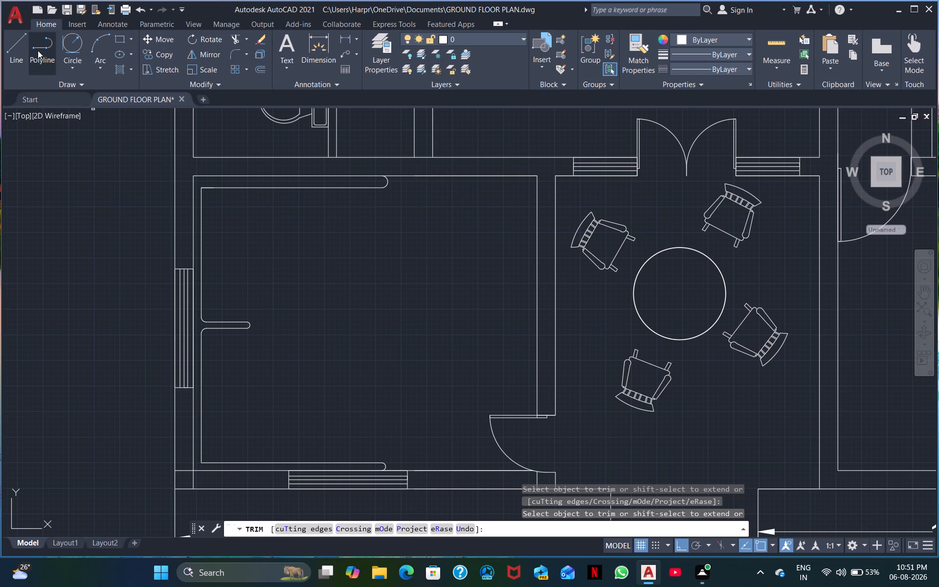
{"action": "left_click", "coordinate": [11, 46]}
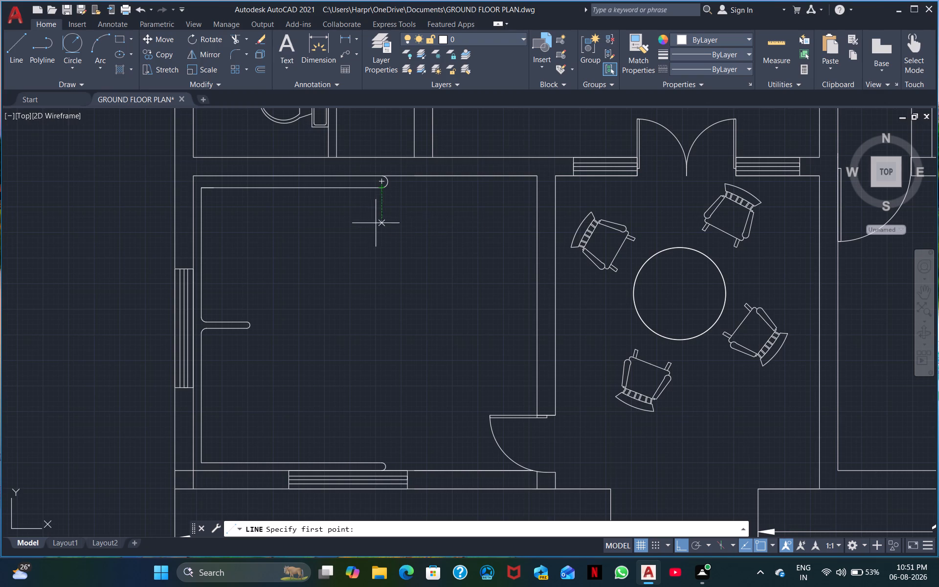
{"action": "left_click", "coordinate": [382, 180]}
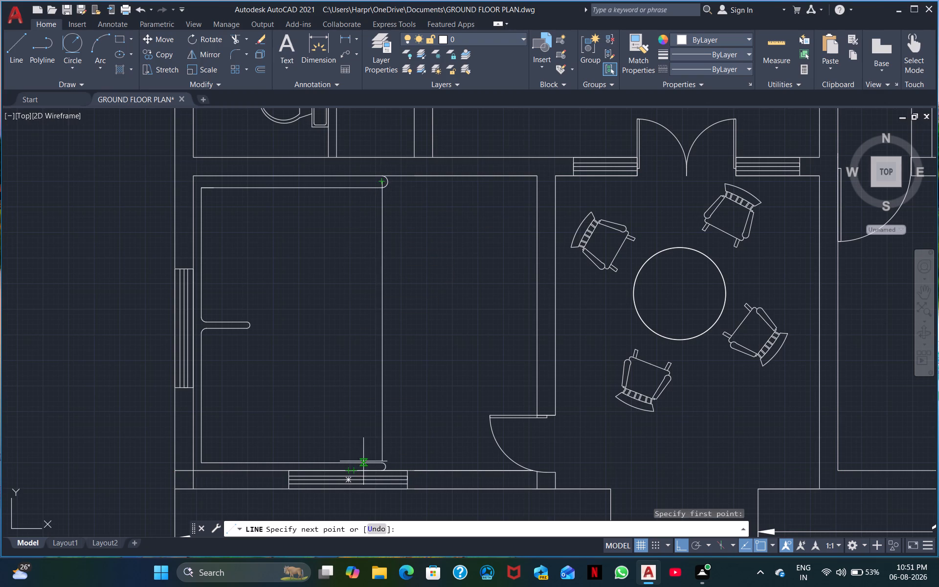
{"action": "left_click", "coordinate": [384, 233]}
{"action": "left_click", "coordinate": [370, 232]}
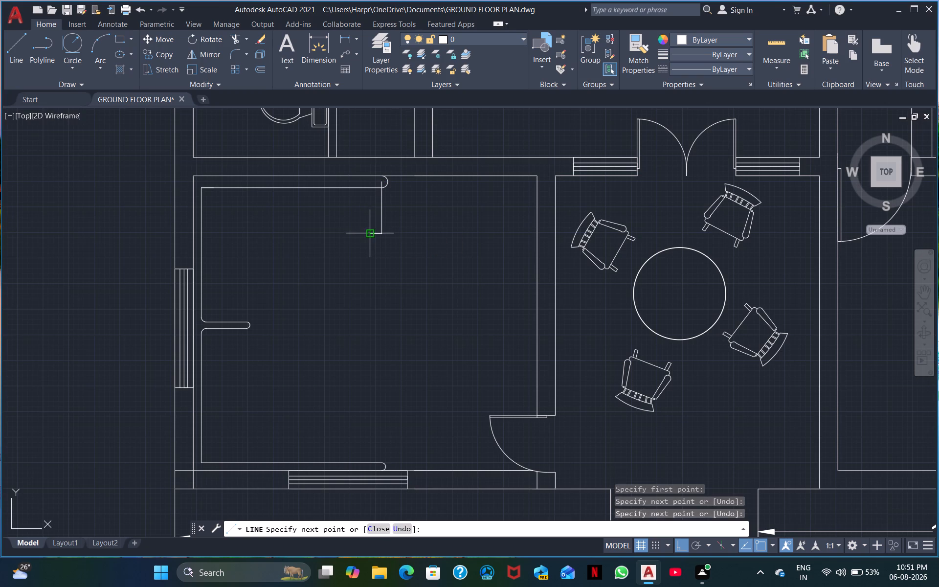
{"action": "left_click", "coordinate": [368, 184]}
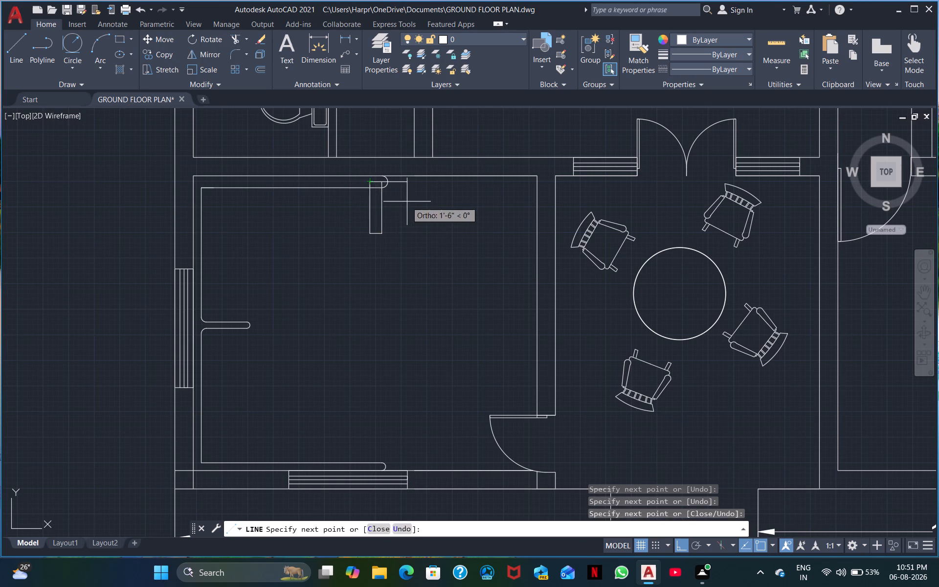
{"action": "key", "text": "Escape"}
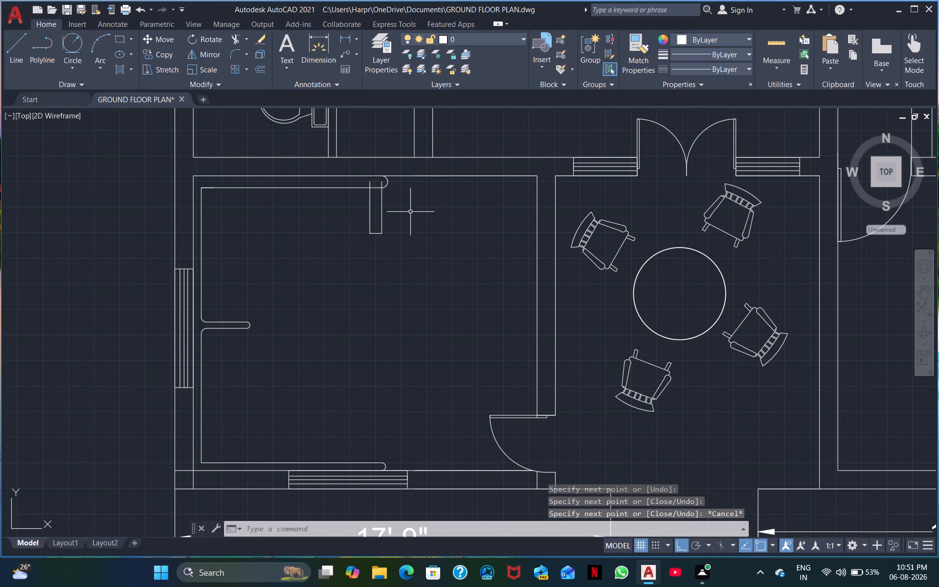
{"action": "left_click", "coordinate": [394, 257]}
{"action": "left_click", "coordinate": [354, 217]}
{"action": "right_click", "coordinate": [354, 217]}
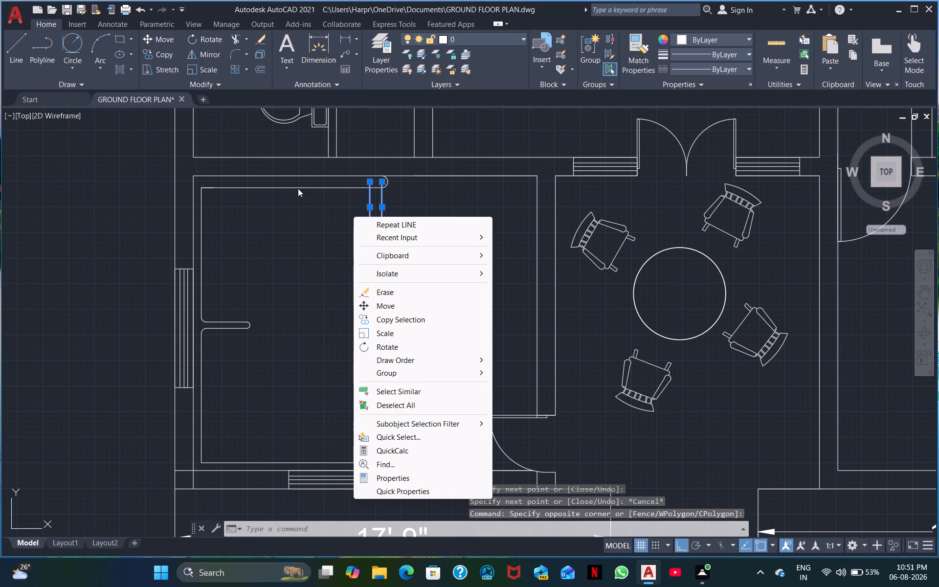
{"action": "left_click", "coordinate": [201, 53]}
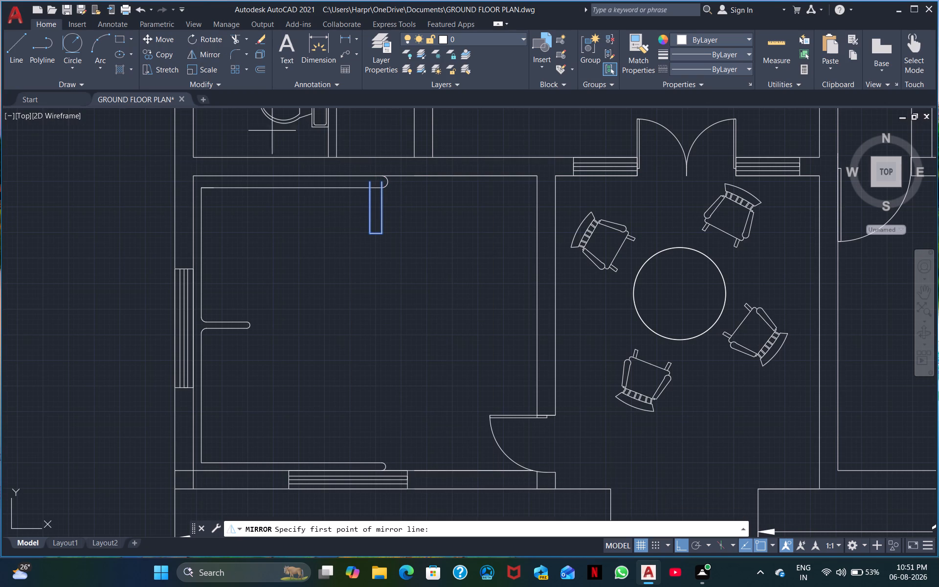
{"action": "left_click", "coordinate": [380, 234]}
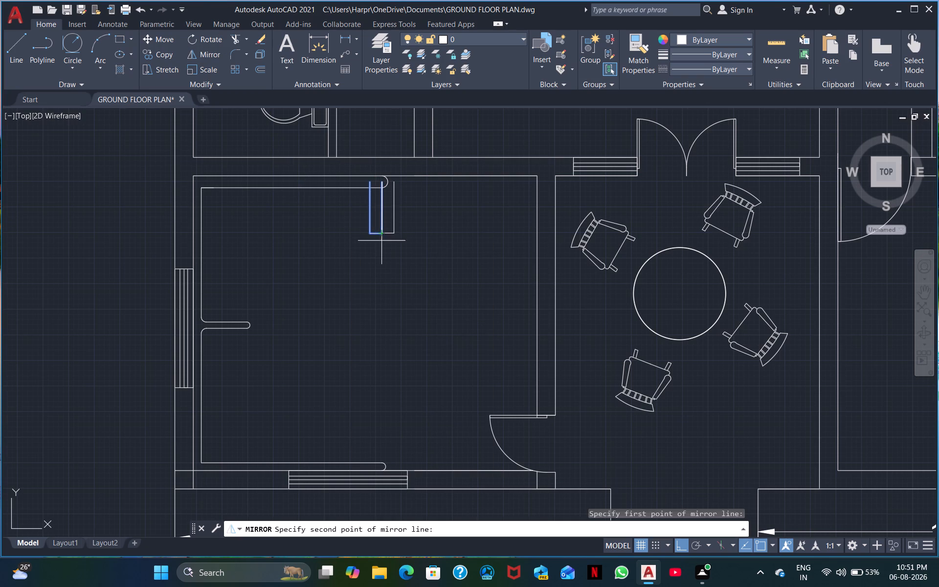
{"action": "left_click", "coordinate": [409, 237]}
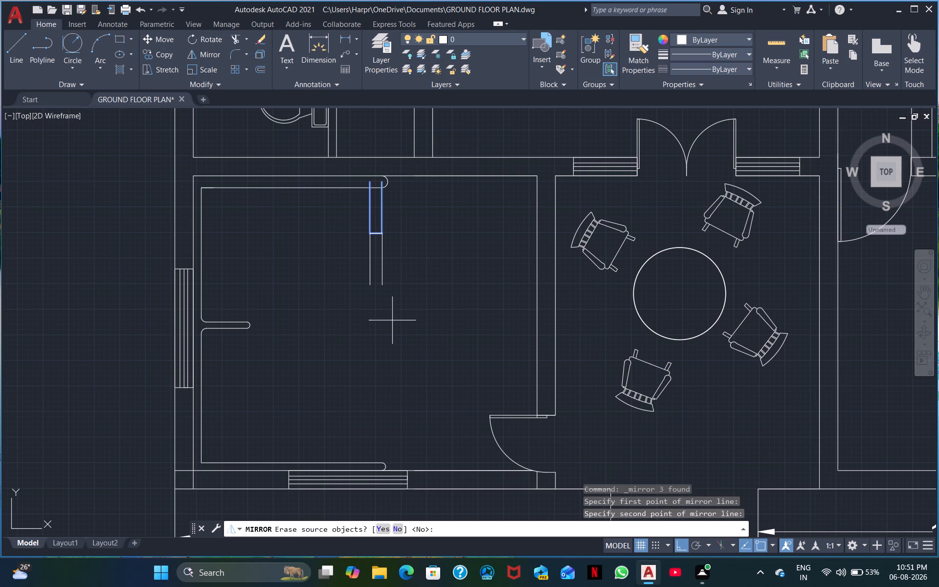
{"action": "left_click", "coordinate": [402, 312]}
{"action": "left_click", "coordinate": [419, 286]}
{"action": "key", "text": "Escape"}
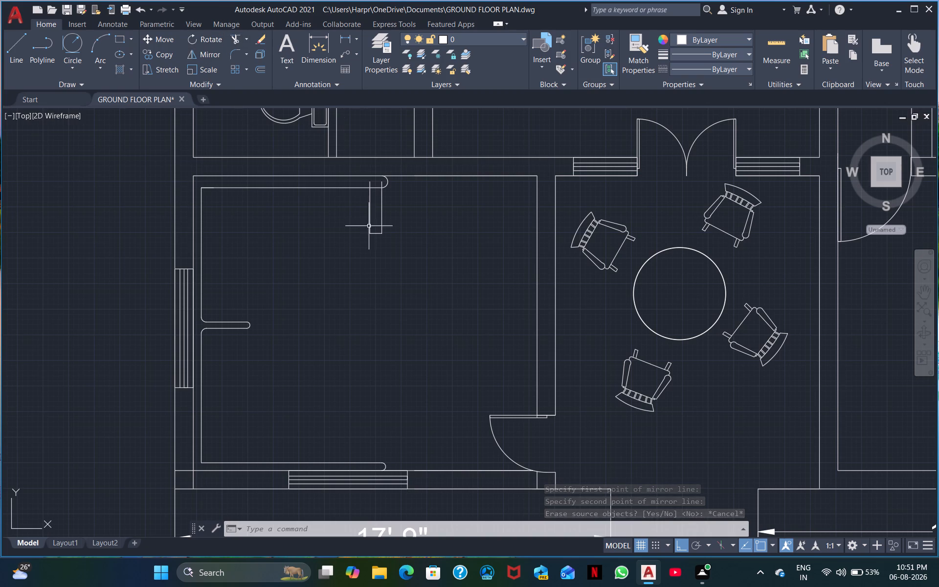
Mirror the north strip outline southward about its bottom edge, keeping the original.
{"action": "left_click_drag", "start_coordinate": [413, 260], "coordinate": [408, 259]}
{"action": "left_click", "coordinate": [346, 226]}
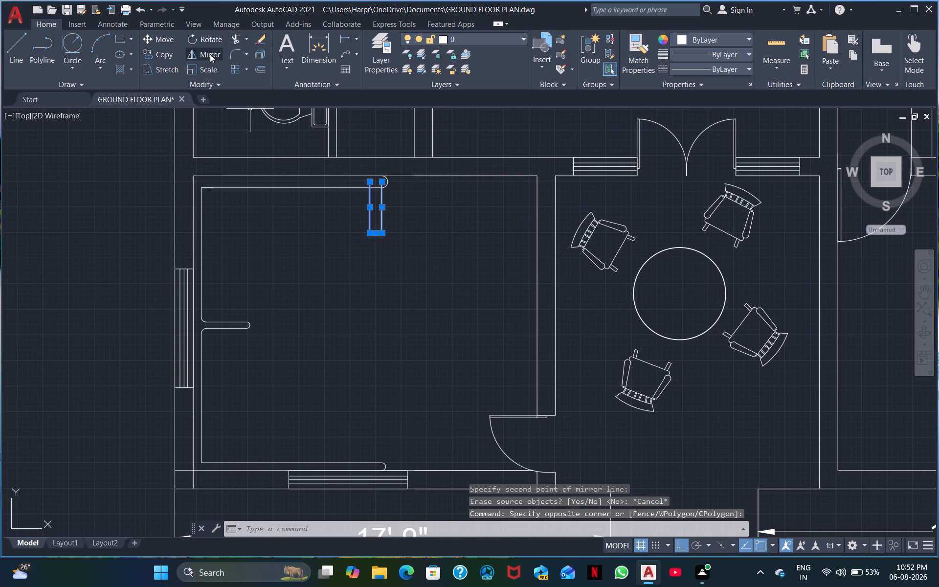
{"action": "left_click", "coordinate": [210, 54]}
{"action": "left_click", "coordinate": [381, 232]}
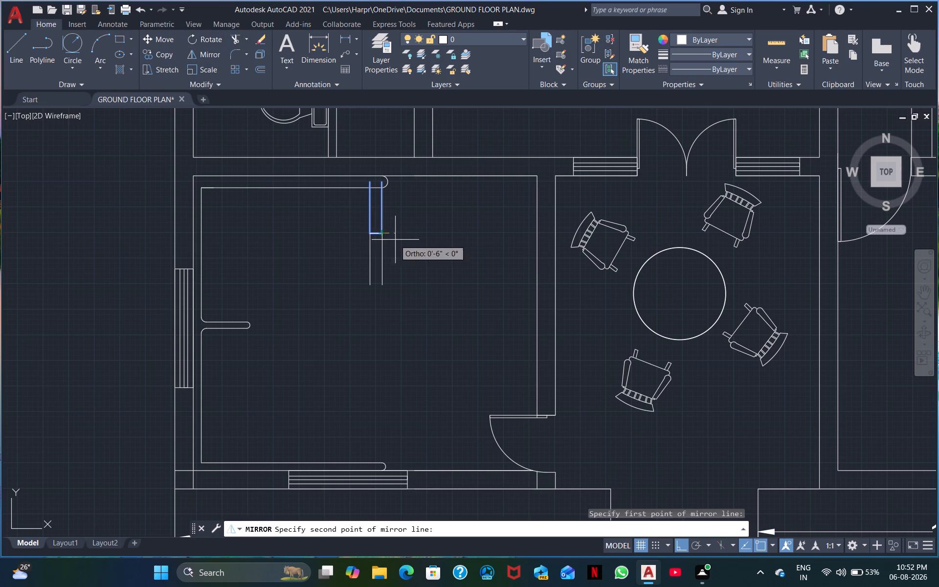
{"action": "left_click", "coordinate": [407, 247]}
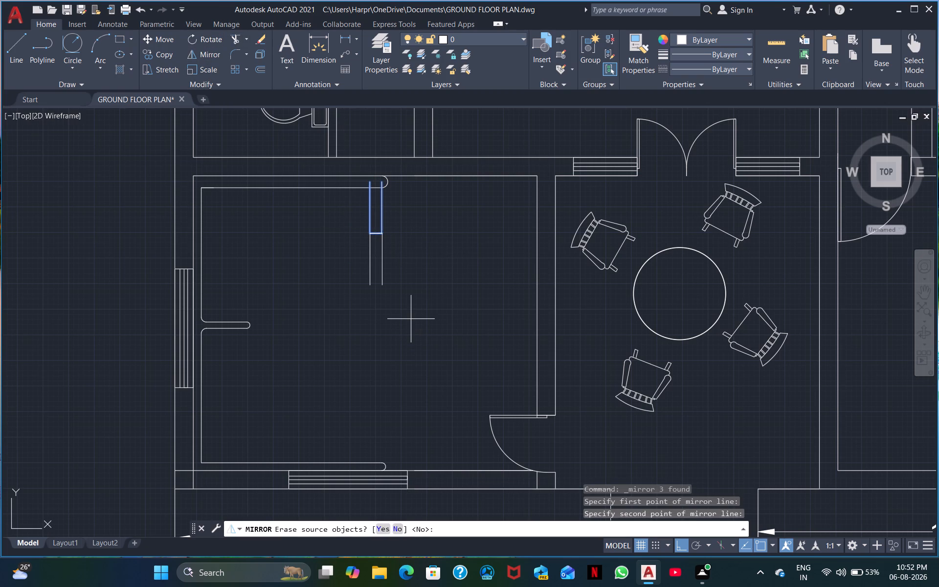
{"action": "left_click", "coordinate": [437, 332]}
{"action": "key", "text": "Return"}
Move the mirrored pair of strip side lines about 7'-5" south onto the south counter's rounded end.
{"action": "left_click_drag", "start_coordinate": [420, 304], "coordinate": [402, 302]}
{"action": "left_click", "coordinate": [357, 278]}
{"action": "right_click", "coordinate": [386, 290]}
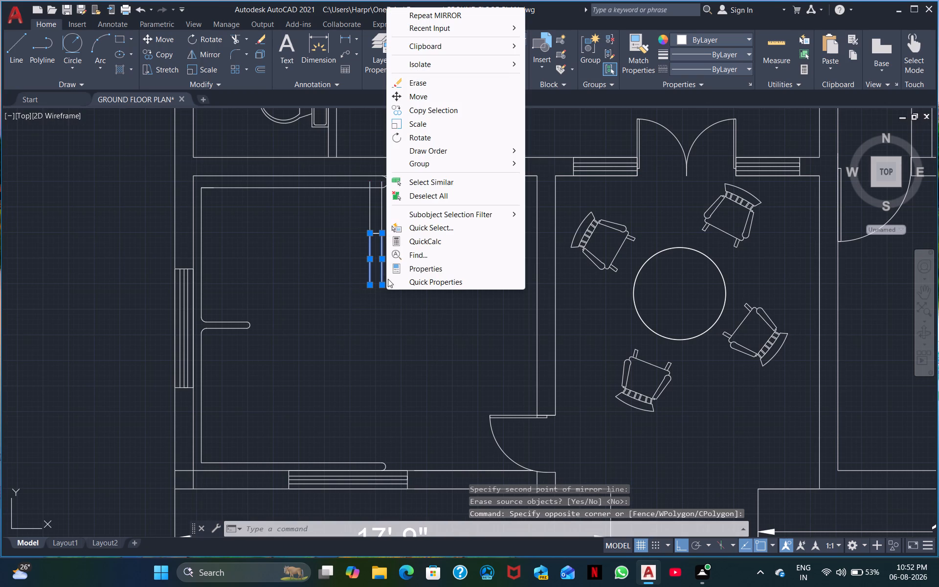
{"action": "left_click", "coordinate": [433, 96]}
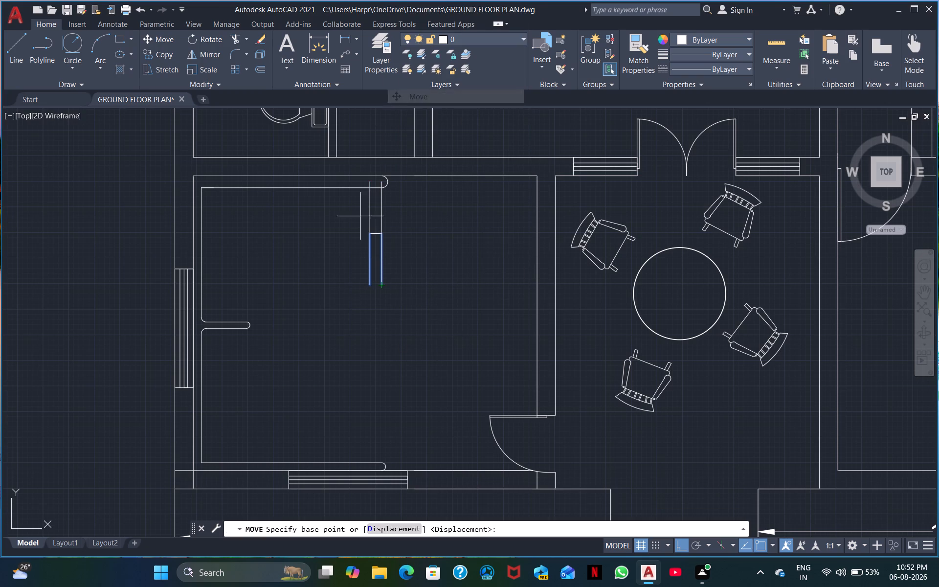
{"action": "left_click", "coordinate": [382, 282]}
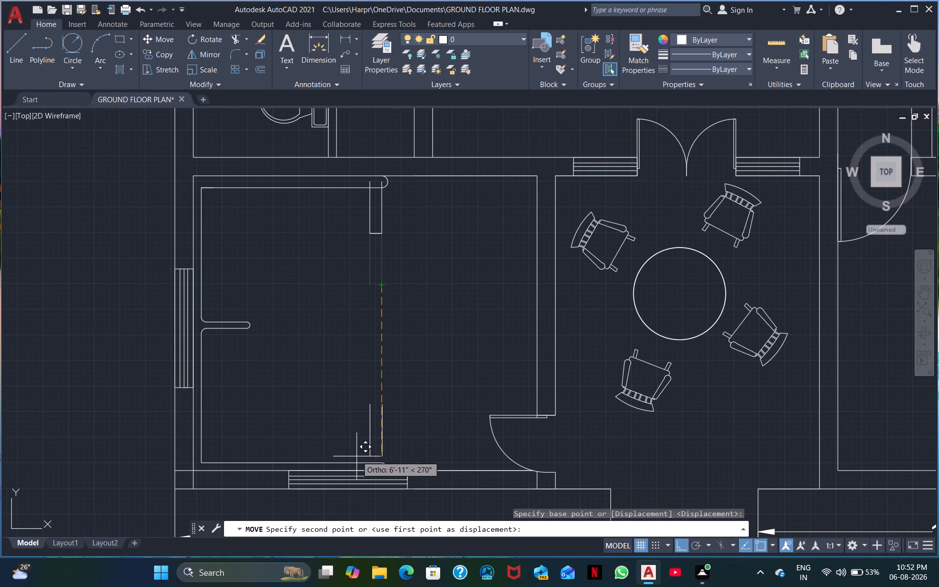
{"action": "scroll", "coordinate": [359, 469], "scroll_direction": "up", "scroll_amount": 4}
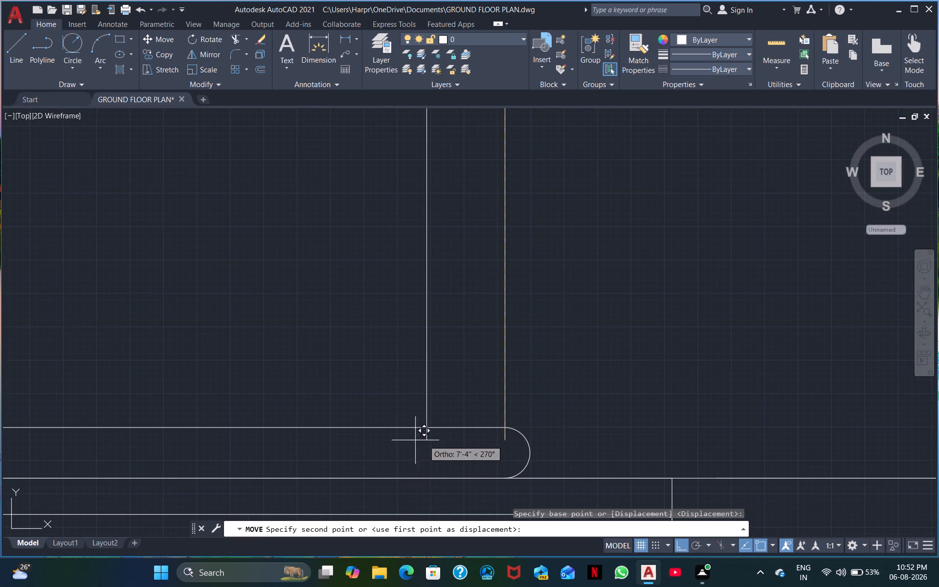
{"action": "left_click", "coordinate": [504, 454]}
Erase both overlapping lines closing the south end of the north strip.
{"action": "scroll", "coordinate": [501, 362], "scroll_direction": "down", "scroll_amount": 2}
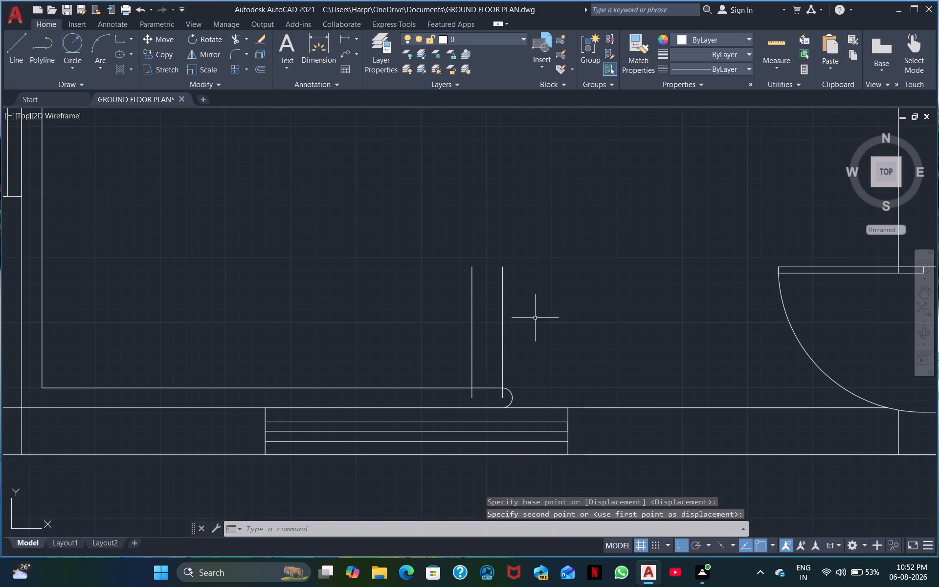
{"action": "middle_click_drag", "start_coordinate": [536, 317], "coordinate": [538, 443]}
{"action": "middle_click_drag", "start_coordinate": [544, 391], "coordinate": [531, 478]}
{"action": "scroll", "coordinate": [544, 391], "scroll_direction": "down", "scroll_amount": 1}
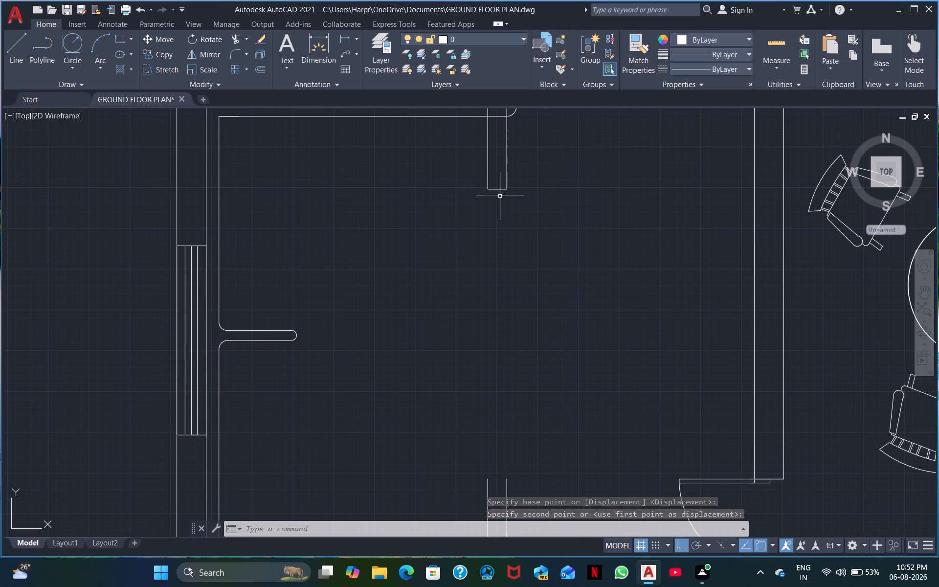
{"action": "left_click", "coordinate": [499, 190]}
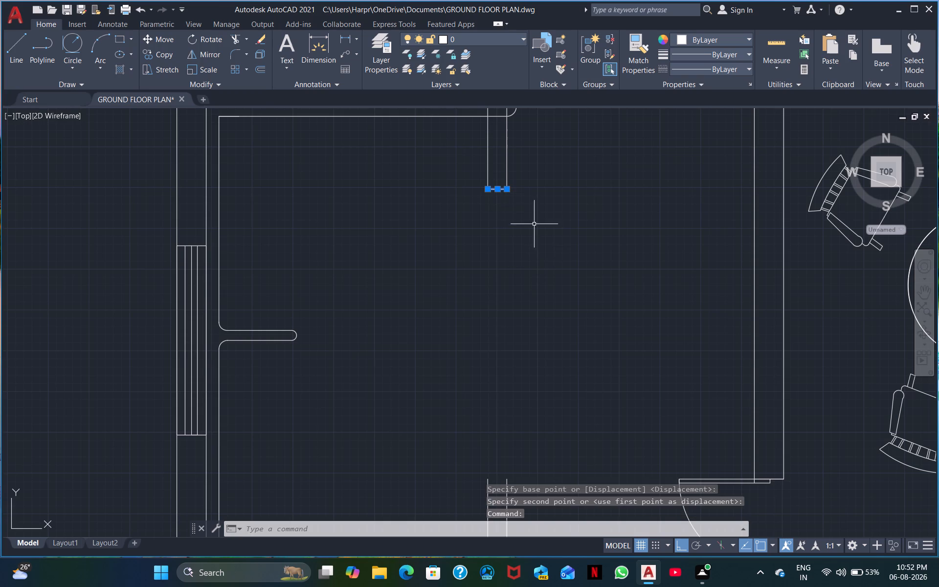
{"action": "right_click_drag", "start_coordinate": [524, 191], "coordinate": [528, 206]}
{"action": "left_click", "coordinate": [573, 286]}
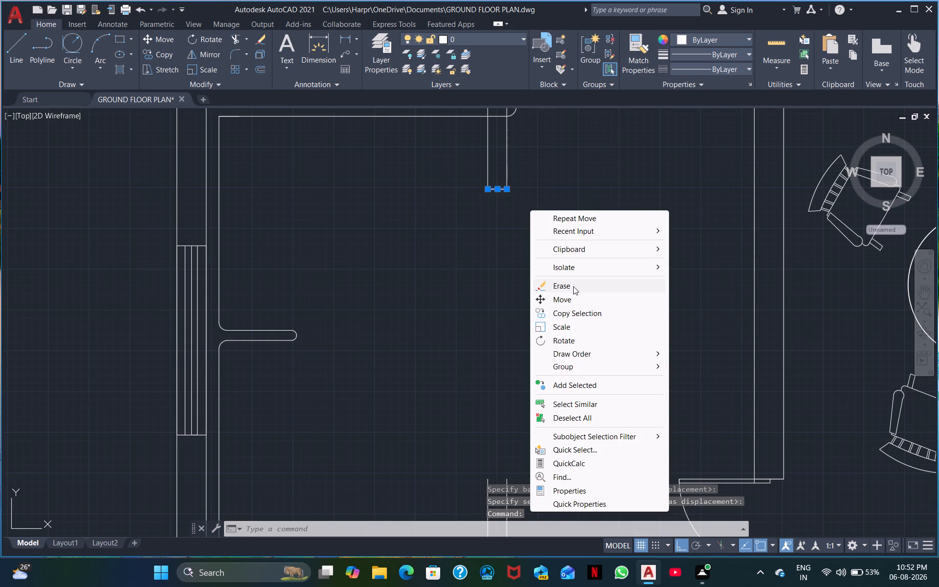
{"action": "left_click", "coordinate": [495, 190]}
{"action": "right_click_drag", "start_coordinate": [517, 249], "coordinate": [517, 249]}
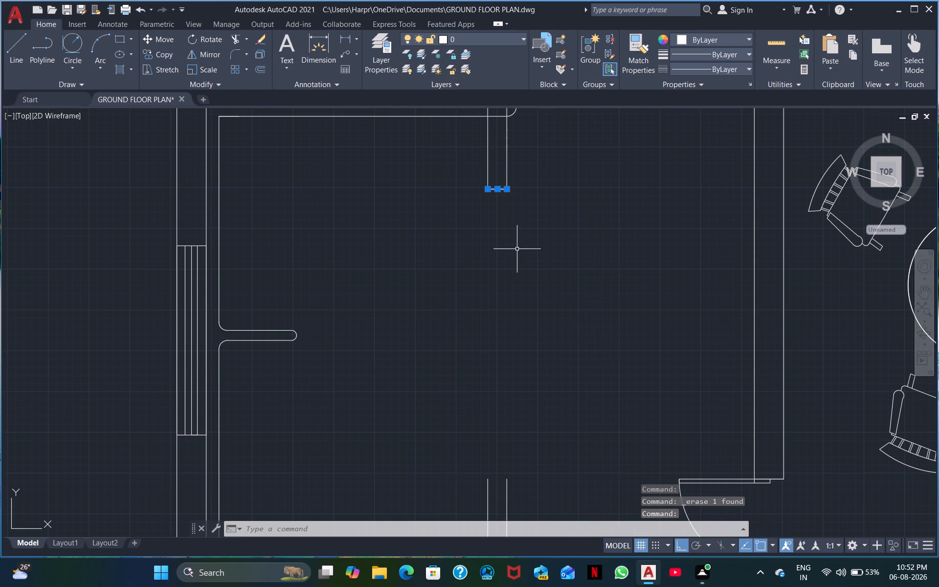
{"action": "right_click_drag", "start_coordinate": [517, 249], "coordinate": [519, 254]}
{"action": "left_click", "coordinate": [557, 332]}
Draw a two-point circle between the lower ends of the north strip's side lines.
{"action": "middle_click_drag", "start_coordinate": [511, 311], "coordinate": [506, 333]}
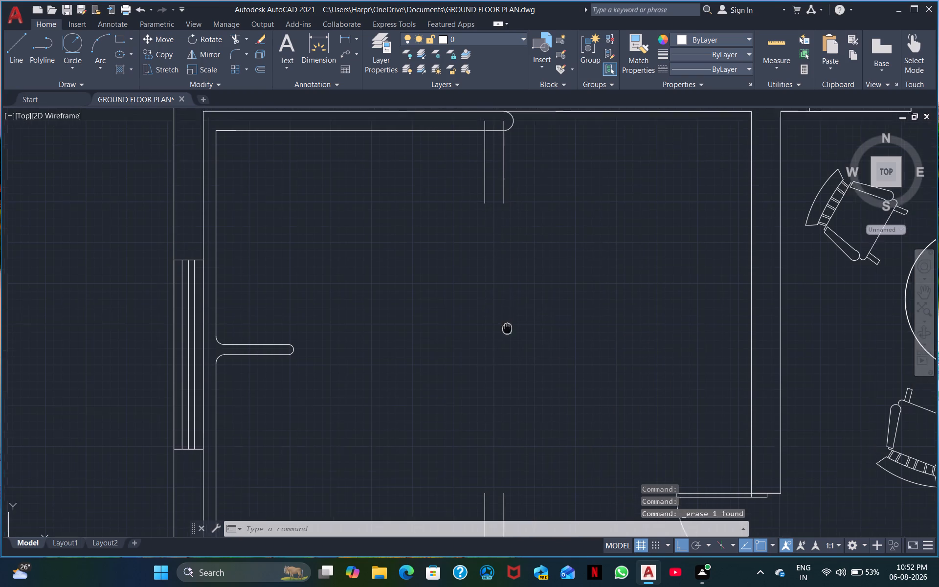
{"action": "middle_click_drag", "start_coordinate": [506, 333], "coordinate": [503, 360]}
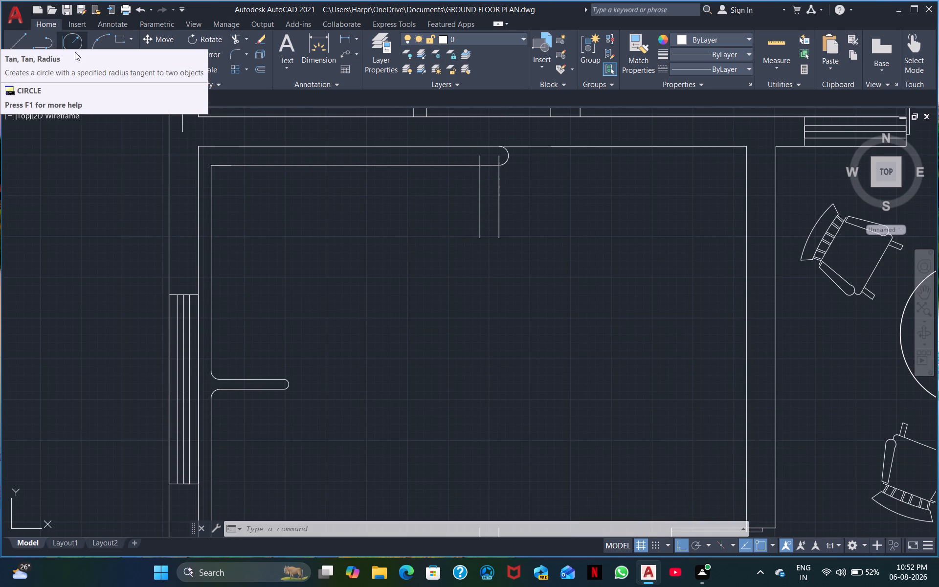
{"action": "left_click", "coordinate": [73, 68]}
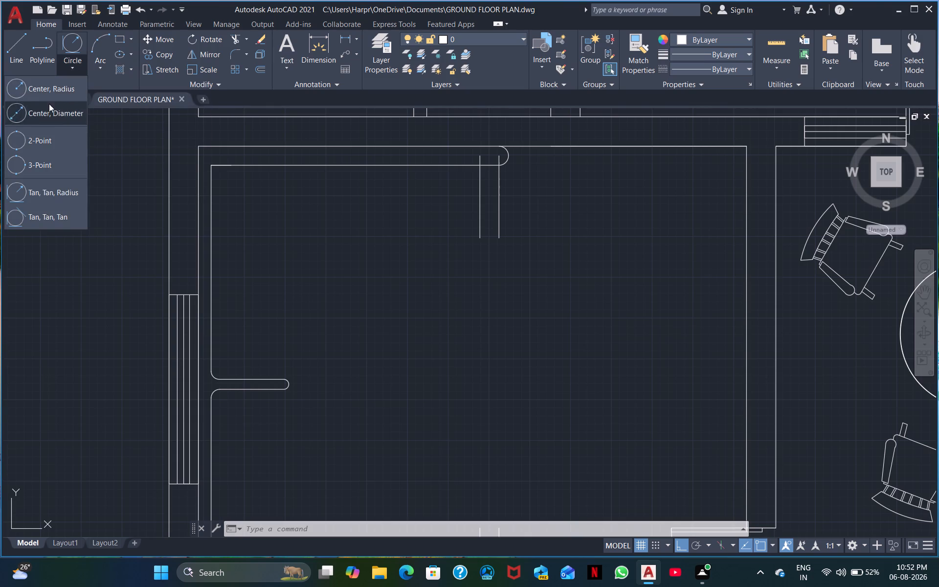
{"action": "left_click", "coordinate": [43, 135]}
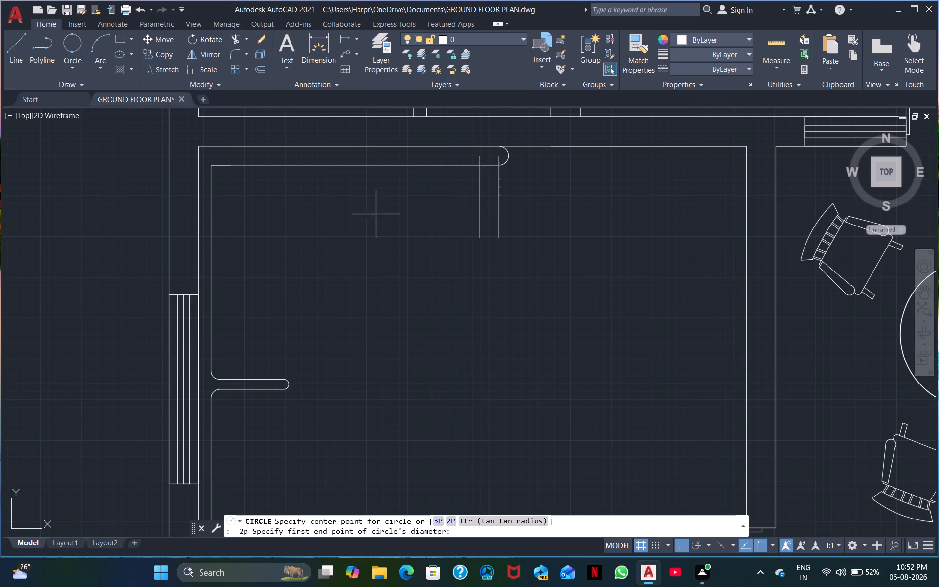
{"action": "left_click", "coordinate": [483, 235]}
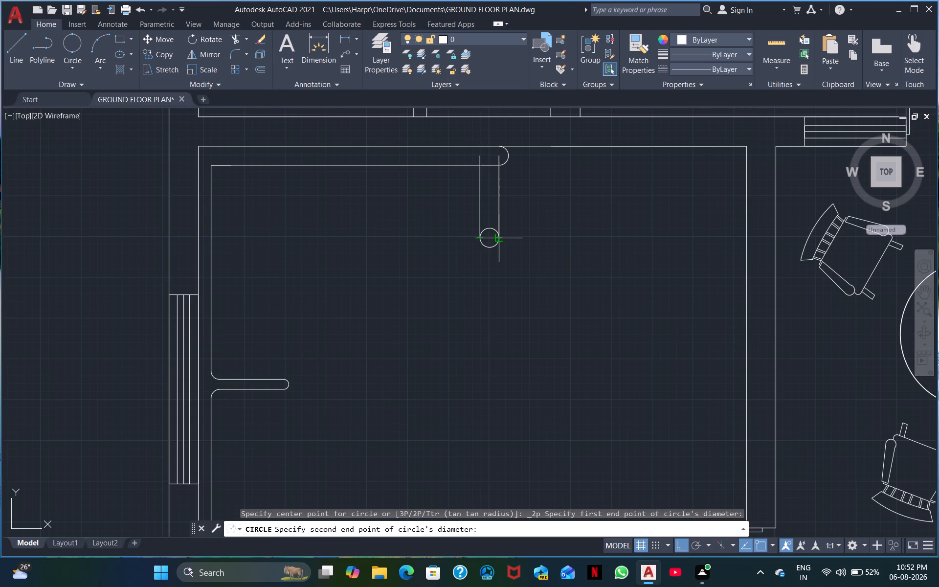
{"action": "left_click", "coordinate": [497, 241]}
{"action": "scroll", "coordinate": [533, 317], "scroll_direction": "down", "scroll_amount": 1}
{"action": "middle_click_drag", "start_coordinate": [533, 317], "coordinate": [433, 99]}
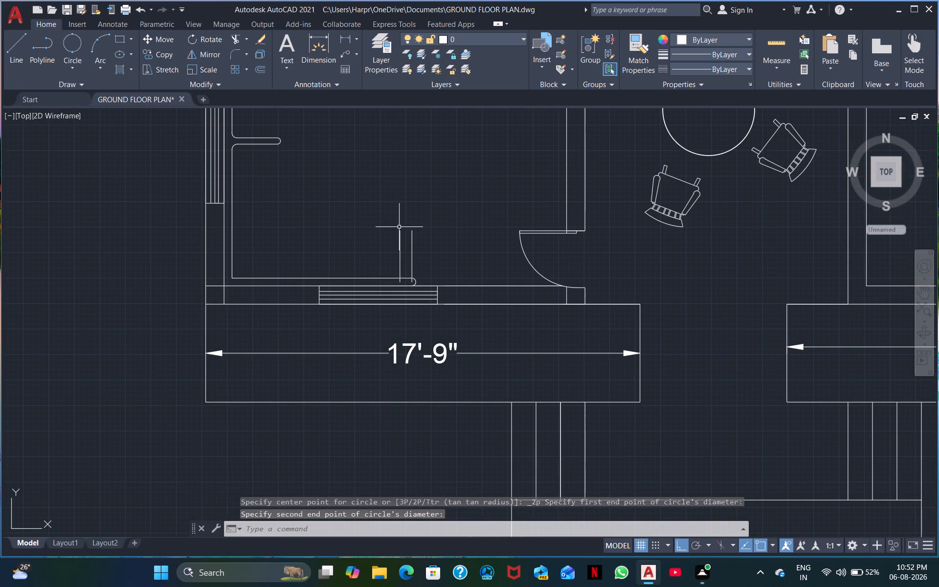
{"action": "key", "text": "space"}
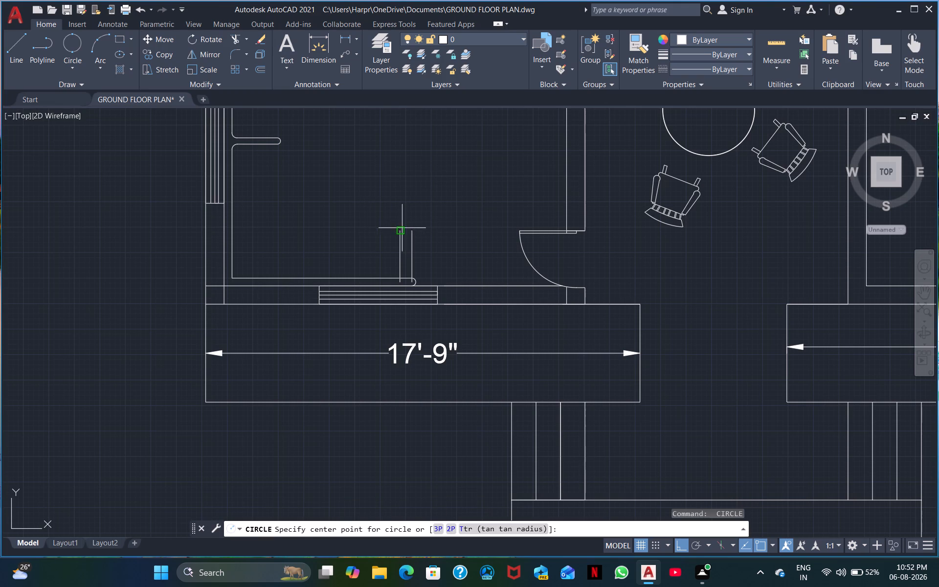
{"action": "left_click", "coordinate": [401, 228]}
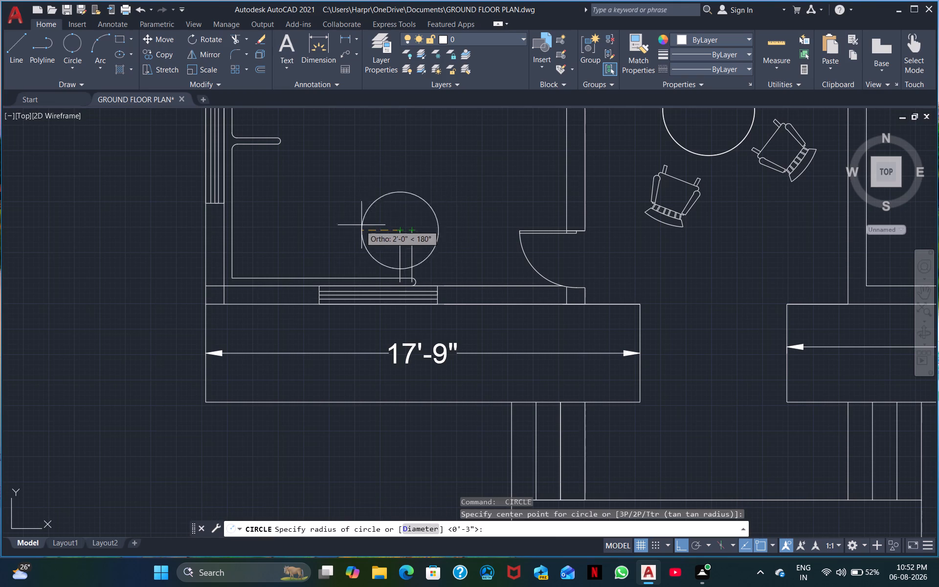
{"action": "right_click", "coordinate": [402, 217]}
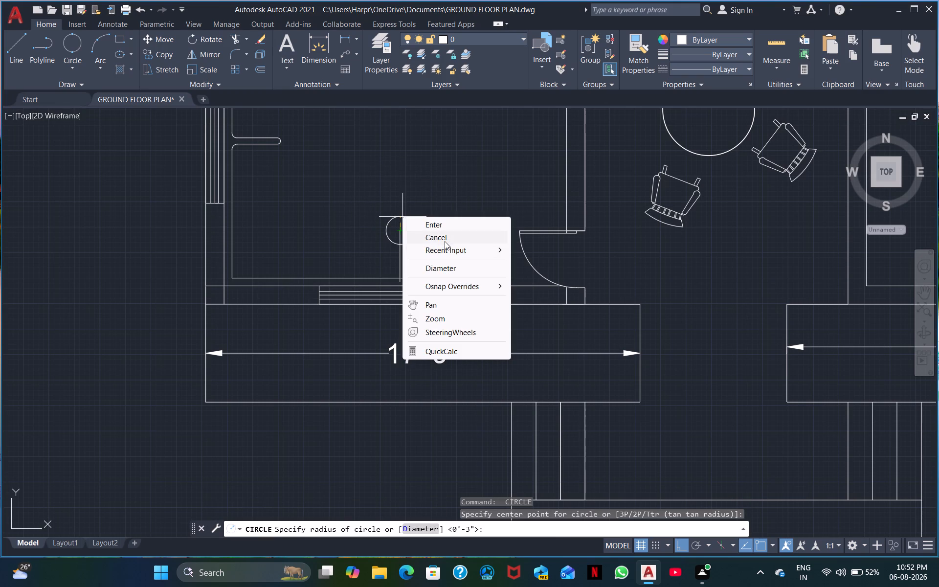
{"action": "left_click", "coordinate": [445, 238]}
Draw a two-point circle between the upper ends of the south strip's side lines.
{"action": "left_click", "coordinate": [64, 41]}
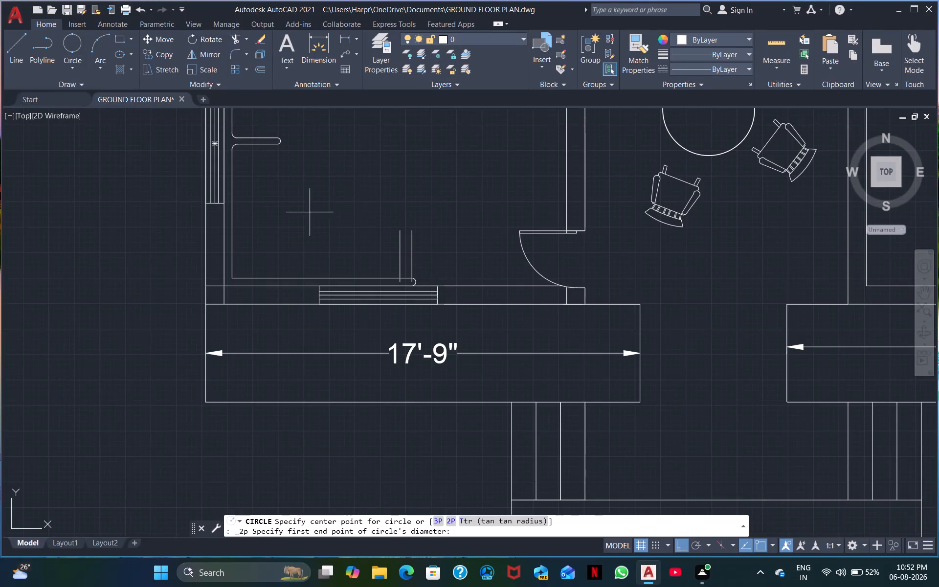
{"action": "scroll", "coordinate": [413, 229], "scroll_direction": "up", "scroll_amount": 3}
{"action": "left_click", "coordinate": [354, 233]}
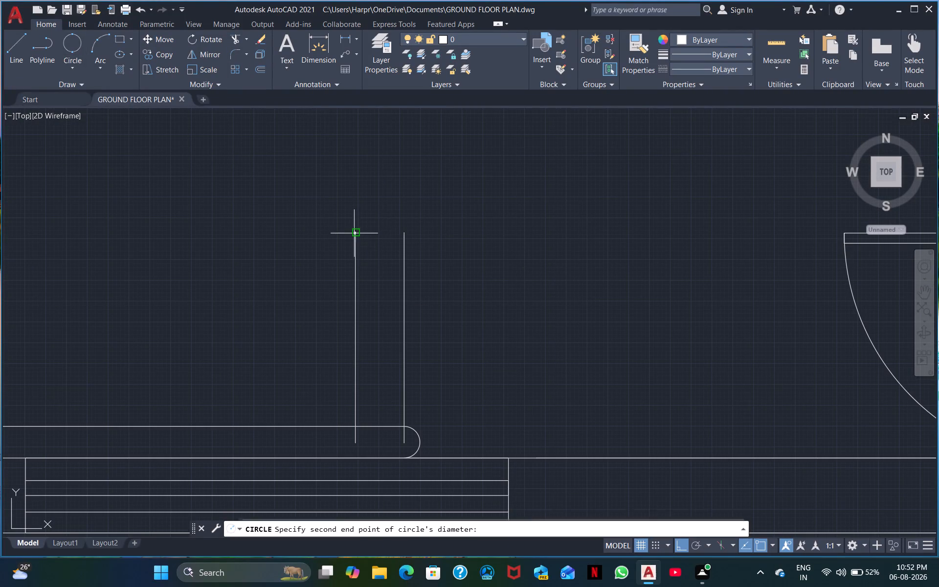
{"action": "left_click", "coordinate": [407, 233]}
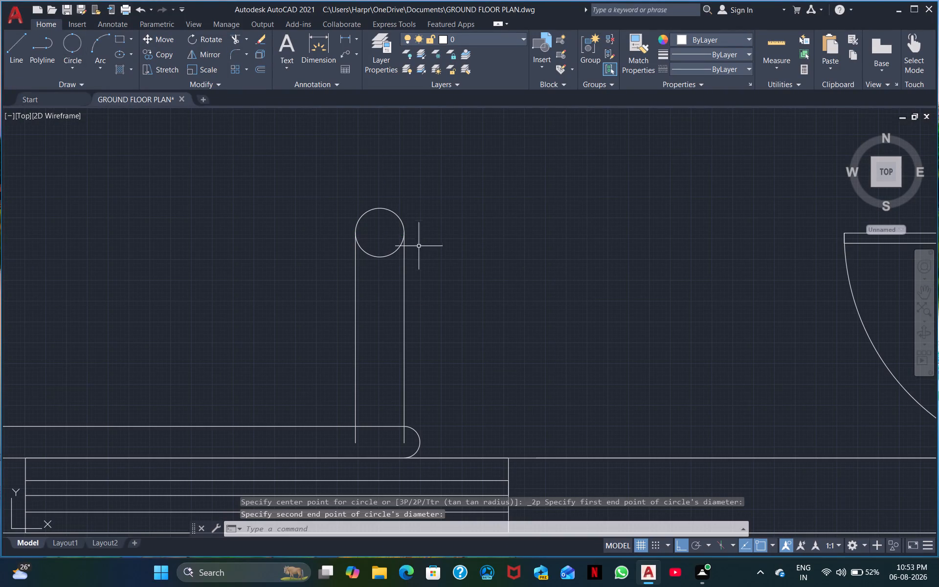
Trim the south strip's circle, counter edge and side-line ends so it joins the south counter with a rounded north end.
{"action": "left_click", "coordinate": [233, 42]}
{"action": "double_click", "coordinate": [375, 256]}
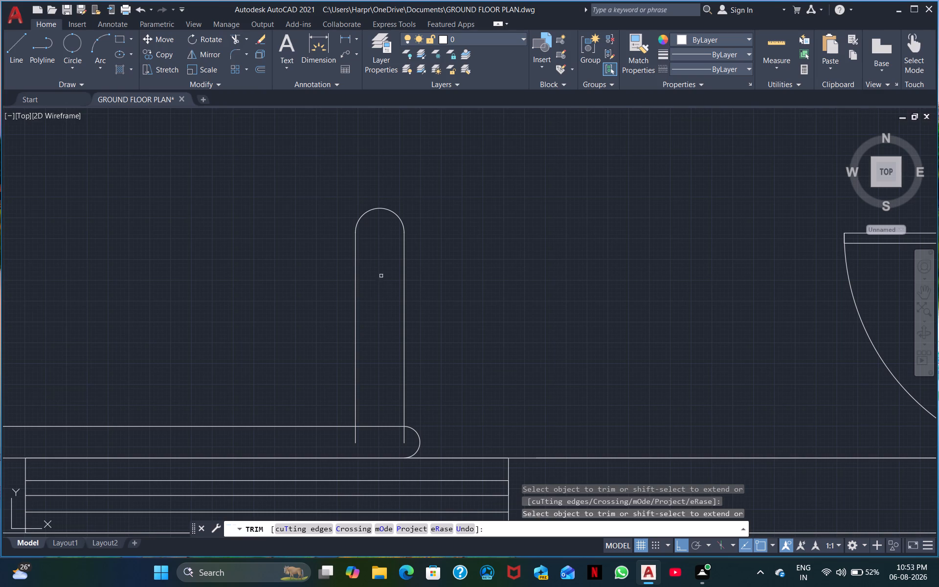
{"action": "left_click", "coordinate": [378, 426]}
{"action": "left_click", "coordinate": [357, 438]}
{"action": "left_click", "coordinate": [404, 439]}
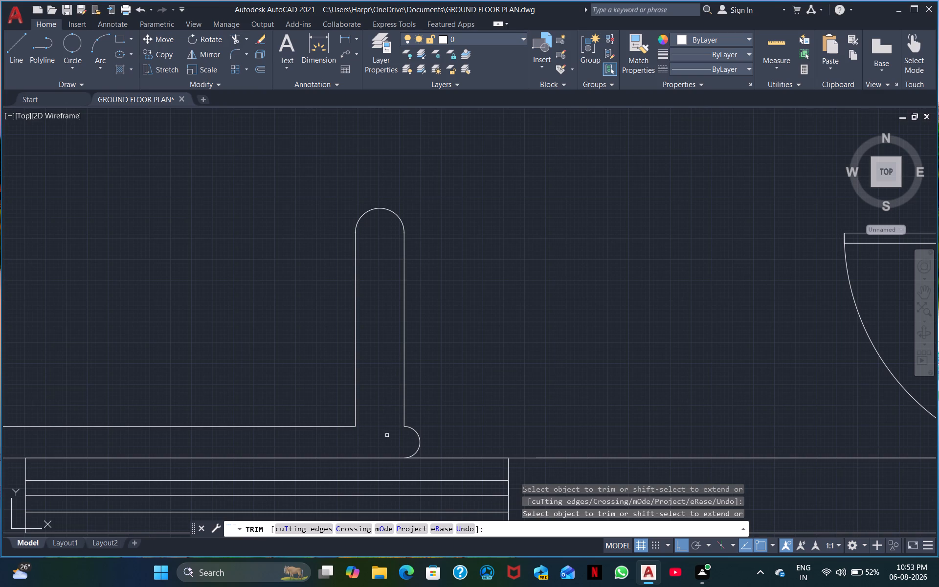
Trim the north strip's circle, counter edge and side-line ends so it joins the north counter with a rounded south end.
{"action": "middle_click_drag", "start_coordinate": [382, 334], "coordinate": [385, 548]}
{"action": "scroll", "coordinate": [402, 384], "scroll_direction": "down", "scroll_amount": 2}
{"action": "middle_click_drag", "start_coordinate": [395, 322], "coordinate": [388, 520]}
{"action": "middle_click_drag", "start_coordinate": [416, 389], "coordinate": [399, 484]}
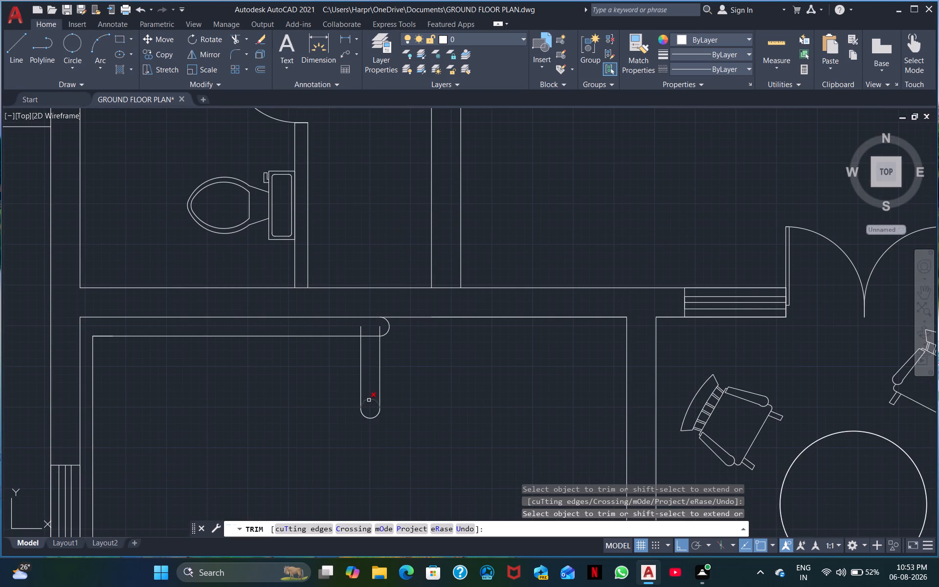
{"action": "left_click", "coordinate": [370, 400]}
{"action": "left_click", "coordinate": [370, 336]}
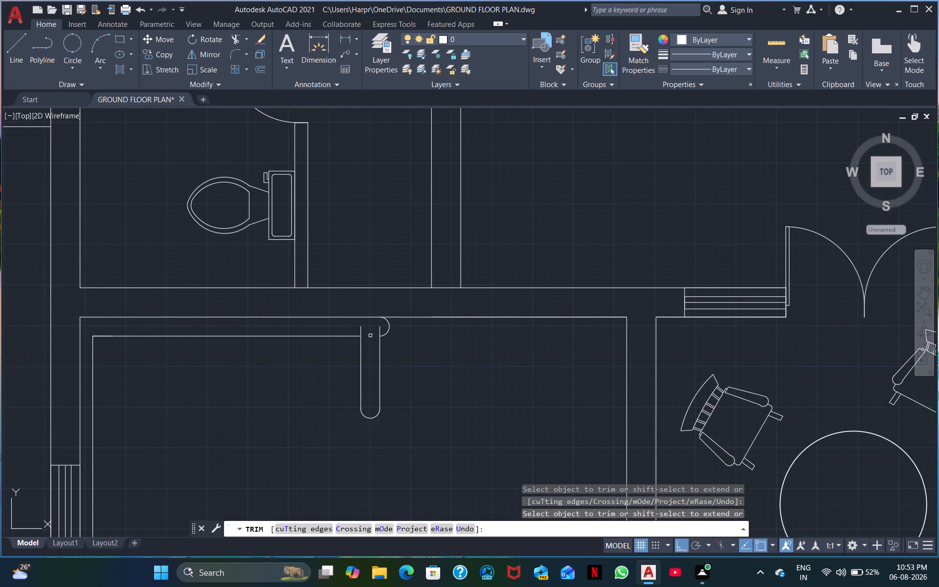
{"action": "left_click", "coordinate": [360, 330]}
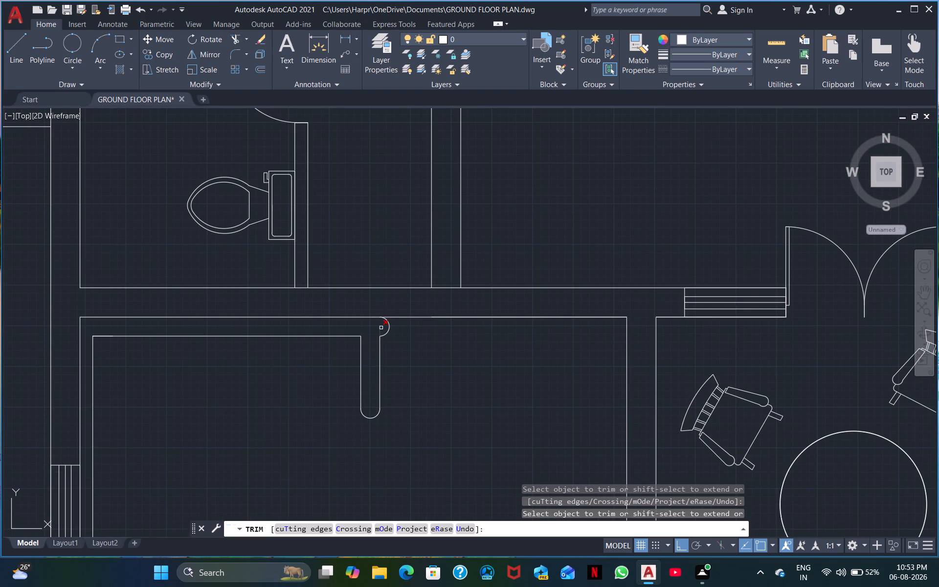
{"action": "left_click", "coordinate": [381, 328]}
Draw an inner line from the north strip's west side about 5'-5" west, continuing about 9'-2" south.
{"action": "scroll", "coordinate": [361, 356], "scroll_direction": "down", "scroll_amount": 1}
{"action": "scroll", "coordinate": [363, 356], "scroll_direction": "up", "scroll_amount": 2}
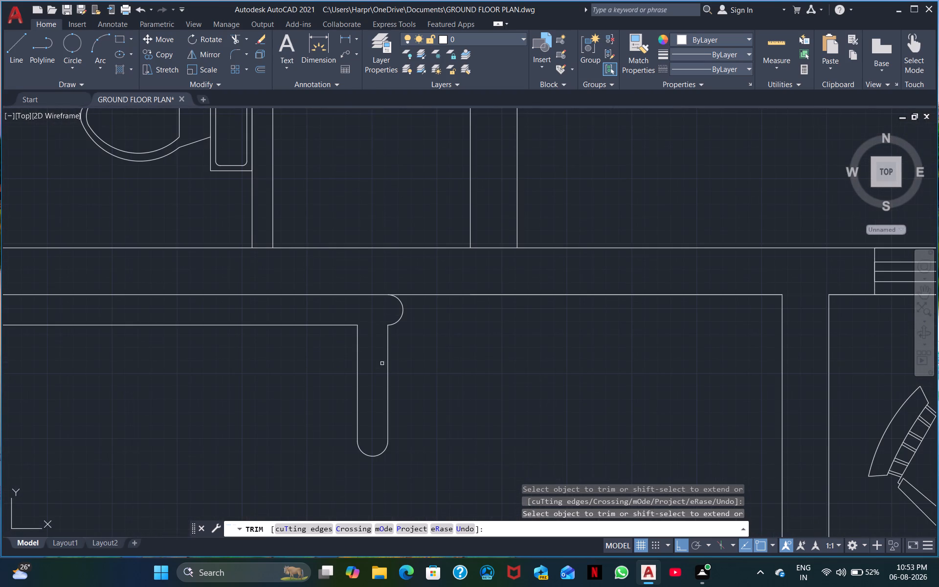
{"action": "middle_click_drag", "start_coordinate": [377, 371], "coordinate": [428, 408]}
{"action": "scroll", "coordinate": [453, 391], "scroll_direction": "down", "scroll_amount": 1}
{"action": "middle_click_drag", "start_coordinate": [495, 395], "coordinate": [490, 322]}
{"action": "middle_click_drag", "start_coordinate": [511, 379], "coordinate": [509, 320]}
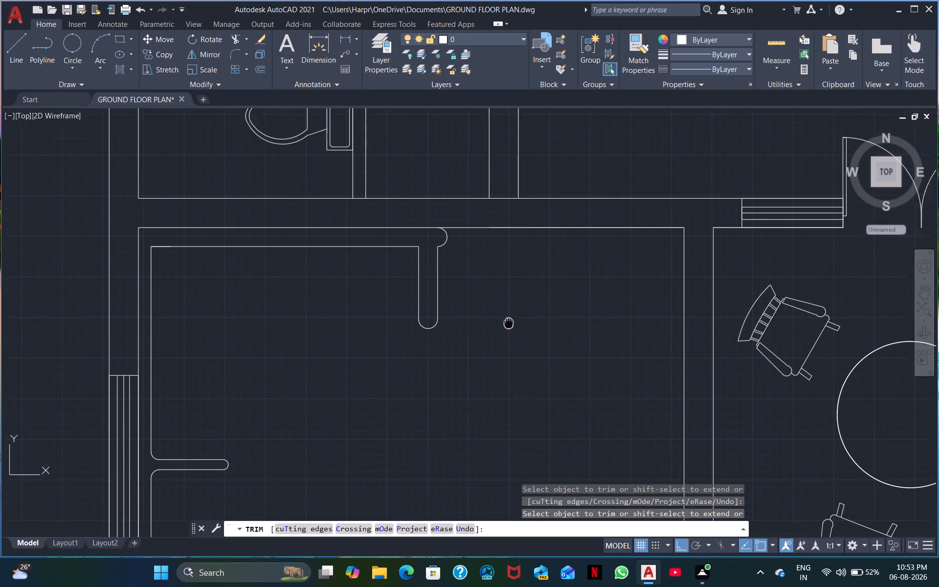
{"action": "middle_click_drag", "start_coordinate": [509, 320], "coordinate": [507, 307]}
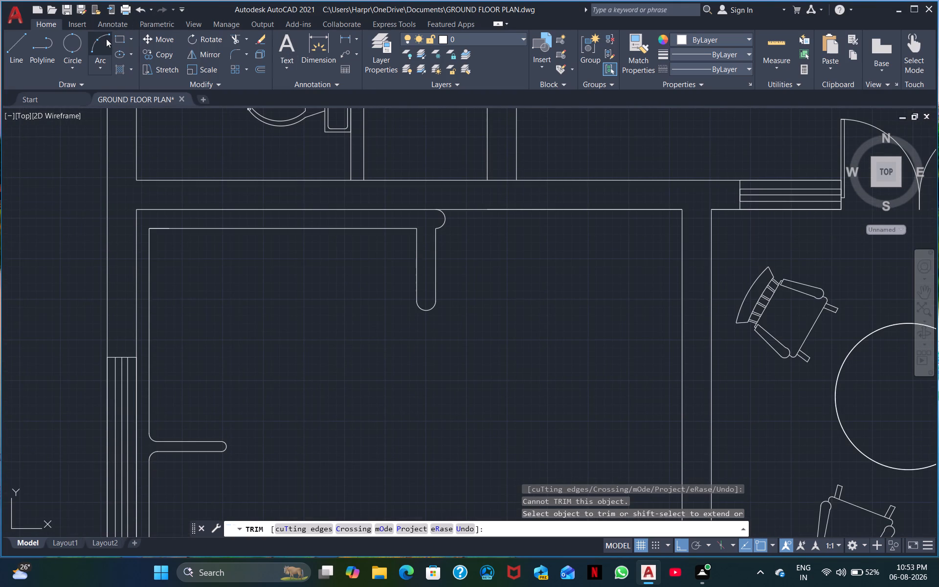
{"action": "left_click", "coordinate": [10, 49]}
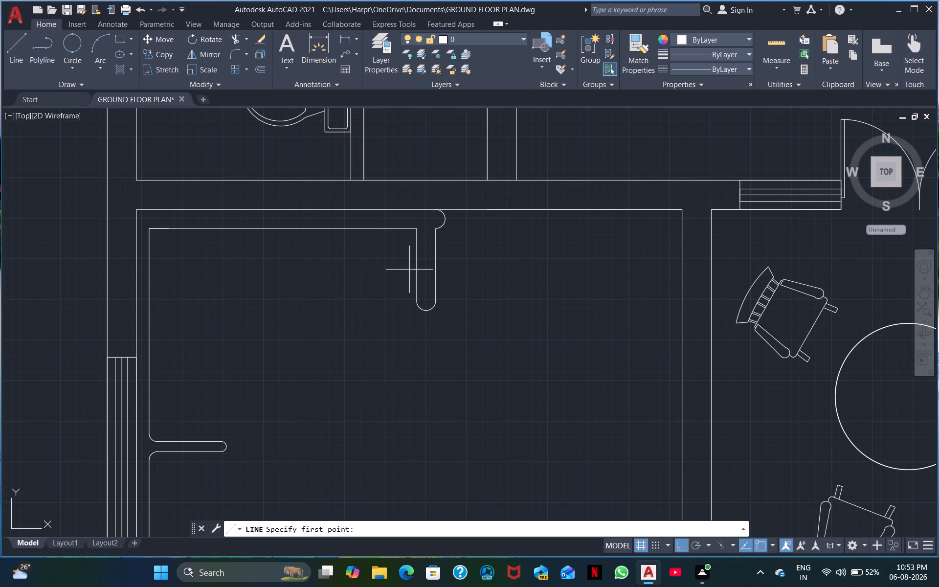
{"action": "left_click", "coordinate": [417, 271]}
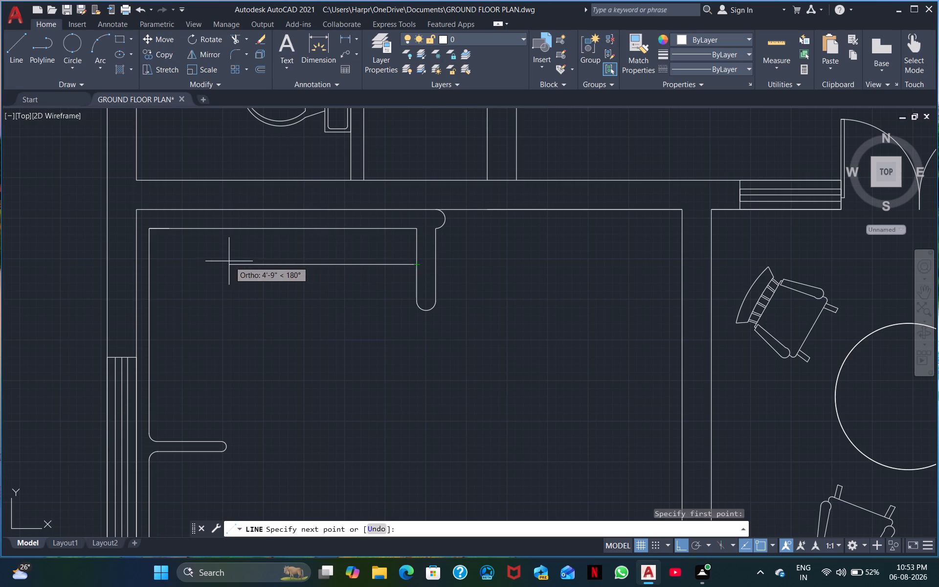
{"action": "left_click", "coordinate": [204, 268]}
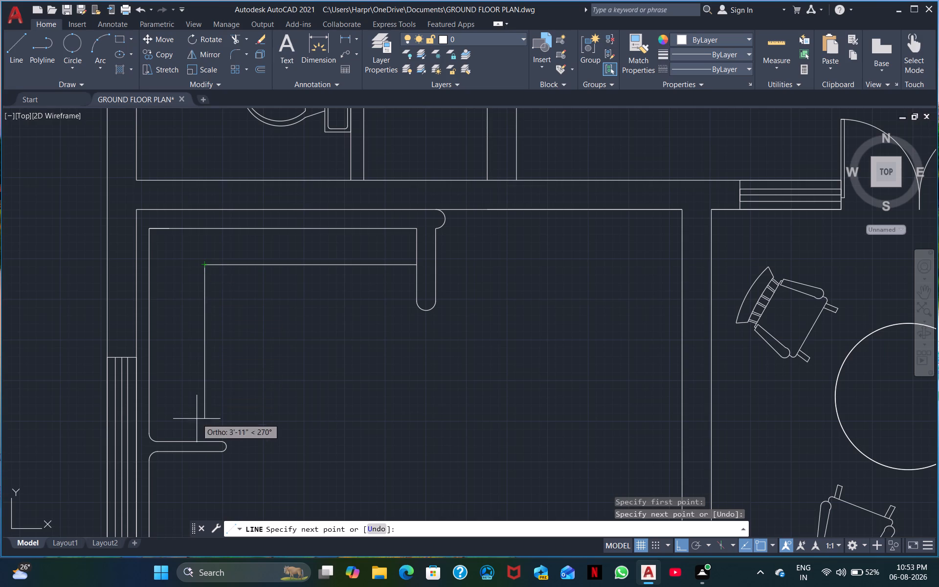
{"action": "middle_click_drag", "start_coordinate": [199, 511], "coordinate": [251, 347]}
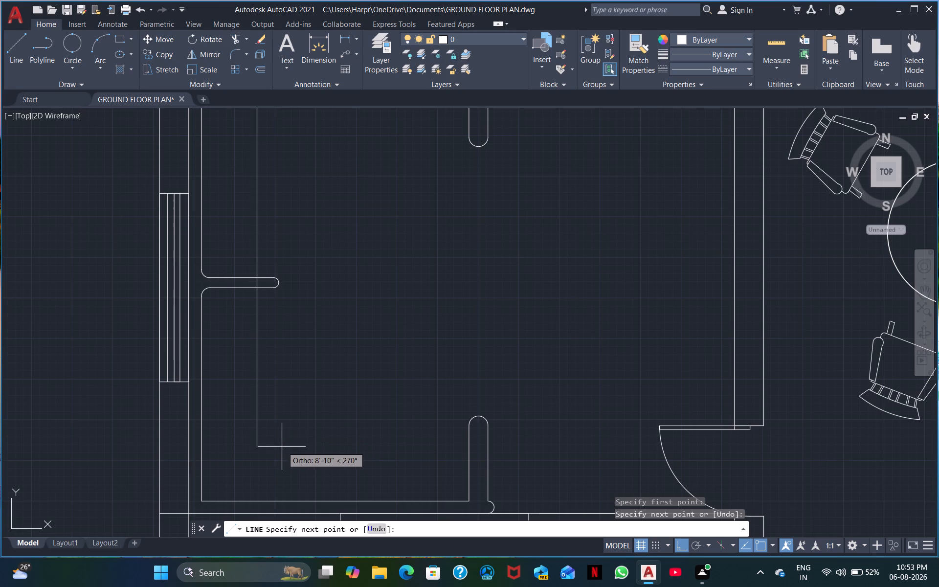
{"action": "scroll", "coordinate": [278, 448], "scroll_direction": "down", "scroll_amount": 1}
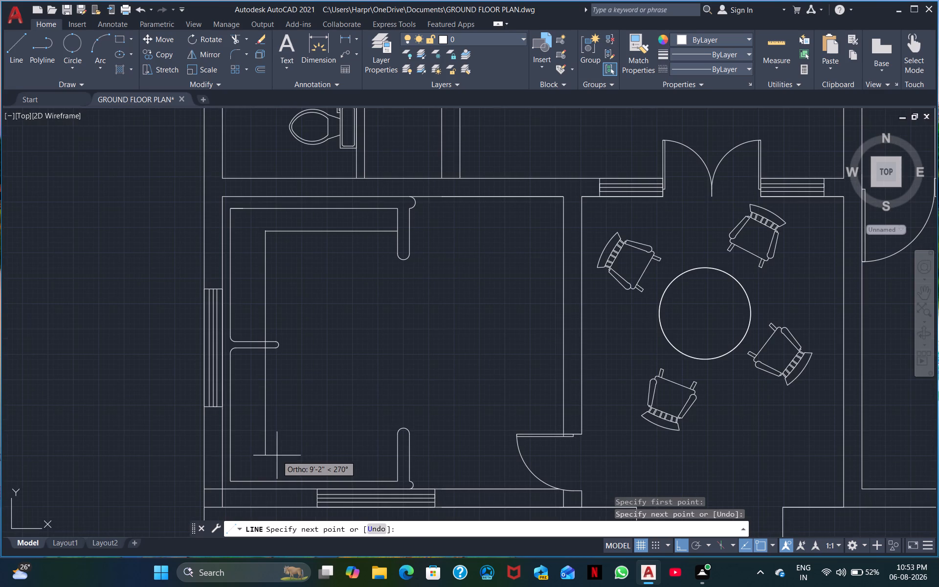
{"action": "left_click", "coordinate": [277, 455]}
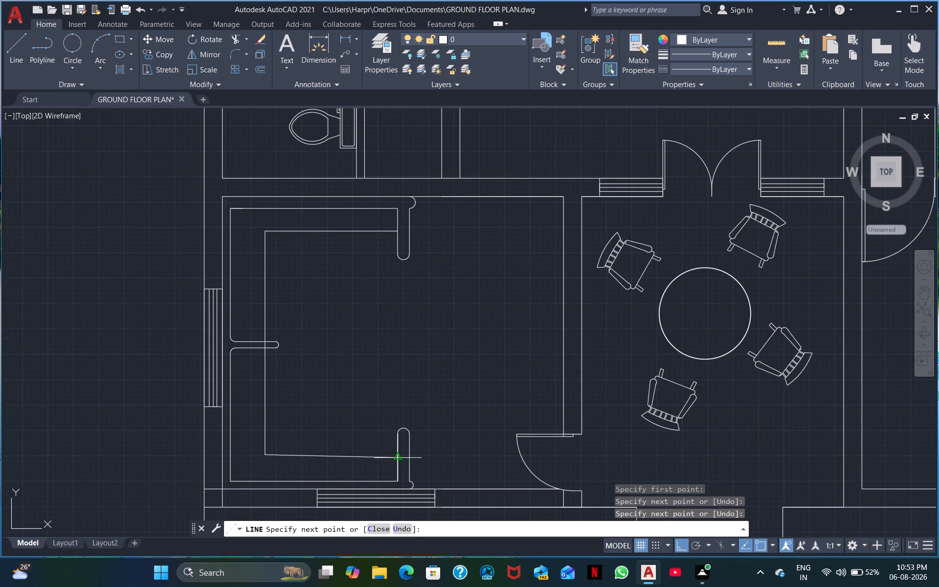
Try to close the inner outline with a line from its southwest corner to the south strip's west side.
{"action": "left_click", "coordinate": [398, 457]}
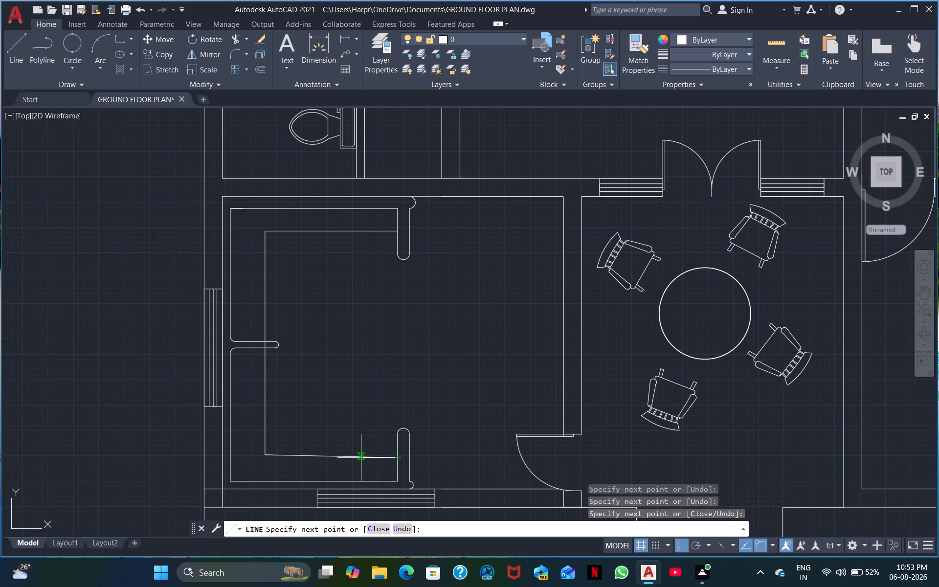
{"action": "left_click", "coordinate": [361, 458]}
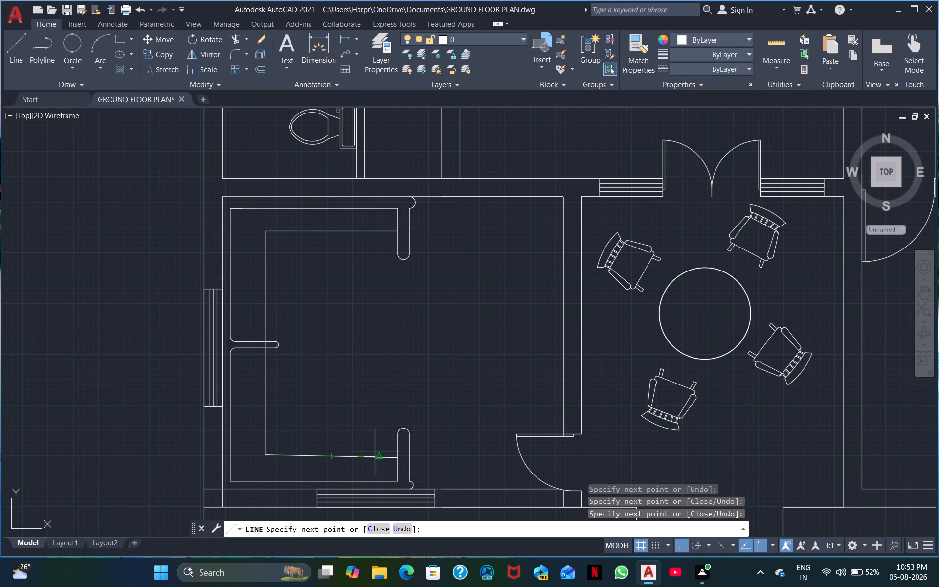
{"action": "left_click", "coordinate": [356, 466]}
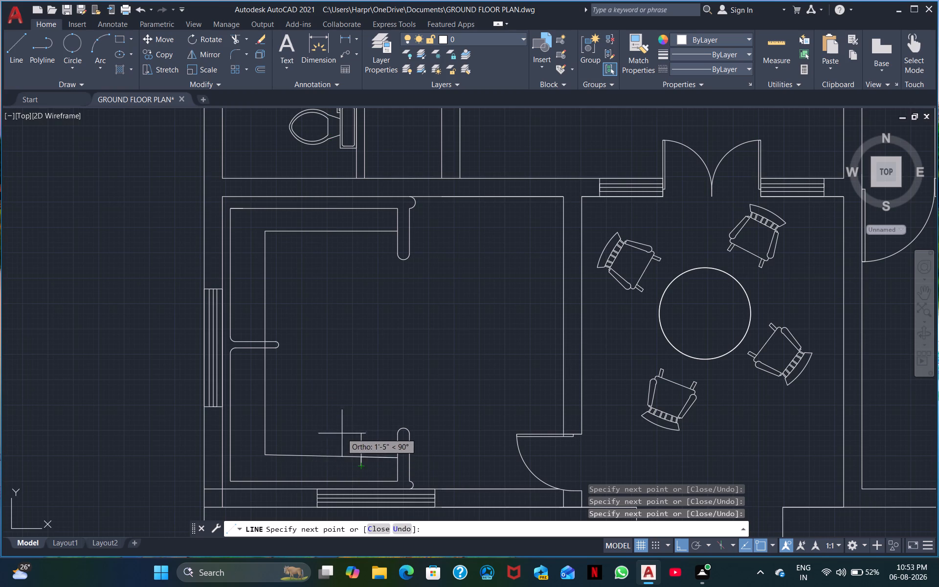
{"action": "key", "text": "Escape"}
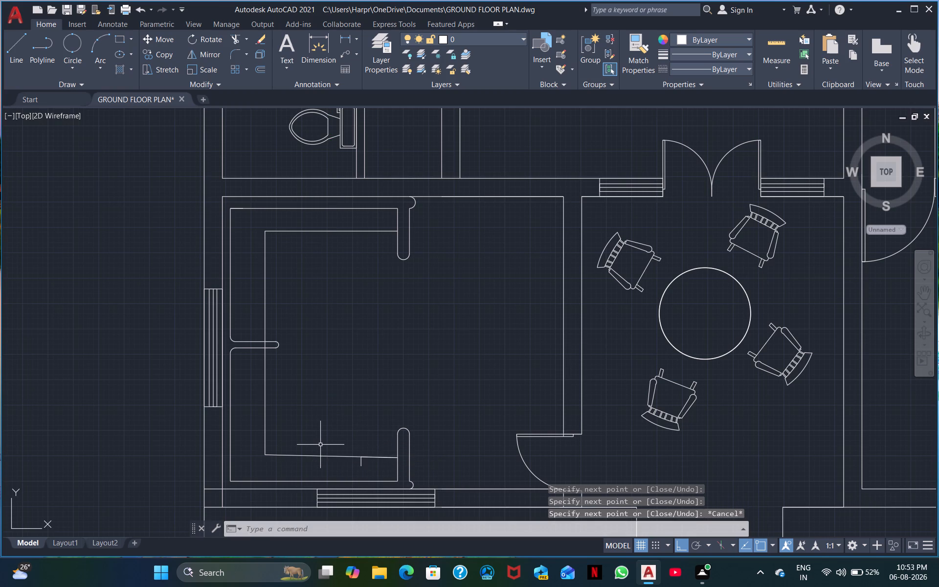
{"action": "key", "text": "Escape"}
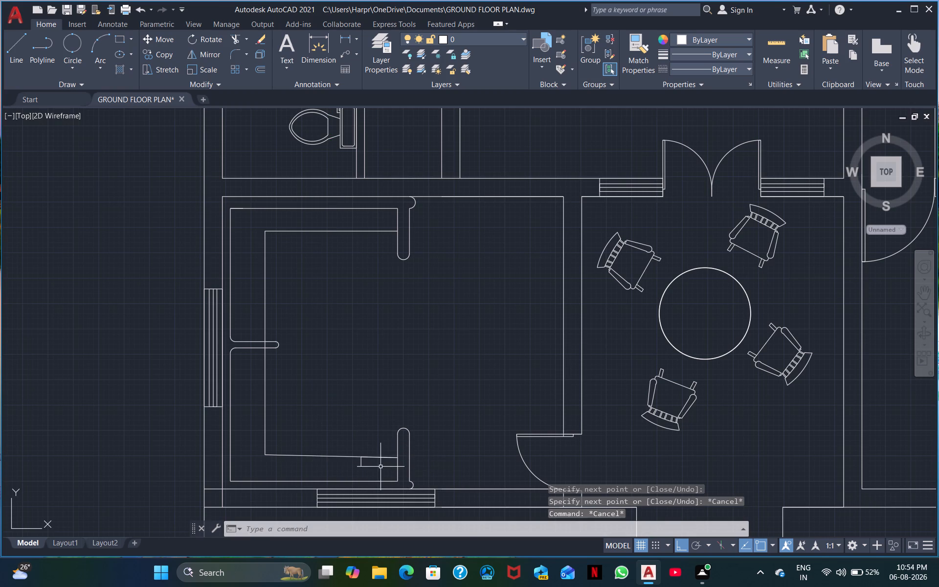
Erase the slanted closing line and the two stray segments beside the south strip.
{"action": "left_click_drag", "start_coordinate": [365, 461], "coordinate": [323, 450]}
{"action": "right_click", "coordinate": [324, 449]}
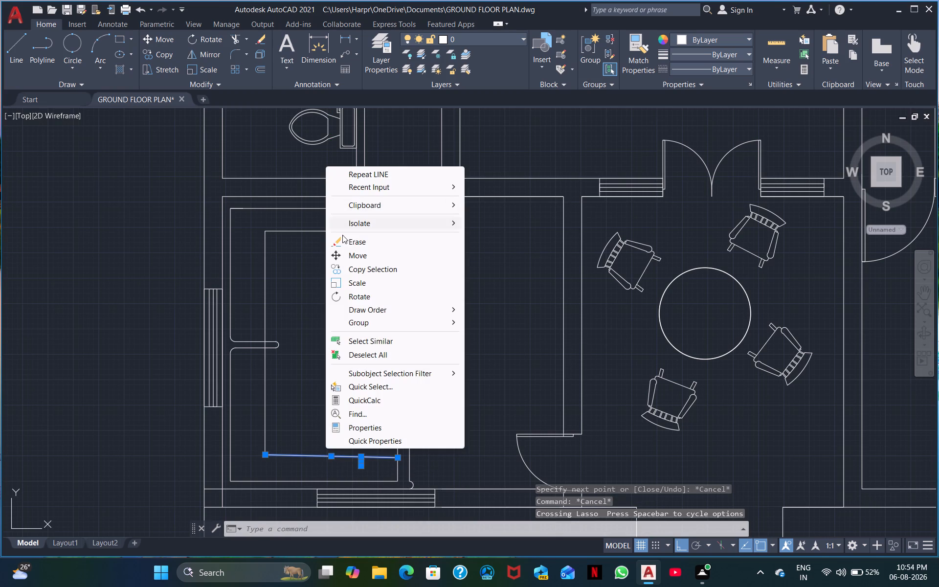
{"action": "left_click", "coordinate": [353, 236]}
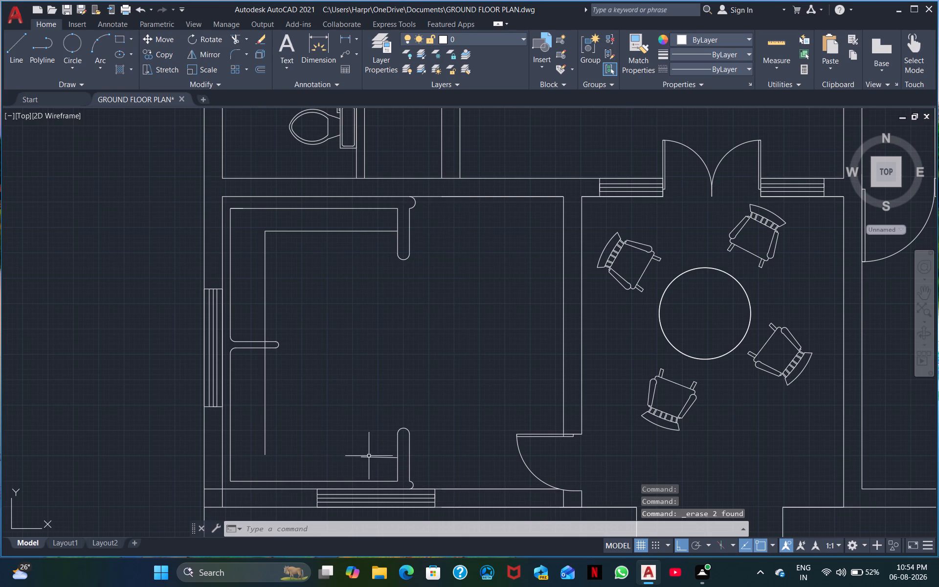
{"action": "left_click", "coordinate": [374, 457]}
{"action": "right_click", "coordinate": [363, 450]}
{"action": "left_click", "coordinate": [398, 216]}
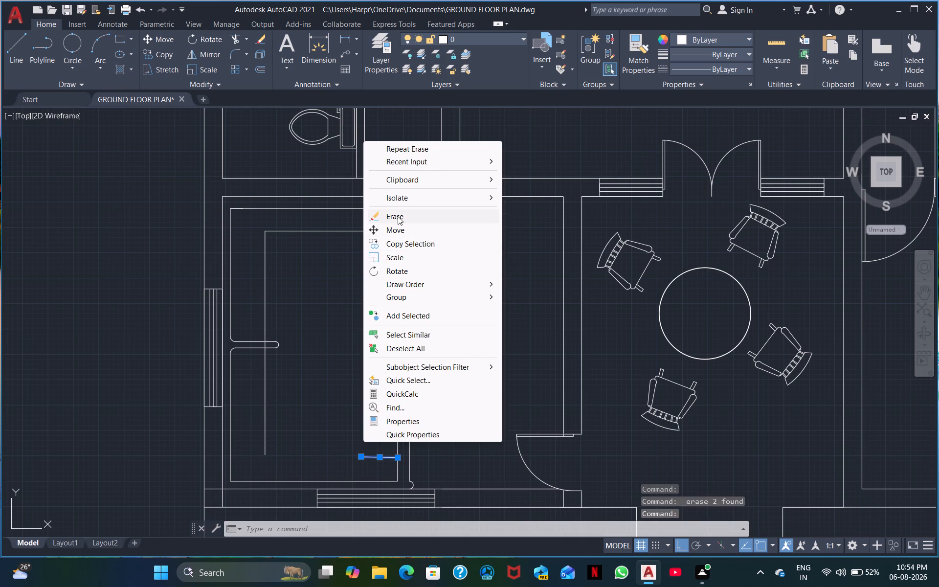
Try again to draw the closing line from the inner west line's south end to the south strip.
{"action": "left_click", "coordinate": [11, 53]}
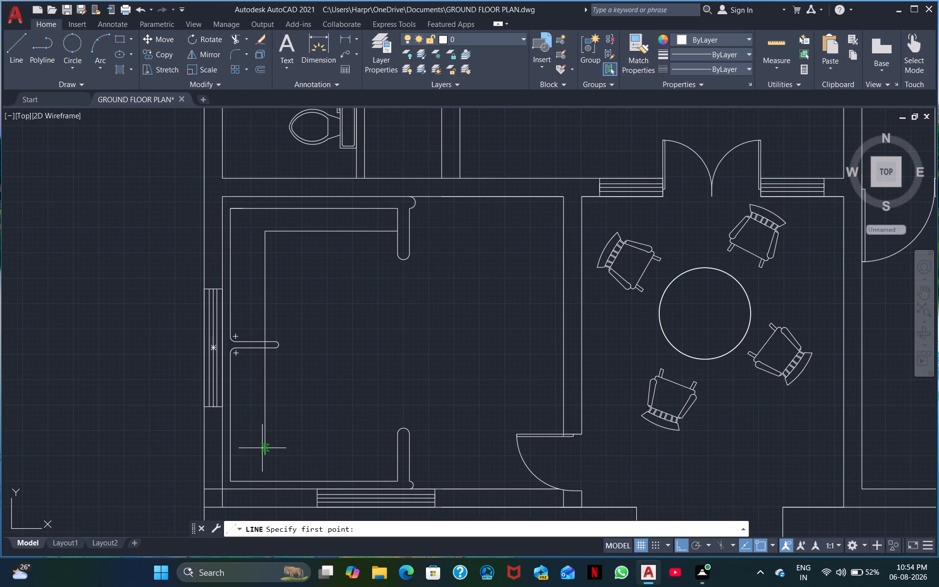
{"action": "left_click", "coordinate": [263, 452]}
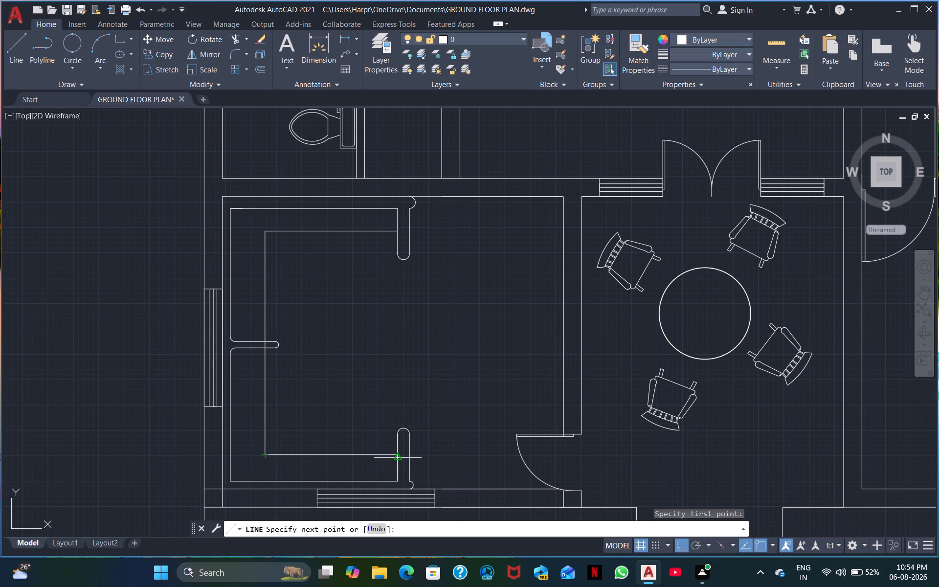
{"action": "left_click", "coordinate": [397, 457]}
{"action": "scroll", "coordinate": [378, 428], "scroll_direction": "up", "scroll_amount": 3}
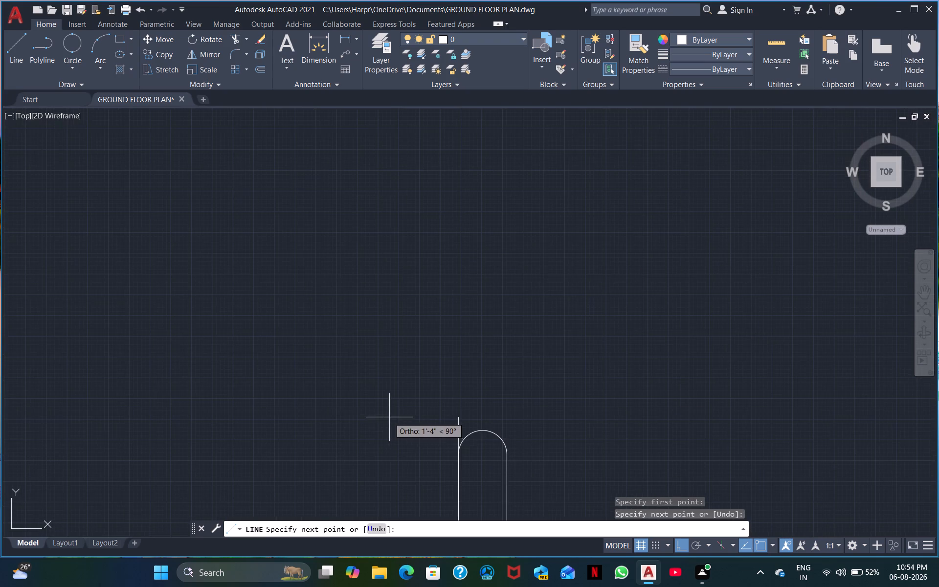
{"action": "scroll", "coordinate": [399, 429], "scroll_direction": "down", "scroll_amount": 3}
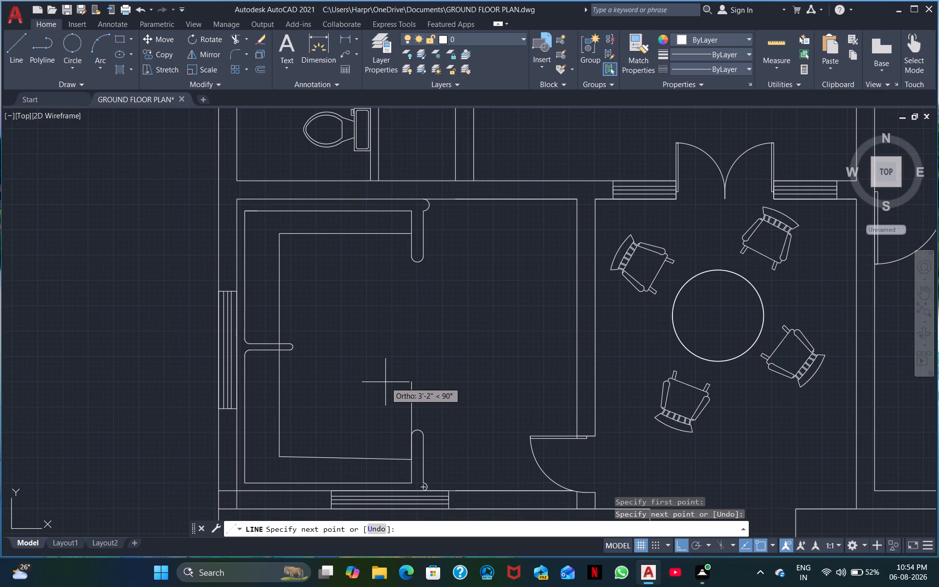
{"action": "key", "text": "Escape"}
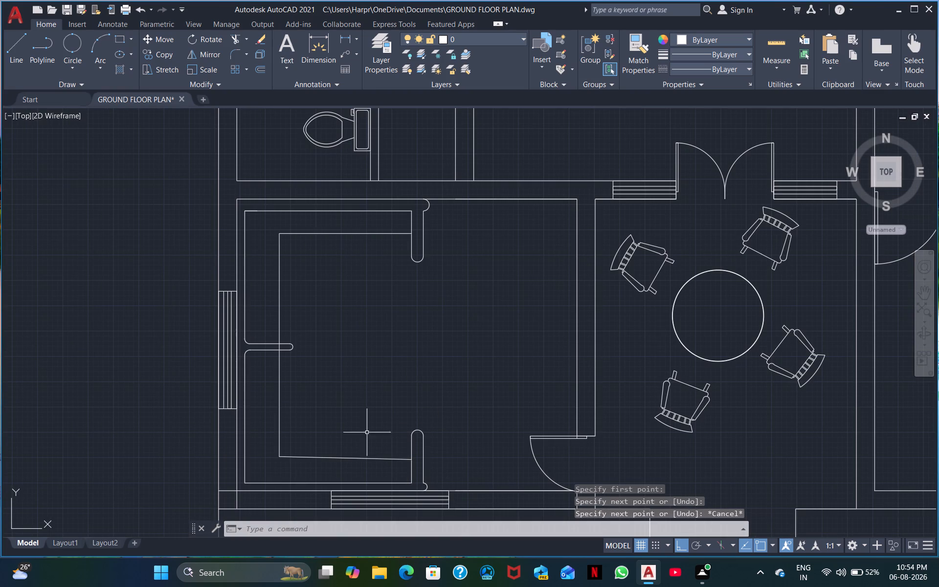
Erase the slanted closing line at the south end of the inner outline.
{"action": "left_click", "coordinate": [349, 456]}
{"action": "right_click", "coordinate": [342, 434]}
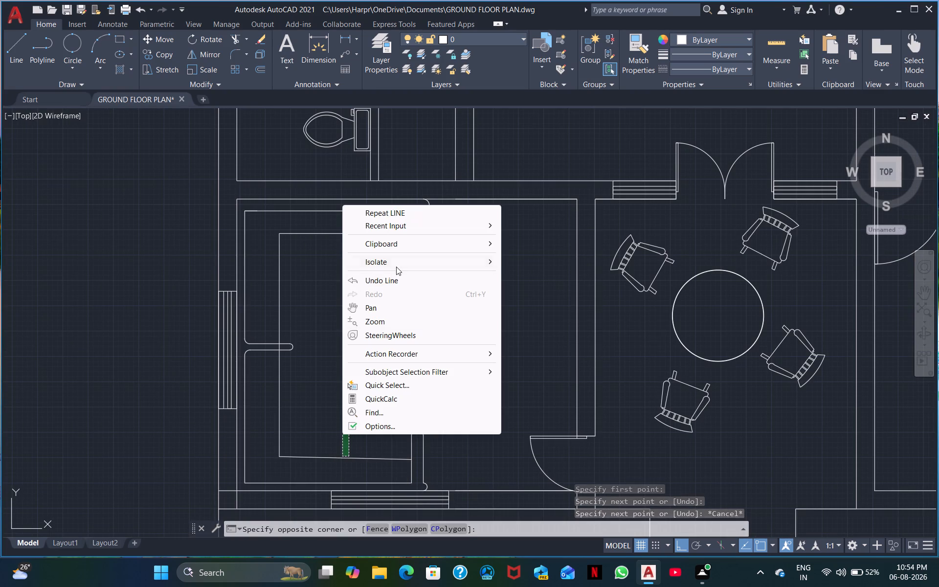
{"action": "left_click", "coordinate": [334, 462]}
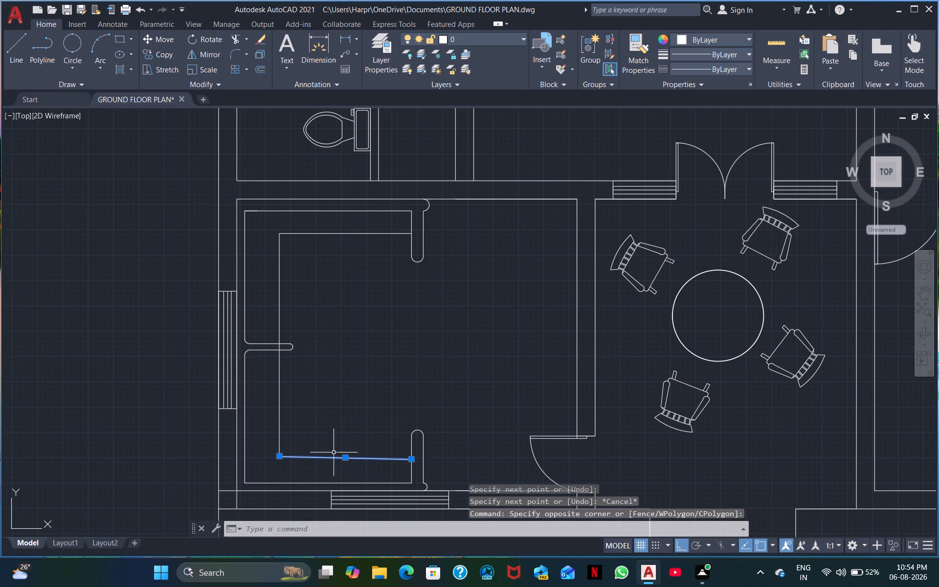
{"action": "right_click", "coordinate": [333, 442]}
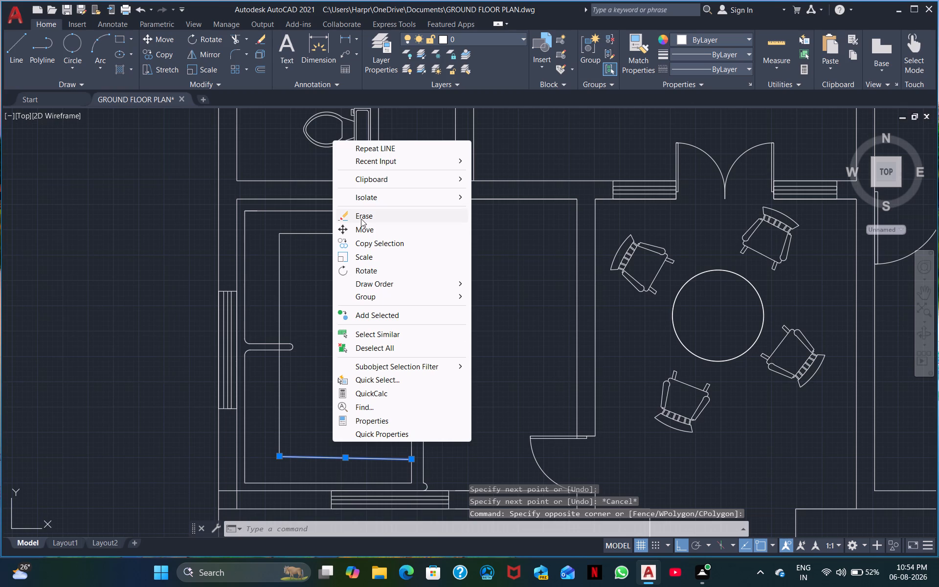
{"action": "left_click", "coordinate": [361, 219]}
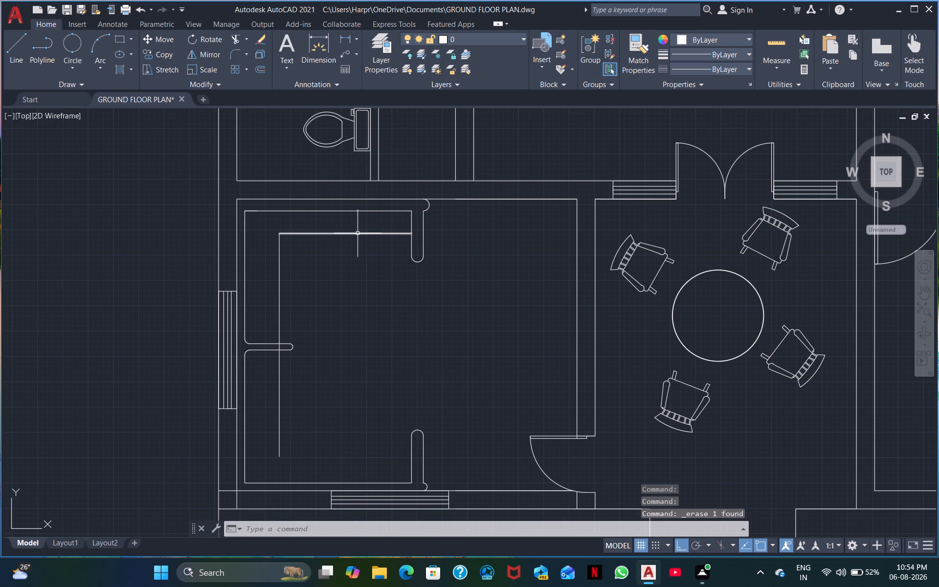
Copy the inner outline's north line straight south to the inner west line's south end, closing the outline at the south strip.
{"action": "left_click", "coordinate": [358, 233]}
{"action": "right_click", "coordinate": [358, 233]}
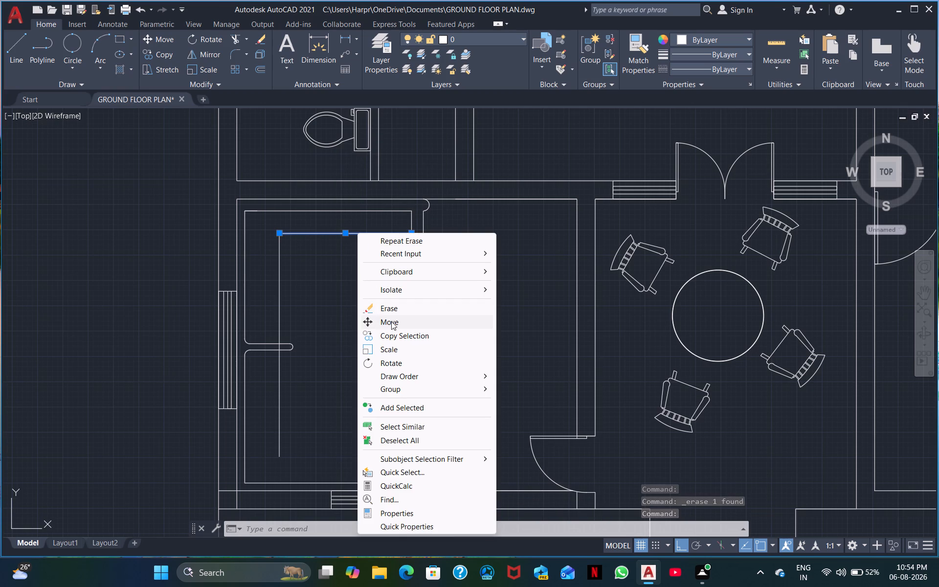
{"action": "left_click", "coordinate": [391, 335]}
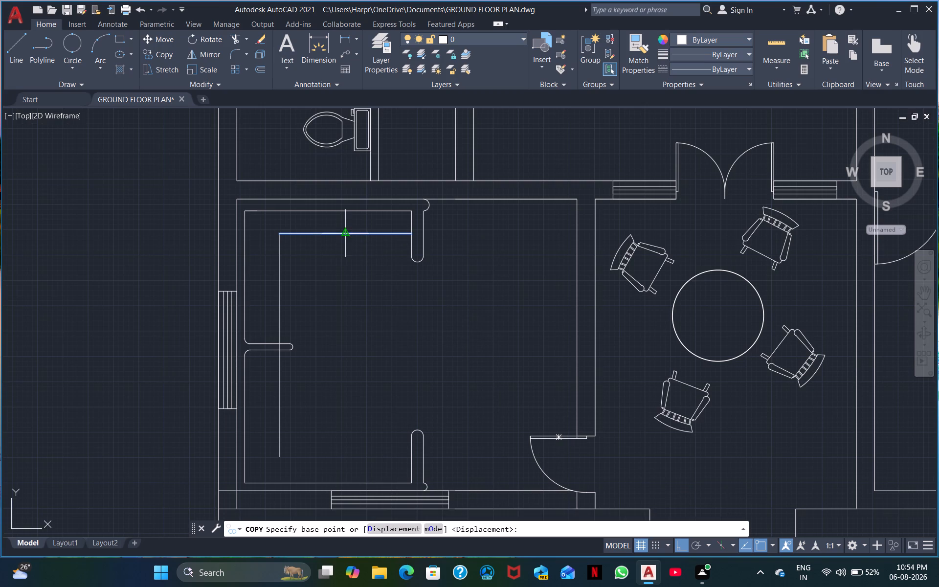
{"action": "left_click", "coordinate": [342, 235]}
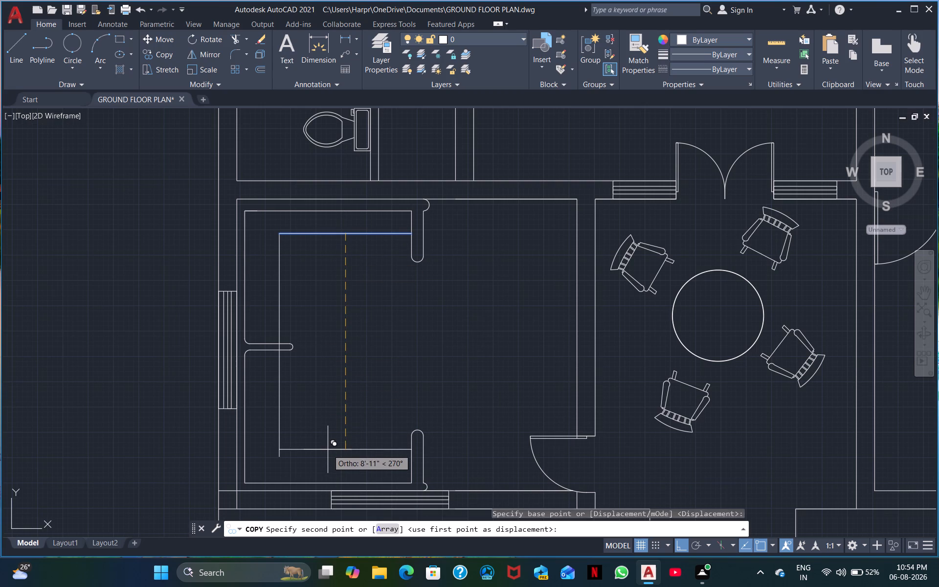
{"action": "left_click", "coordinate": [328, 456]}
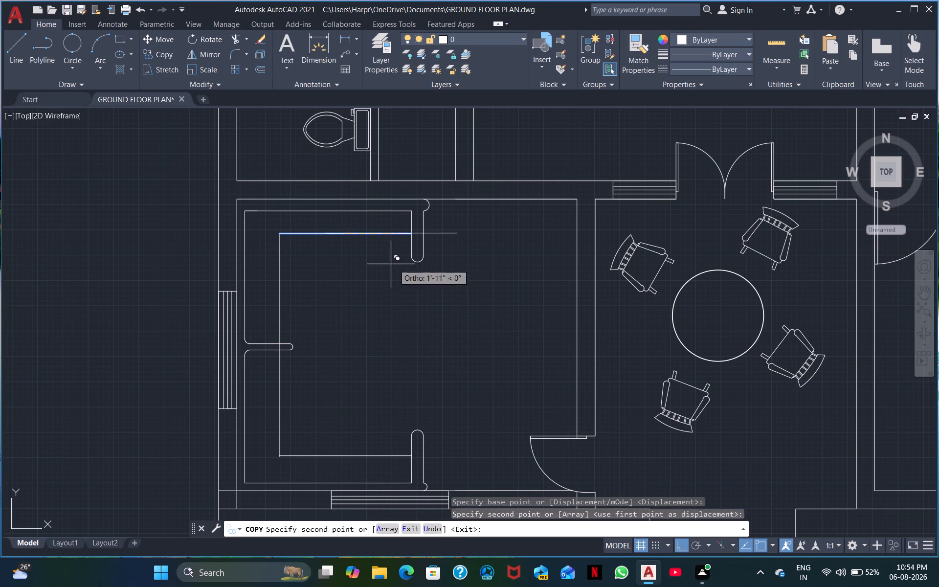
{"action": "right_click", "coordinate": [449, 325]}
{"action": "left_click", "coordinate": [495, 348]}
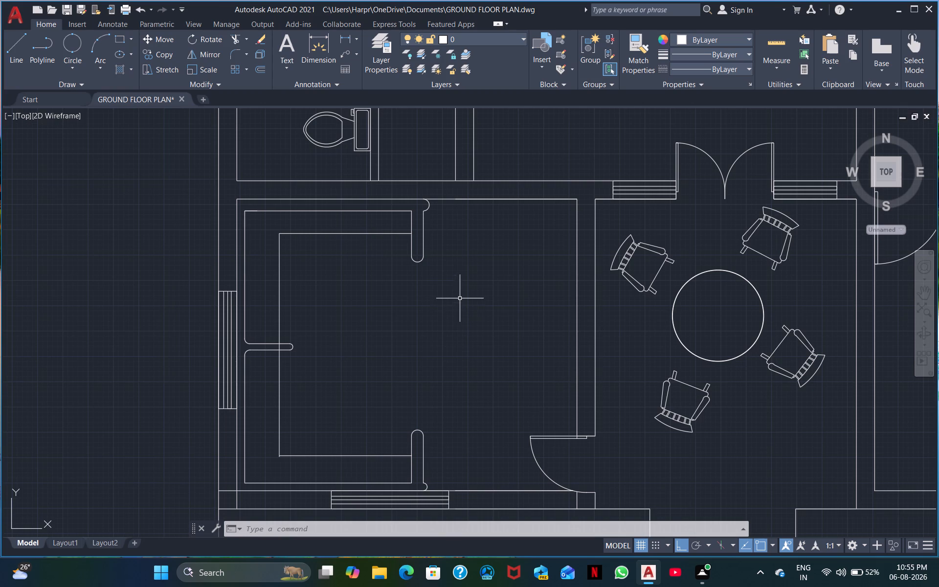
Trim the inner west line's short segment between the two edges of the middle rounded strip.
{"action": "middle_click_drag", "start_coordinate": [382, 340], "coordinate": [340, 364]}
{"action": "middle_click_drag", "start_coordinate": [326, 339], "coordinate": [328, 342]}
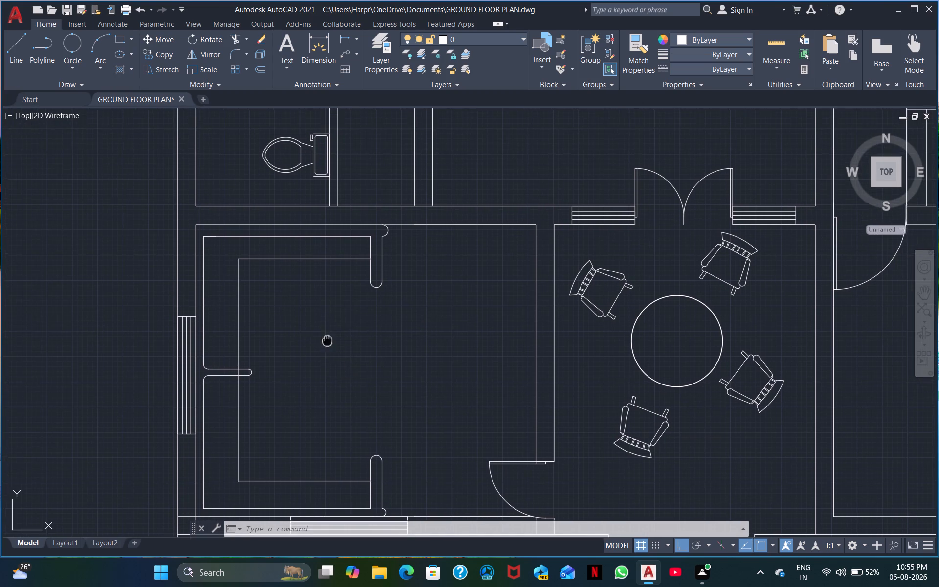
{"action": "middle_click_drag", "start_coordinate": [328, 342], "coordinate": [373, 356]}
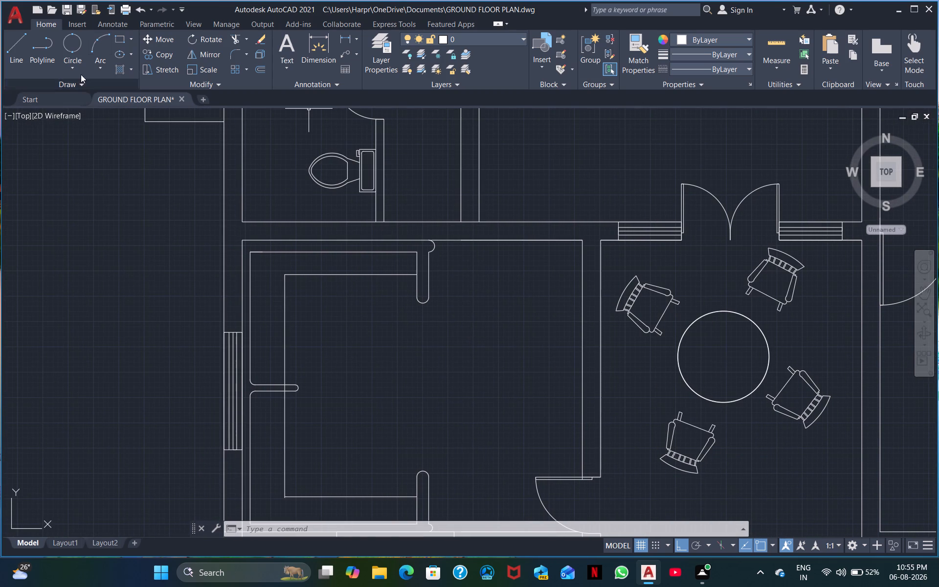
{"action": "left_click", "coordinate": [234, 40]}
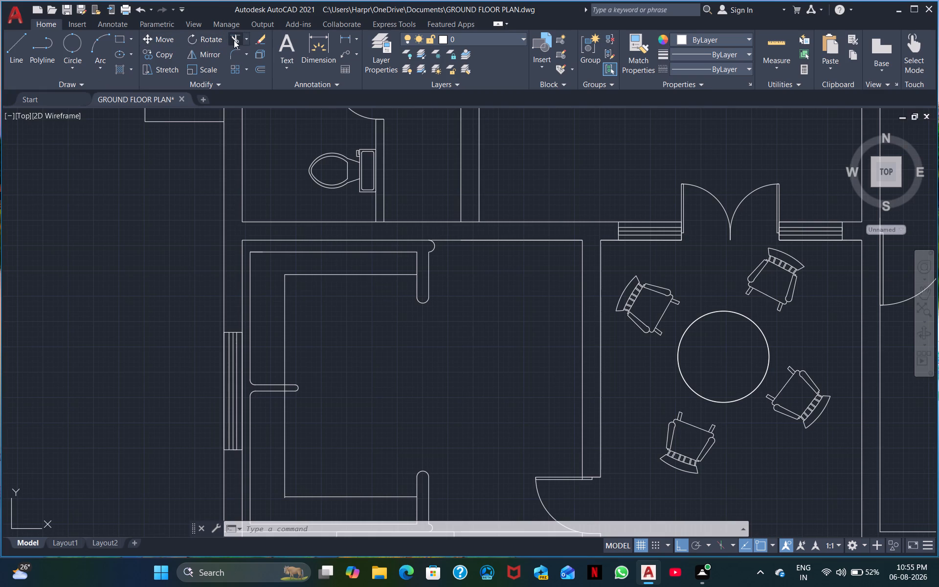
{"action": "middle_click_drag", "start_coordinate": [342, 329], "coordinate": [335, 281]}
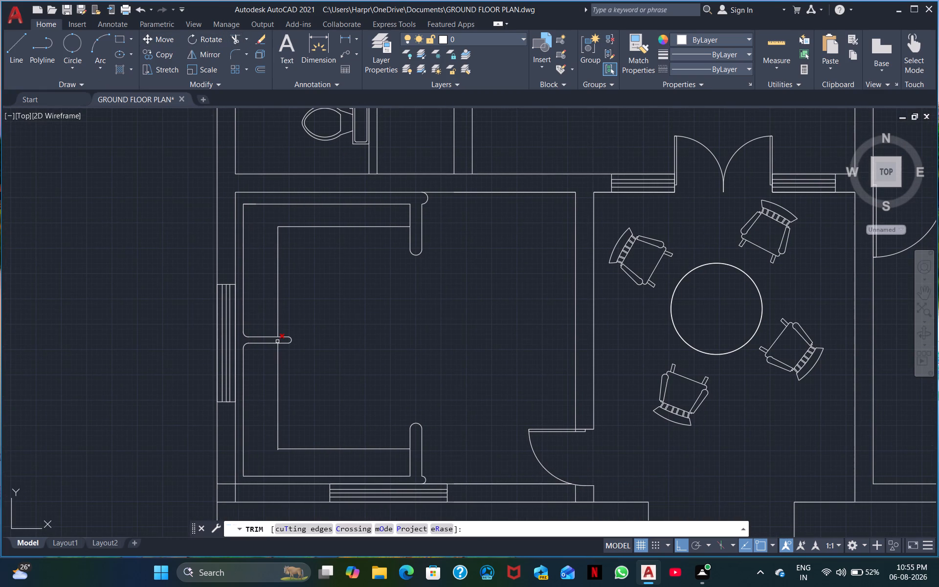
{"action": "left_click", "coordinate": [277, 341]}
Draw a two-point circle in the inner outline's northwest corner, touching the inner north and west lines.
{"action": "middle_click_drag", "start_coordinate": [346, 297], "coordinate": [340, 310]}
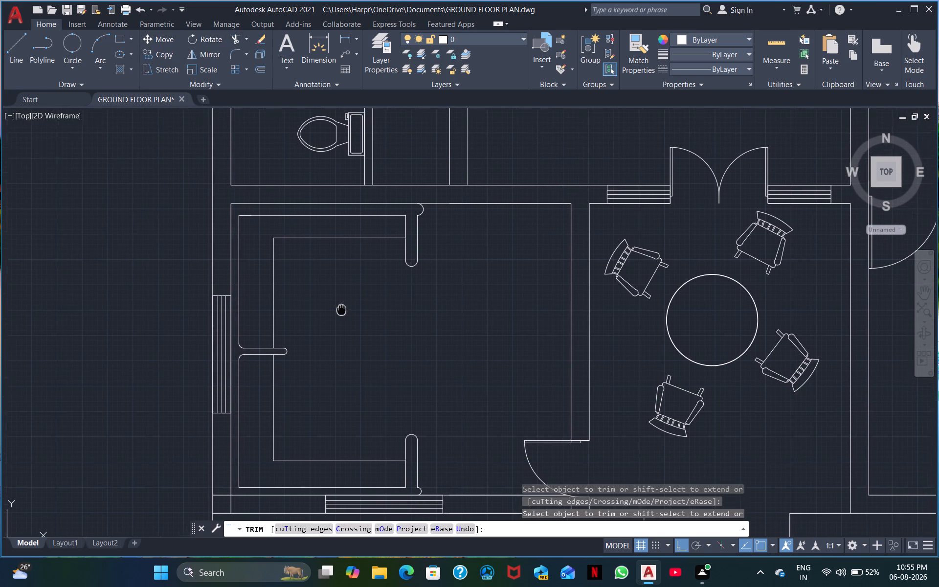
{"action": "middle_click_drag", "start_coordinate": [340, 310], "coordinate": [338, 313]}
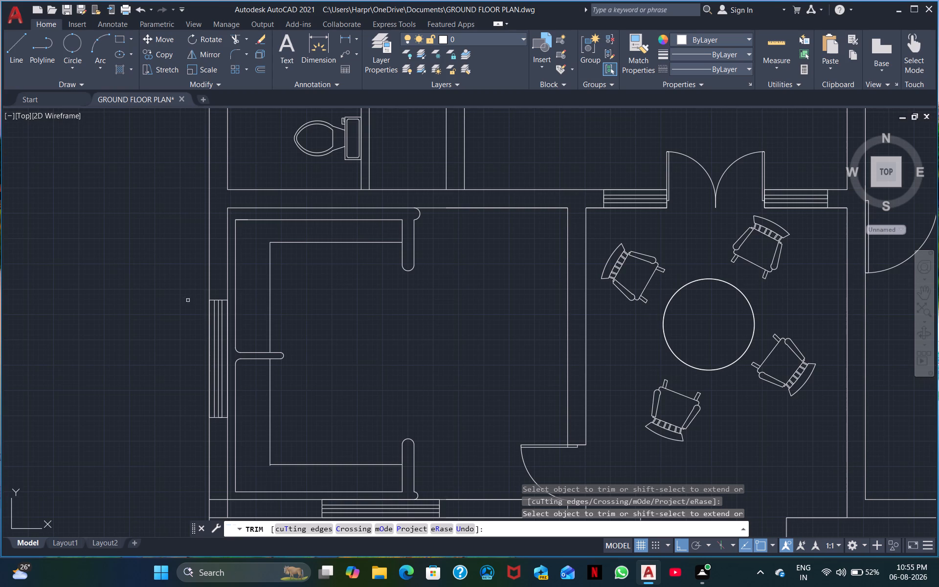
{"action": "scroll", "coordinate": [338, 375], "scroll_direction": "up", "scroll_amount": 1}
{"action": "middle_click_drag", "start_coordinate": [338, 375], "coordinate": [337, 381]}
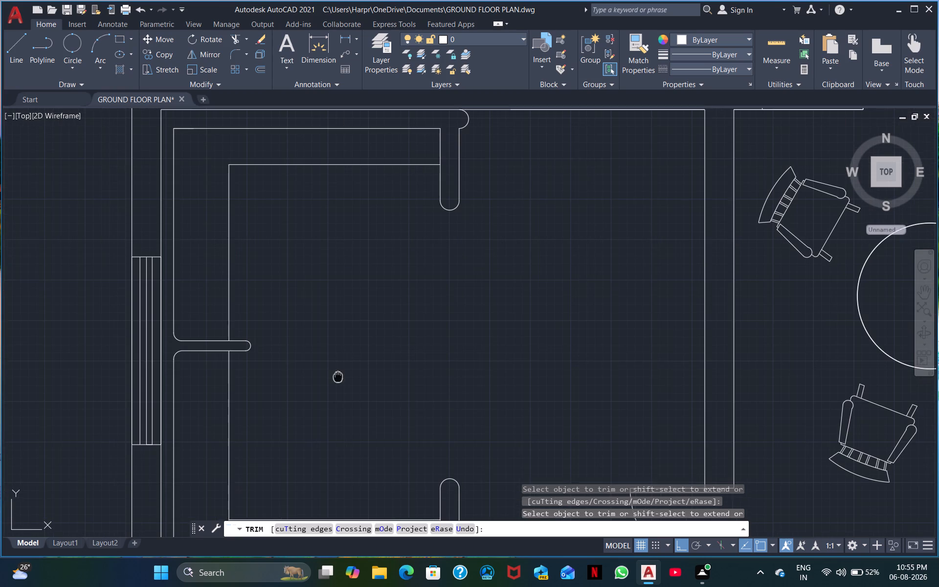
{"action": "middle_click_drag", "start_coordinate": [337, 381], "coordinate": [337, 382]}
{"action": "middle_click", "coordinate": [335, 376]}
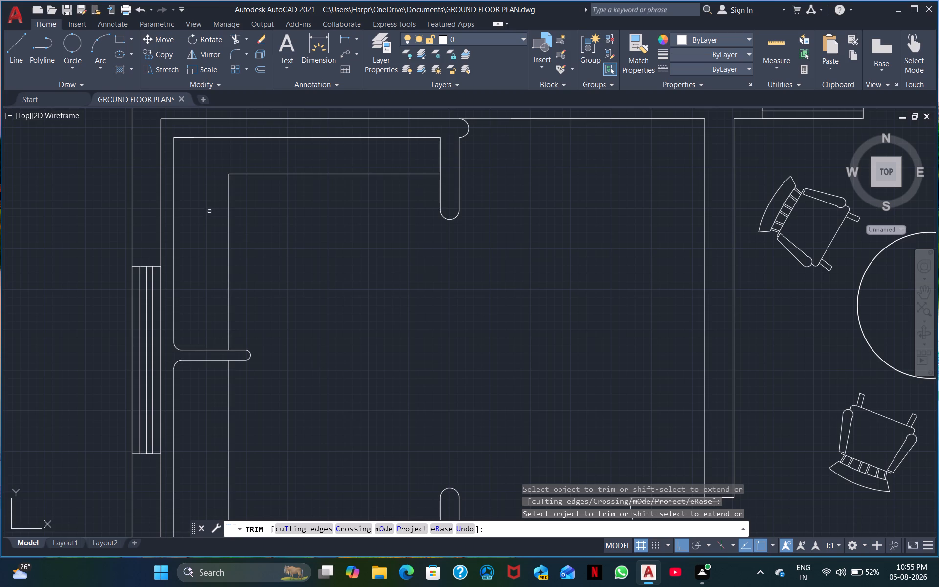
{"action": "left_click", "coordinate": [72, 55]}
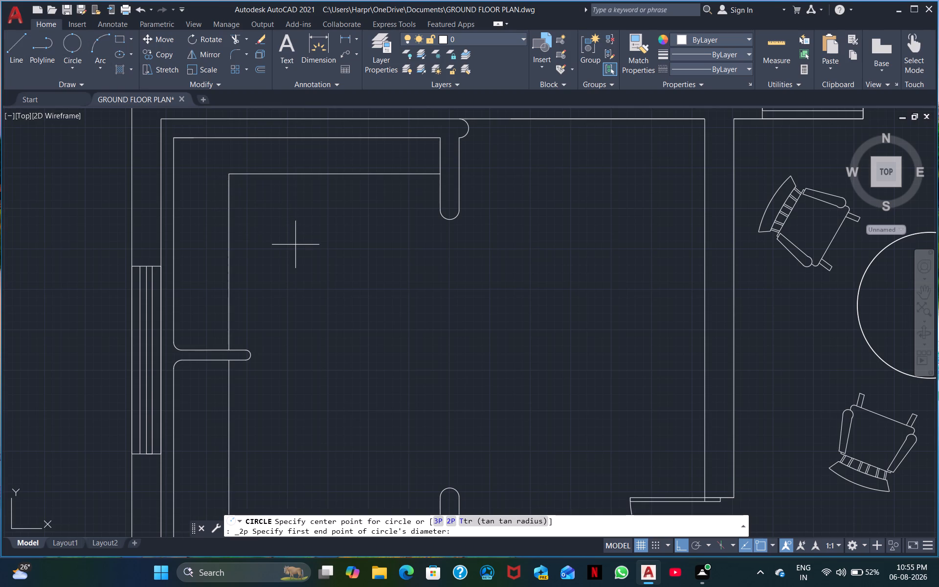
{"action": "left_click", "coordinate": [269, 175]}
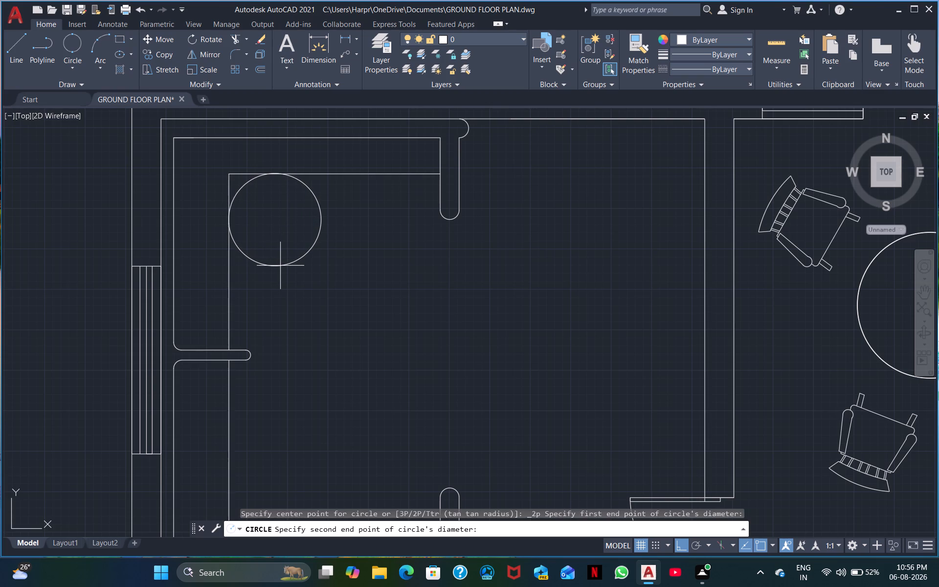
{"action": "left_click", "coordinate": [280, 265]}
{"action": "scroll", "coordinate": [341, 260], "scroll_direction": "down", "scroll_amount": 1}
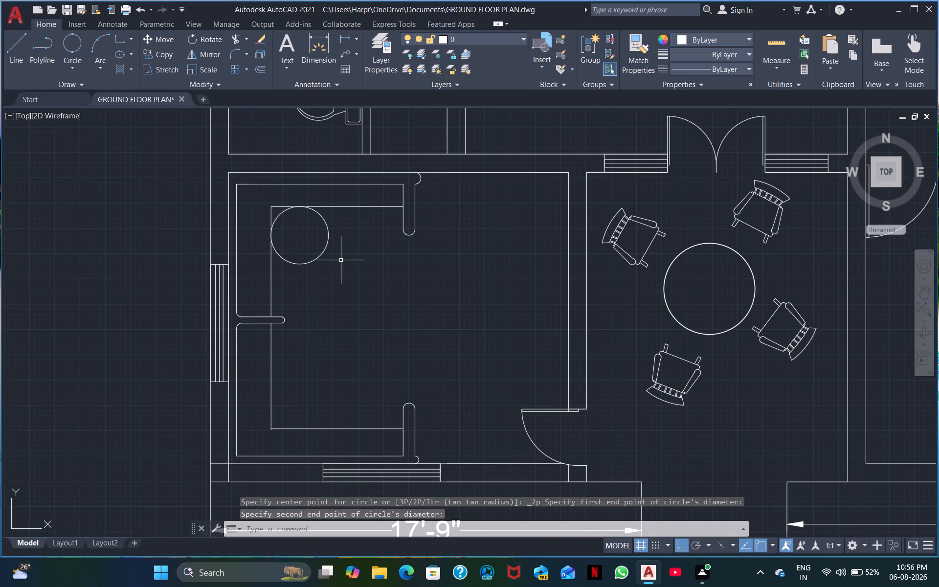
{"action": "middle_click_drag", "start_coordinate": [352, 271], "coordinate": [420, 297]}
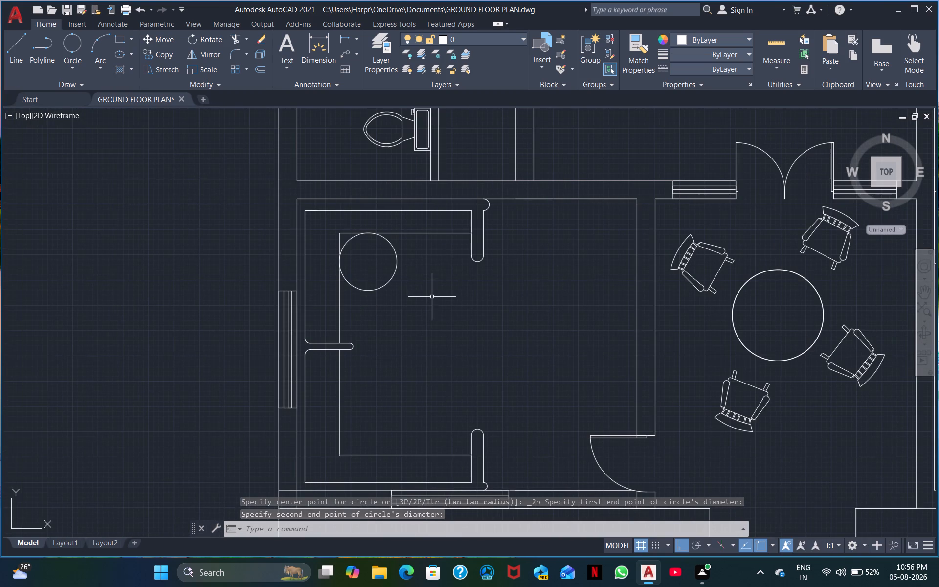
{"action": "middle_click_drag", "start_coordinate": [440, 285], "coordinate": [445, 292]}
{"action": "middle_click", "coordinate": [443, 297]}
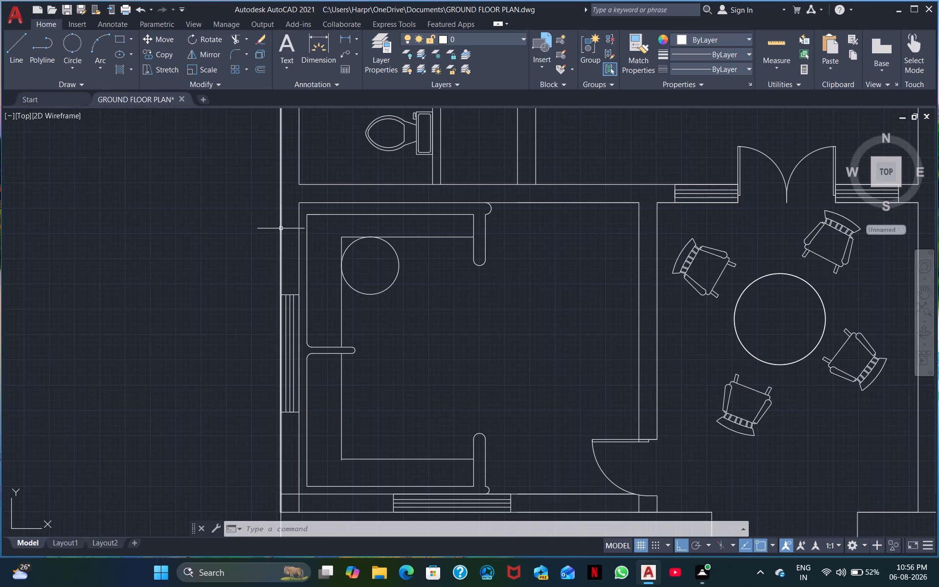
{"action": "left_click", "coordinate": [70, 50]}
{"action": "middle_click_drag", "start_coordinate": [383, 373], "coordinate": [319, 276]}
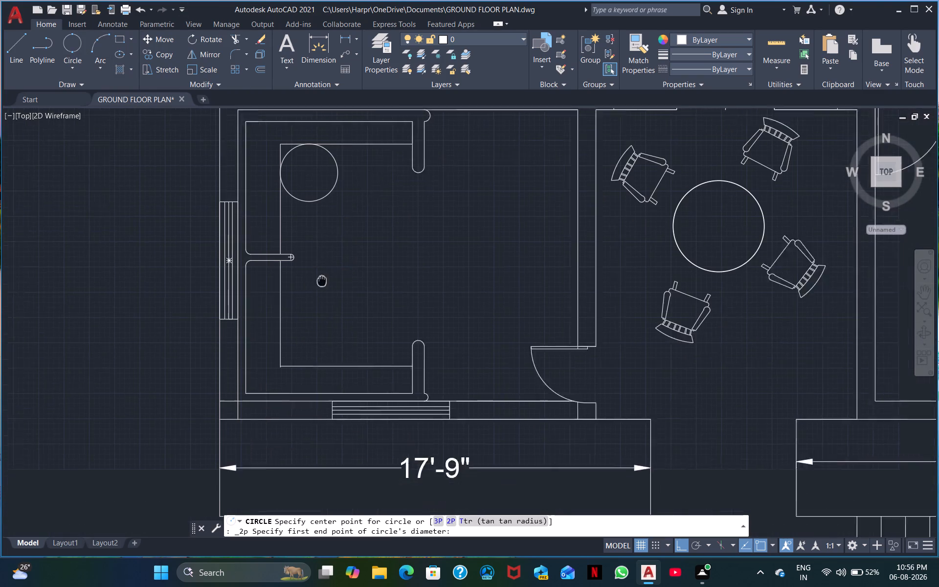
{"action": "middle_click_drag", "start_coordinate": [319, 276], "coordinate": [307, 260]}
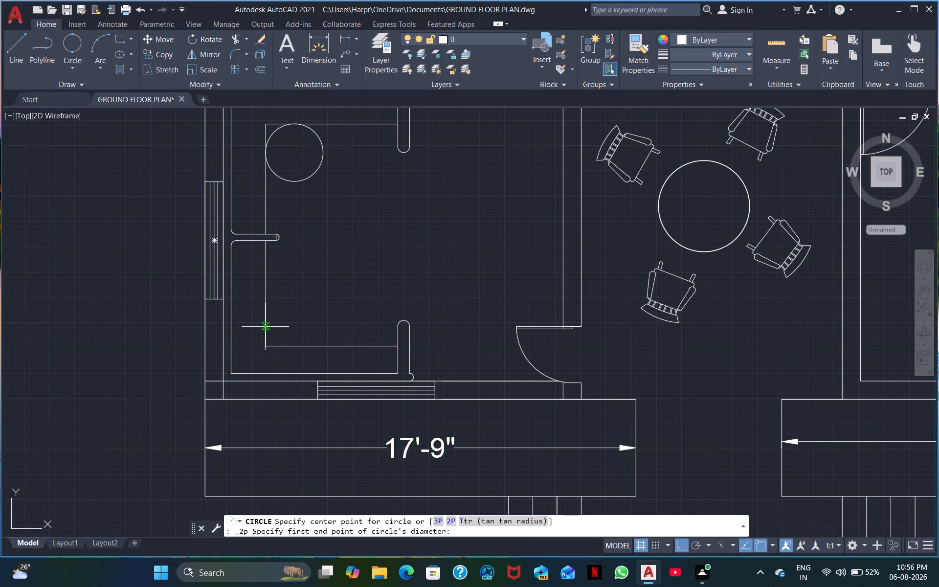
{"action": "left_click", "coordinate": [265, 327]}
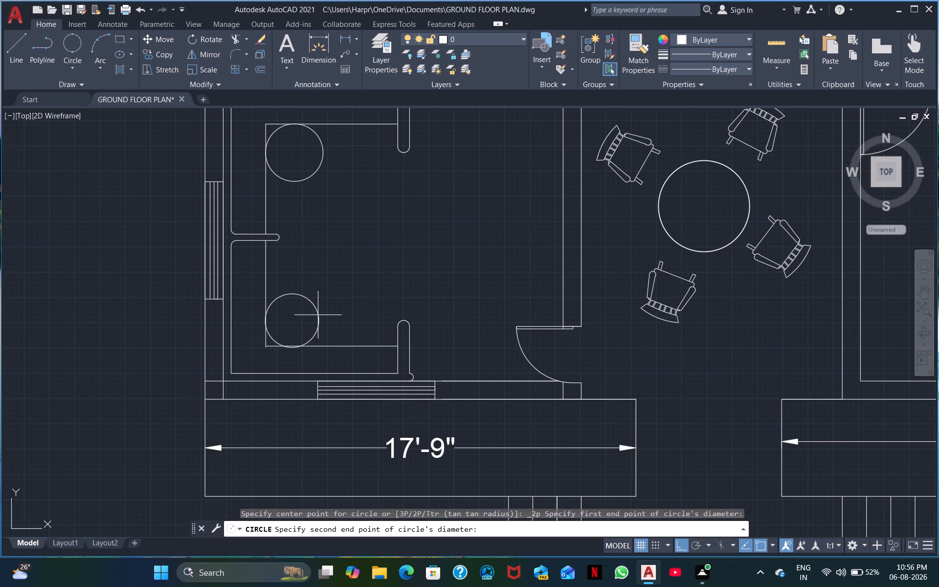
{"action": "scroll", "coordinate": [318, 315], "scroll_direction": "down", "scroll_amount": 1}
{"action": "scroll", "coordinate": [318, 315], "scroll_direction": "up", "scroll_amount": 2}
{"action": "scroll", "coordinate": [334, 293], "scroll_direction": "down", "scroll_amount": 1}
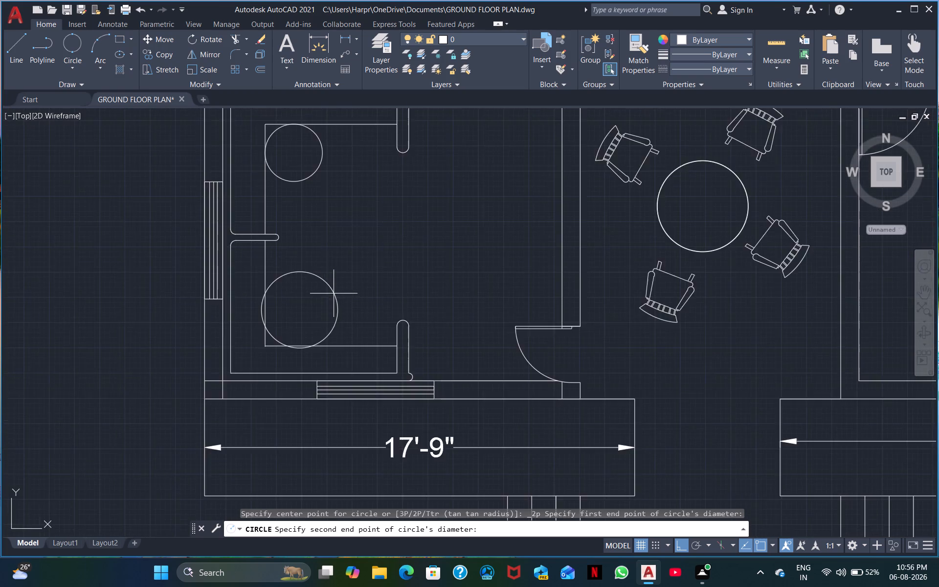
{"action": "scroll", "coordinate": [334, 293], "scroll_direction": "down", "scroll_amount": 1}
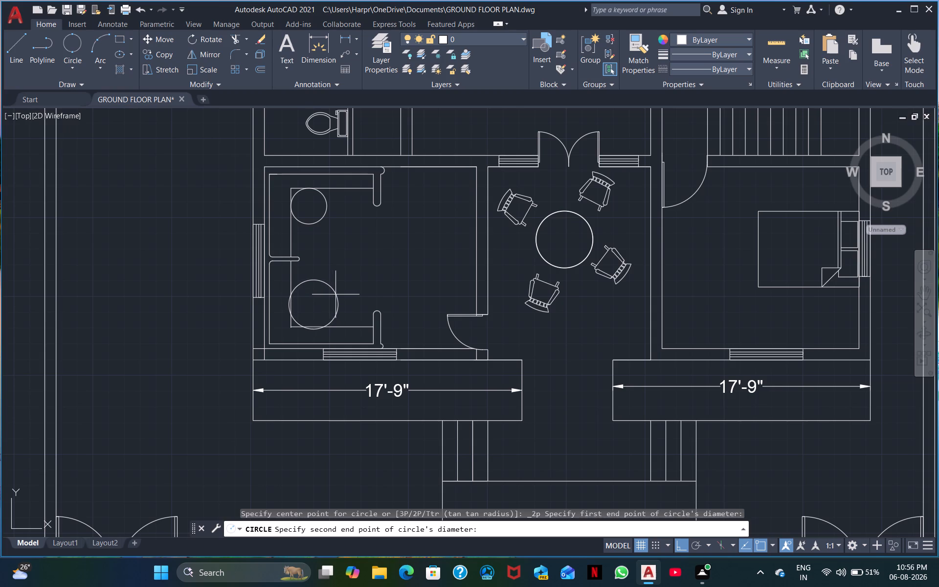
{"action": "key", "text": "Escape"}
Trim the corner circle and the square corner ends of the inner lines, leaving a rounded northwest corner.
{"action": "middle_click_drag", "start_coordinate": [329, 286], "coordinate": [378, 349]}
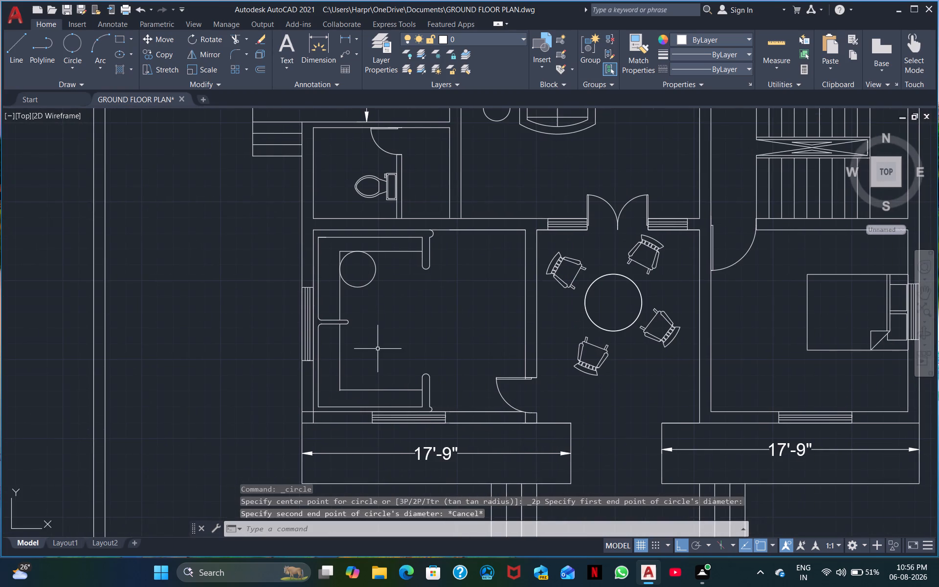
{"action": "middle_click_drag", "start_coordinate": [380, 340], "coordinate": [396, 387]}
{"action": "middle_click_drag", "start_coordinate": [397, 383], "coordinate": [407, 430]}
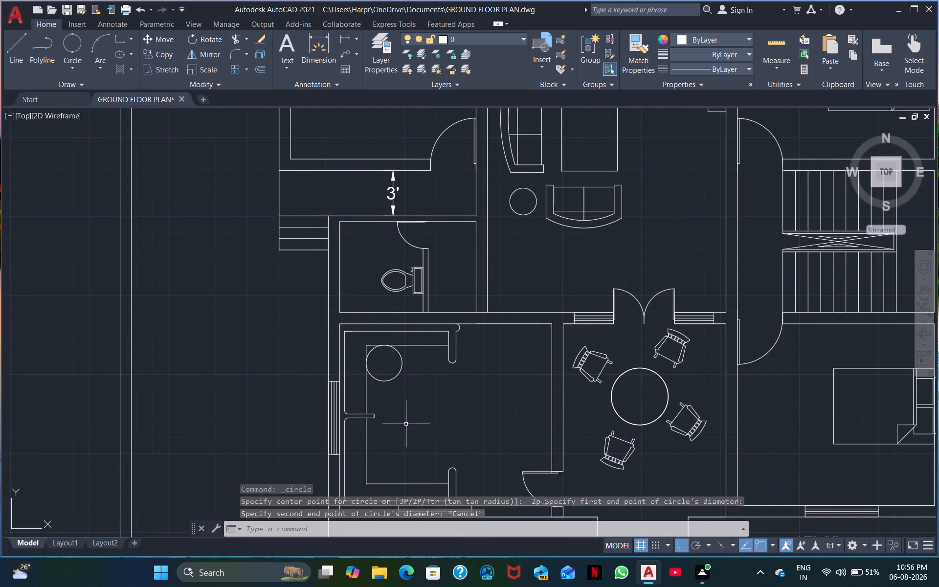
{"action": "middle_click_drag", "start_coordinate": [392, 411], "coordinate": [415, 452]}
{"action": "middle_click_drag", "start_coordinate": [410, 446], "coordinate": [402, 424]}
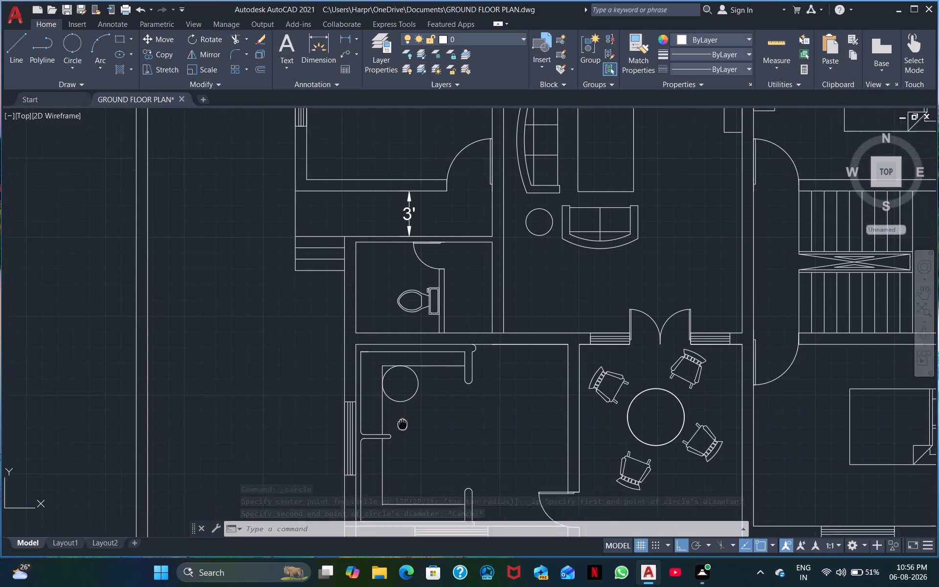
{"action": "middle_click_drag", "start_coordinate": [402, 424], "coordinate": [392, 406]}
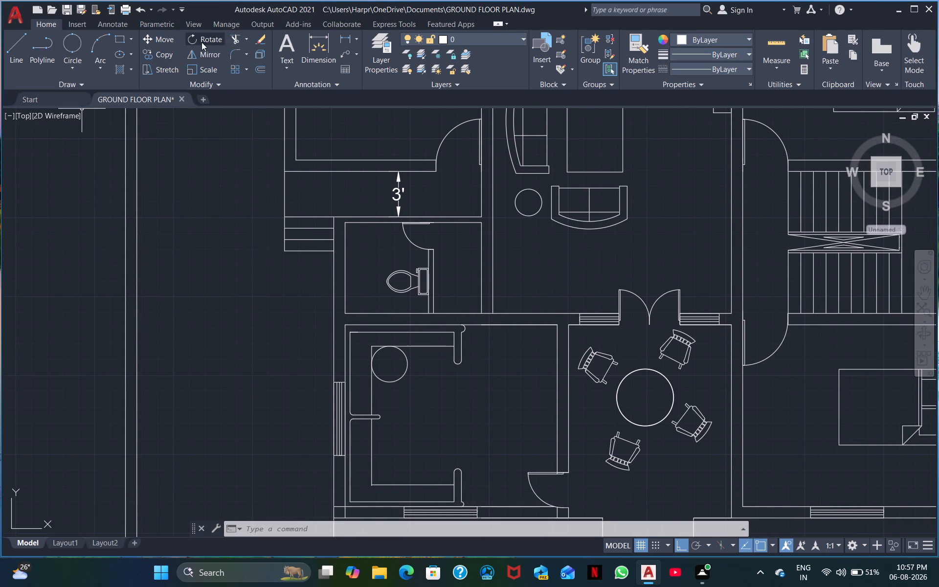
{"action": "left_click", "coordinate": [234, 38]}
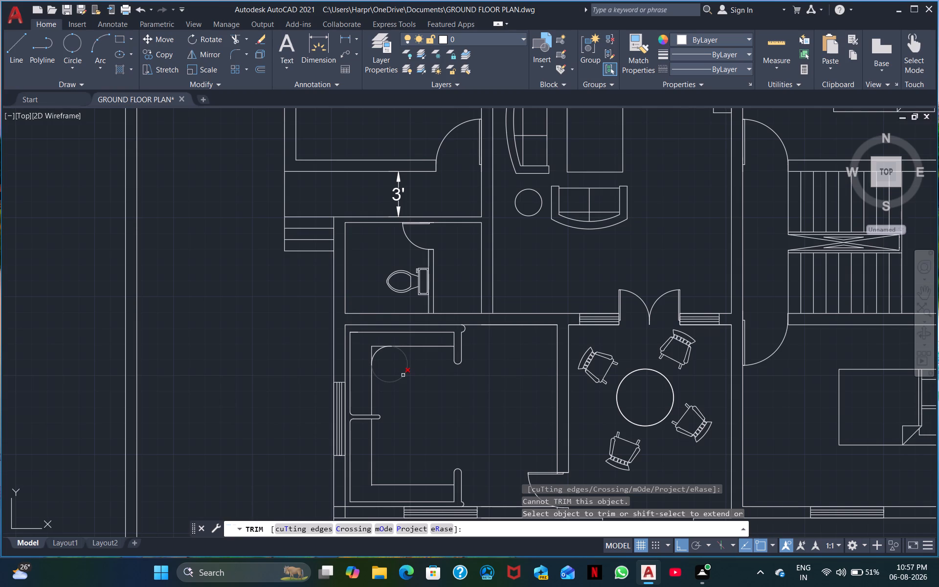
{"action": "left_click", "coordinate": [404, 375]}
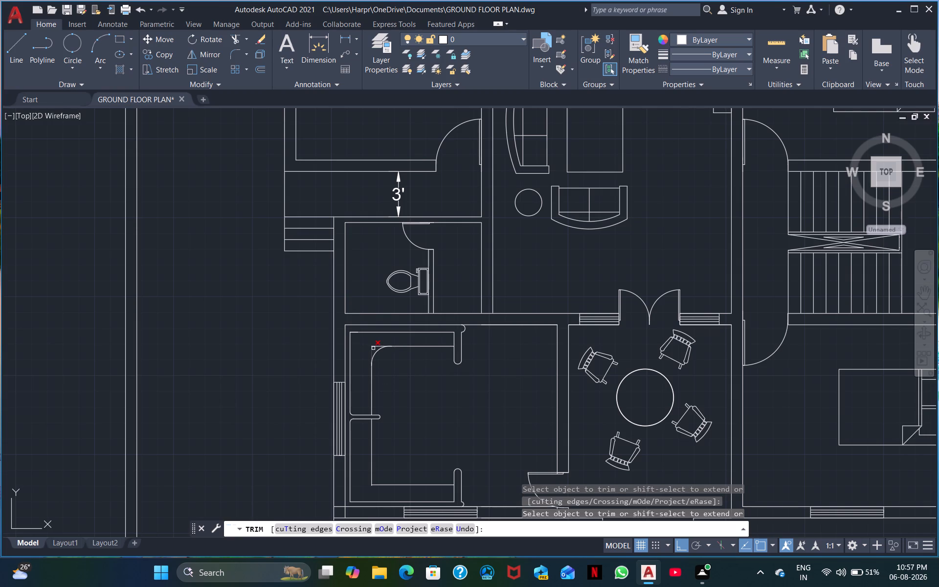
{"action": "left_click_drag", "start_coordinate": [376, 346], "coordinate": [366, 354]}
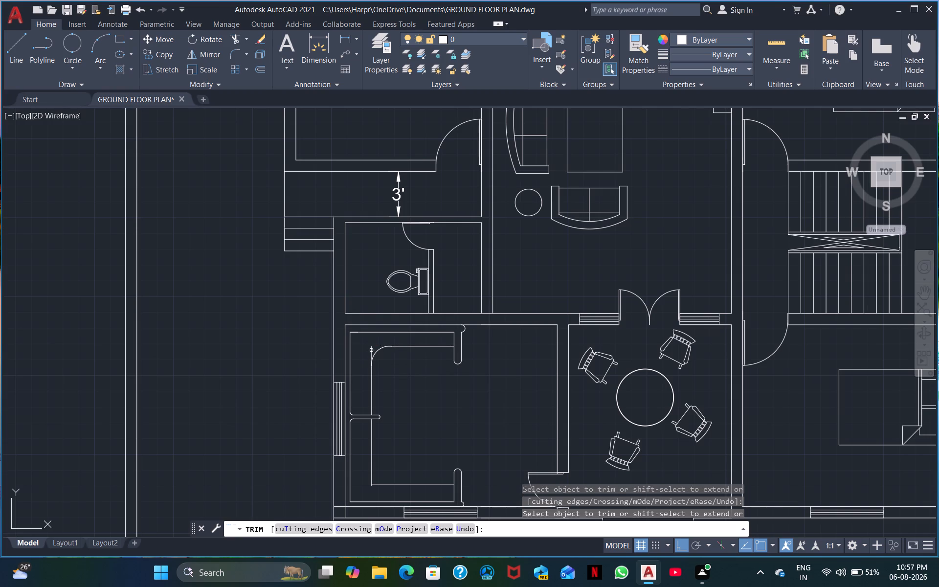
{"action": "left_click", "coordinate": [373, 349]}
Trim the leftover bits of the inner north and west lines that overlap the ends of the northwest corner arc.
{"action": "scroll", "coordinate": [385, 383], "scroll_direction": "up", "scroll_amount": 4}
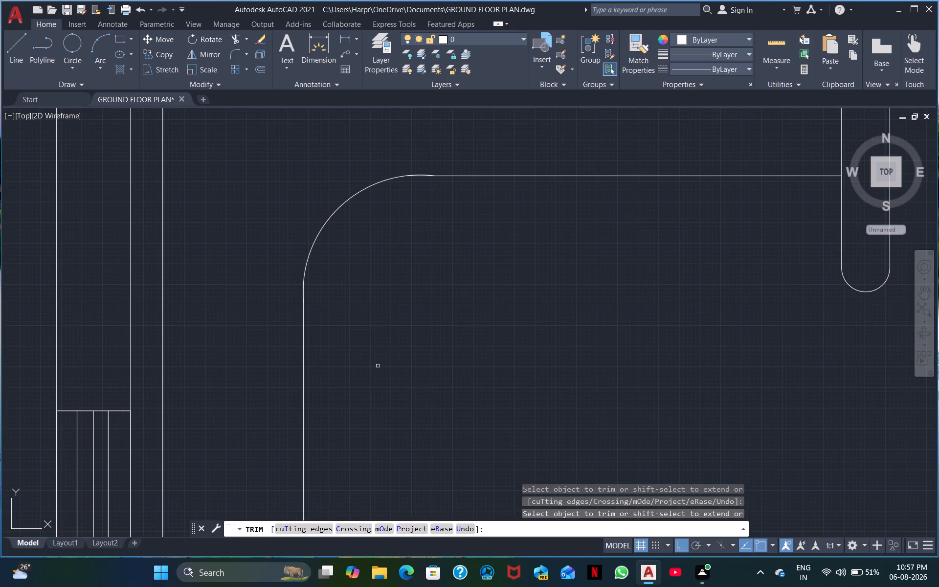
{"action": "scroll", "coordinate": [370, 286], "scroll_direction": "up", "scroll_amount": 2}
{"action": "middle_click_drag", "start_coordinate": [370, 279], "coordinate": [268, 475]}
{"action": "middle_click_drag", "start_coordinate": [360, 333], "coordinate": [334, 427]}
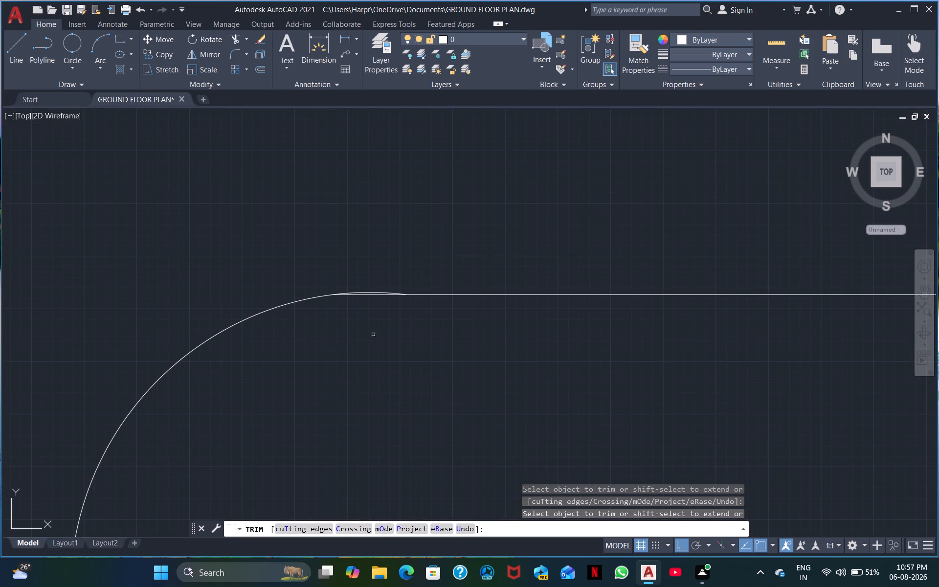
{"action": "left_click", "coordinate": [363, 295]}
{"action": "middle_click_drag", "start_coordinate": [294, 395], "coordinate": [489, 279]}
{"action": "middle_click_drag", "start_coordinate": [364, 399], "coordinate": [387, 324]}
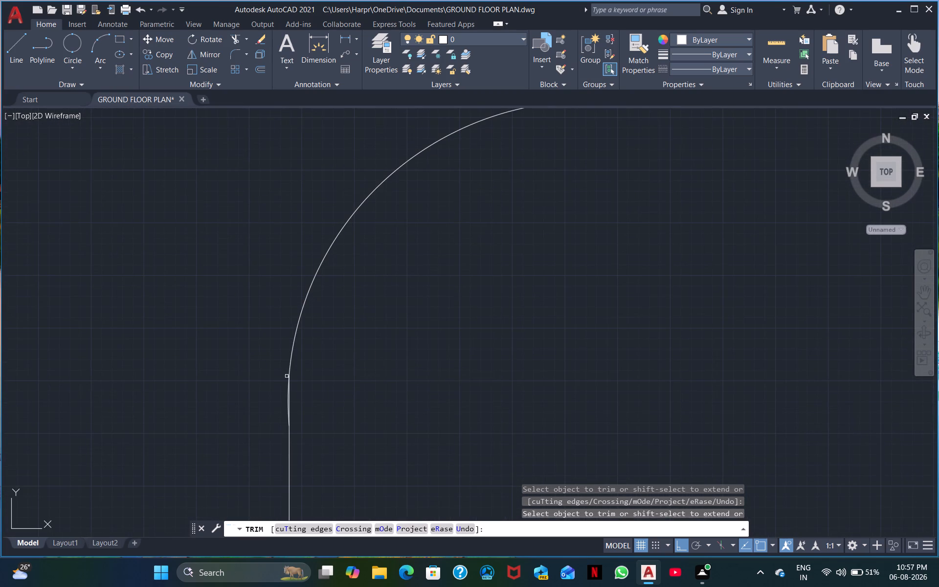
{"action": "scroll", "coordinate": [257, 399], "scroll_direction": "up", "scroll_amount": 3}
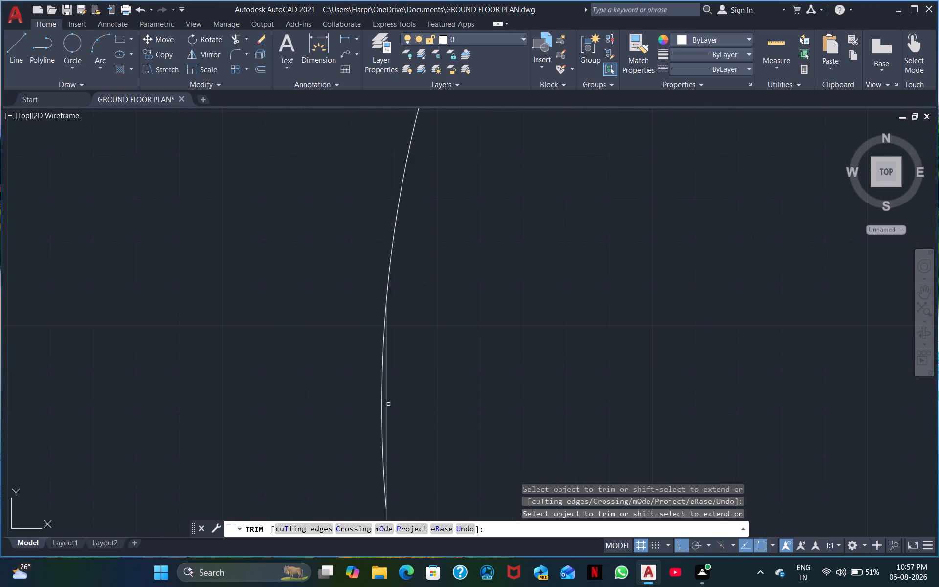
{"action": "left_click", "coordinate": [386, 406]}
{"action": "scroll", "coordinate": [440, 395], "scroll_direction": "down", "scroll_amount": 4}
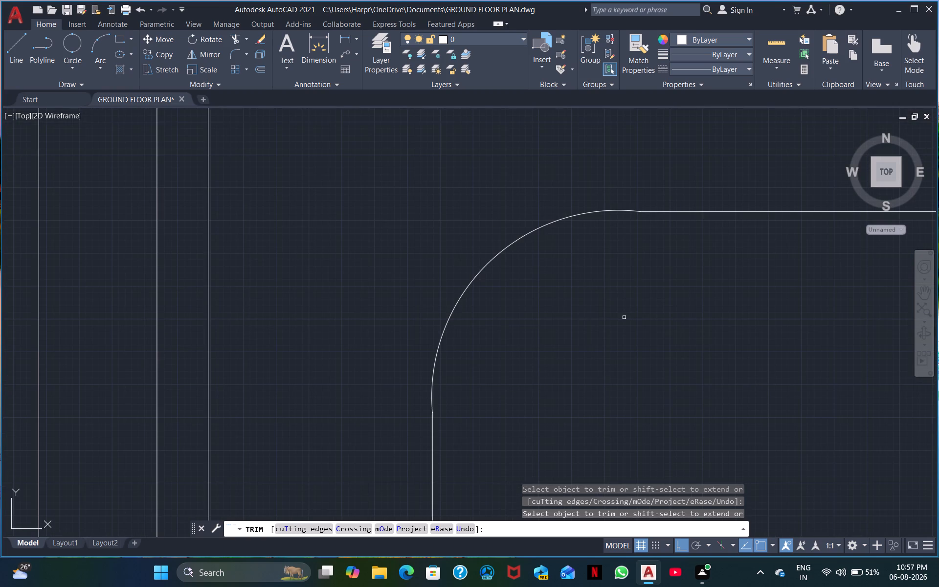
{"action": "key", "text": "Escape"}
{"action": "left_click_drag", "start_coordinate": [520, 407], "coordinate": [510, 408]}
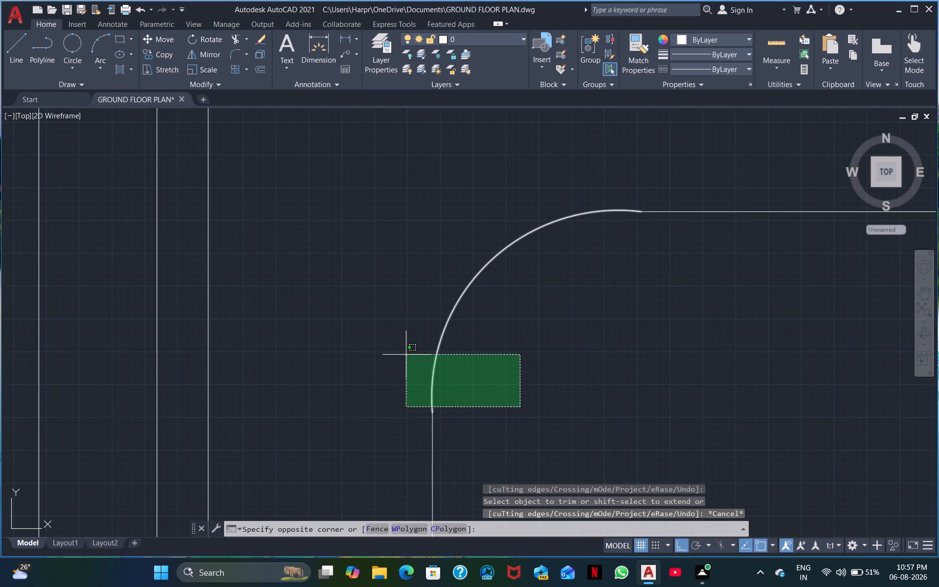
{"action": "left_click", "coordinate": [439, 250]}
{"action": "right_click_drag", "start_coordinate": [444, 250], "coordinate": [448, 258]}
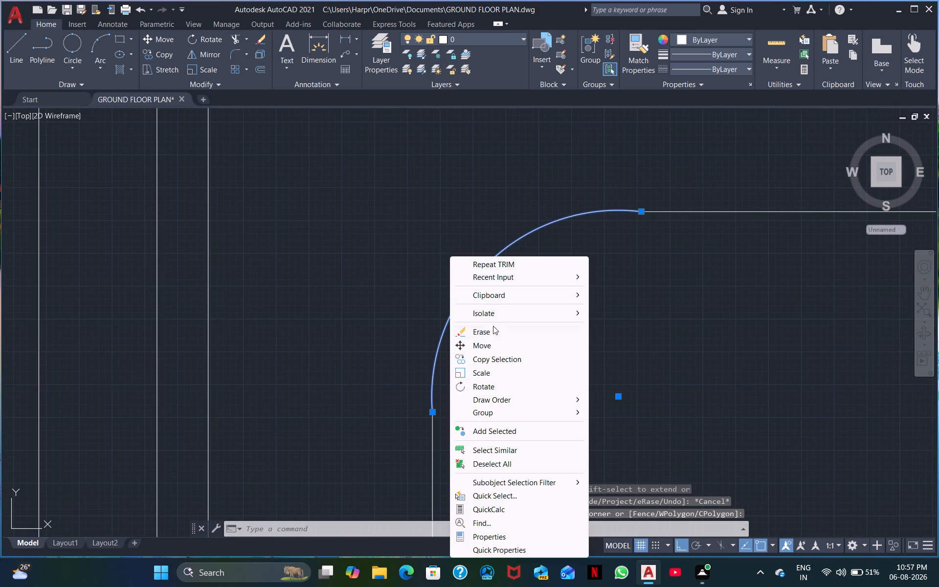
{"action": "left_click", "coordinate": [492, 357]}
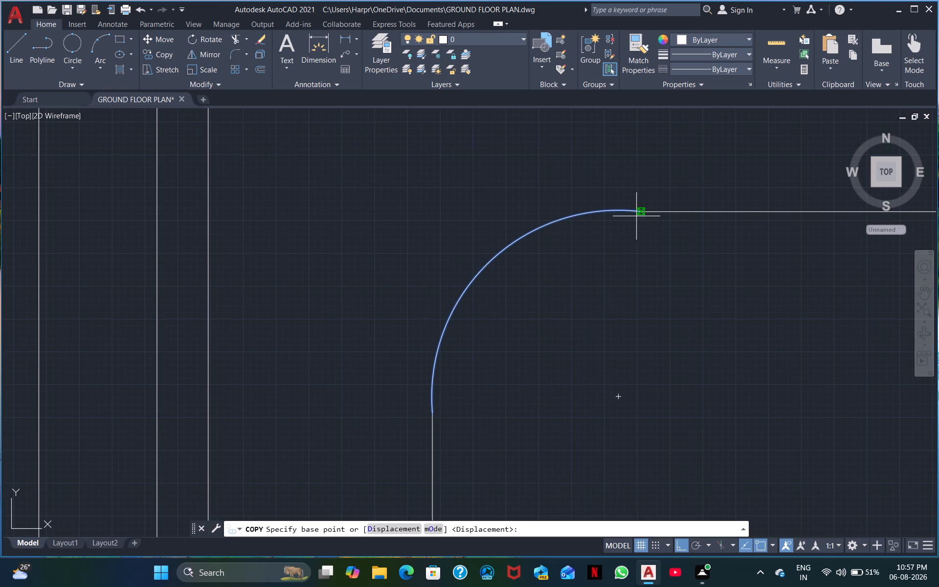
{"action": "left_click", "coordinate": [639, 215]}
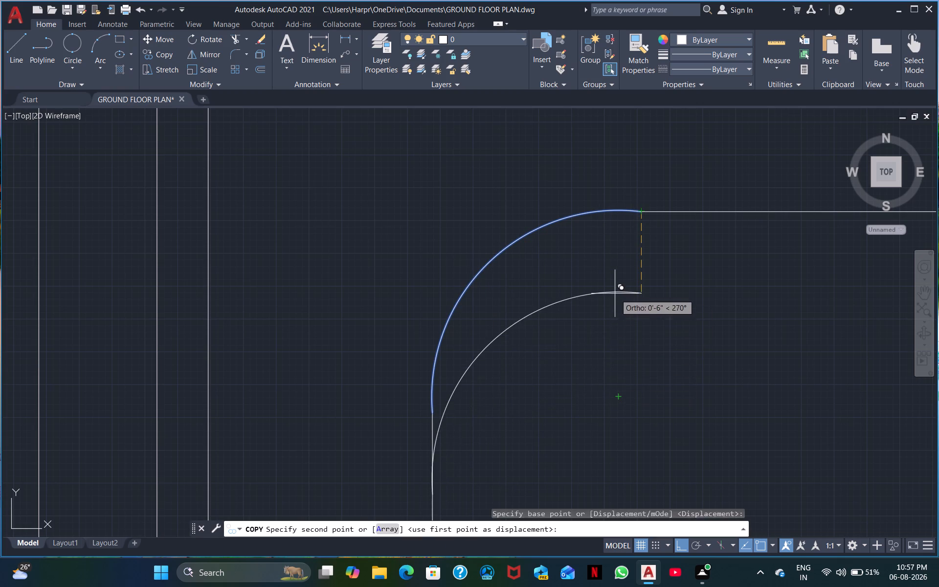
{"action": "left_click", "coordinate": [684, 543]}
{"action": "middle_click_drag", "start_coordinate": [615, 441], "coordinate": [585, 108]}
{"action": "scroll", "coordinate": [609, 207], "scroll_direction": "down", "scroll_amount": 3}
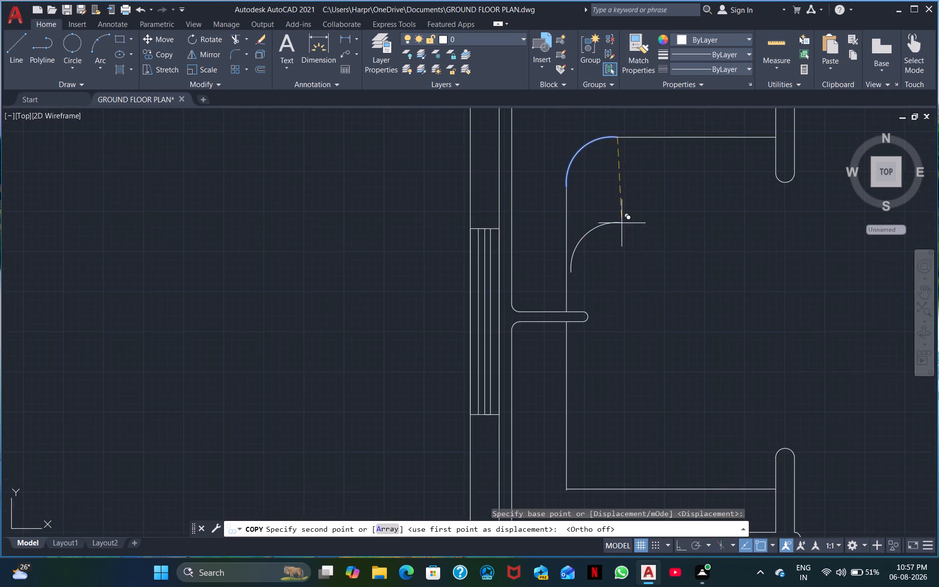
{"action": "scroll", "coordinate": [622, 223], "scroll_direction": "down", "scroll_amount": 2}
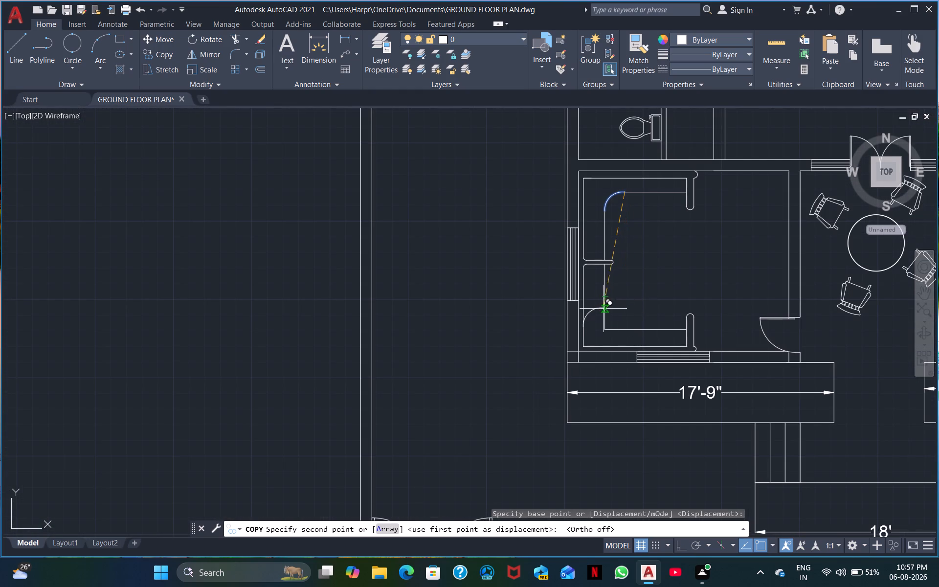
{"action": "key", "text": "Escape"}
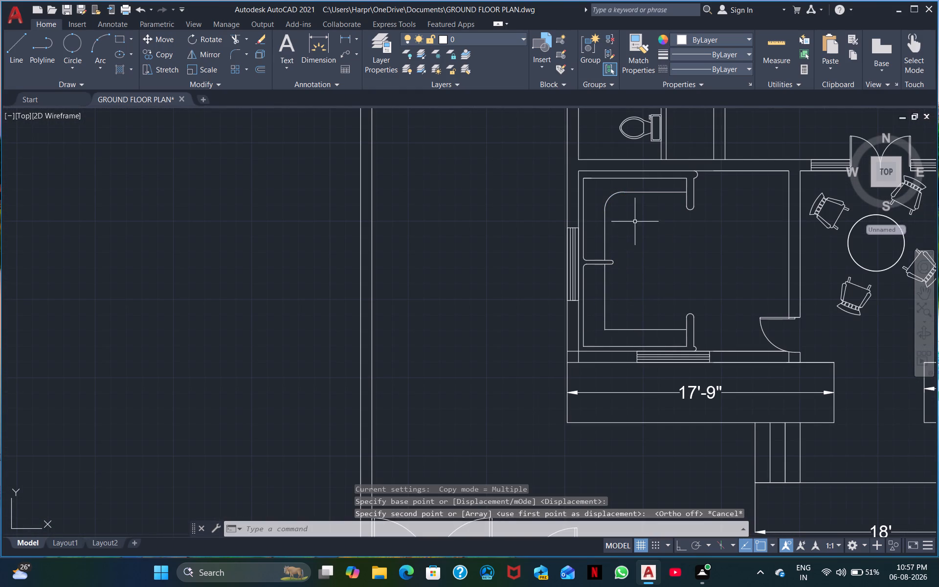
Draw a three-point, nearly full-circle arc in the inner outline's southwest corner, from the west line through the south line and back.
{"action": "middle_click_drag", "start_coordinate": [632, 287], "coordinate": [413, 299]}
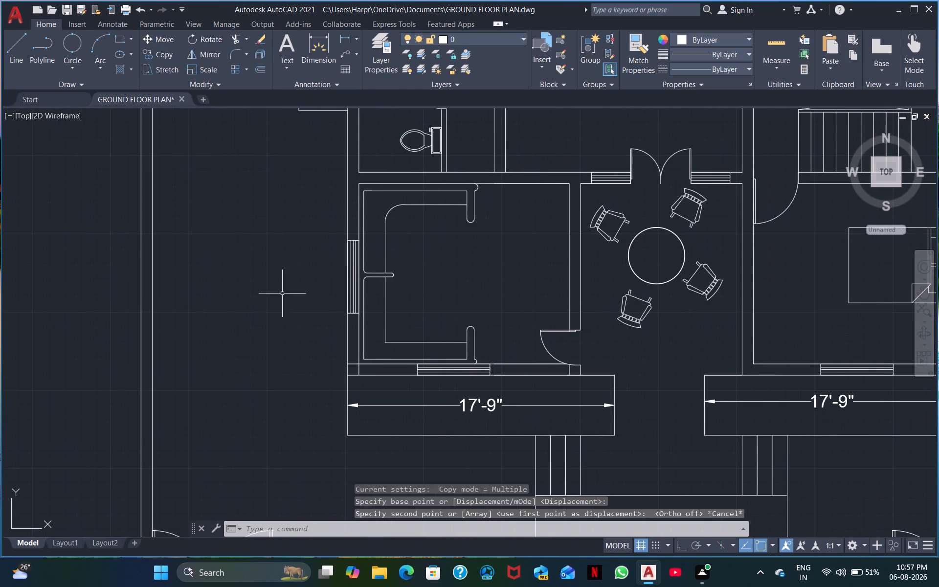
{"action": "left_click", "coordinate": [101, 54]}
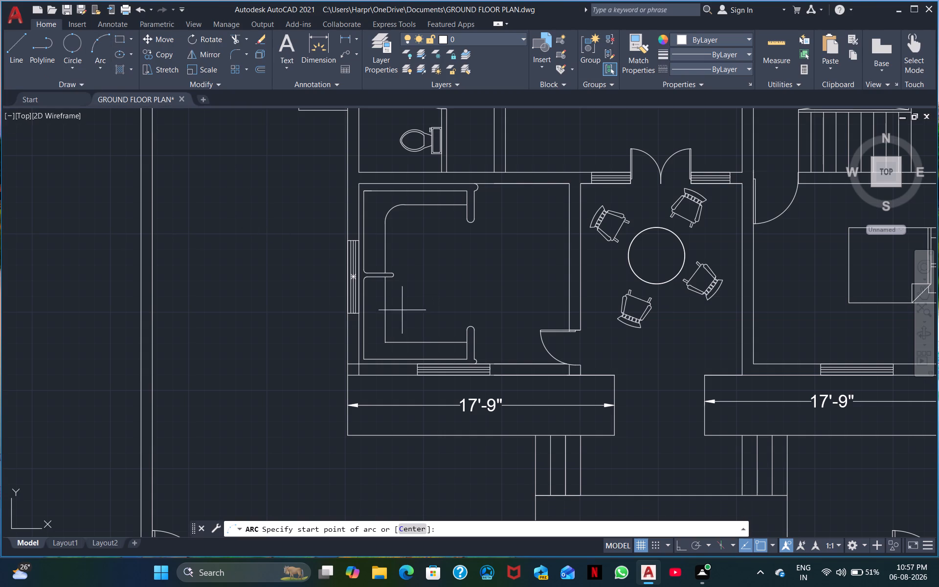
{"action": "left_click", "coordinate": [385, 321]}
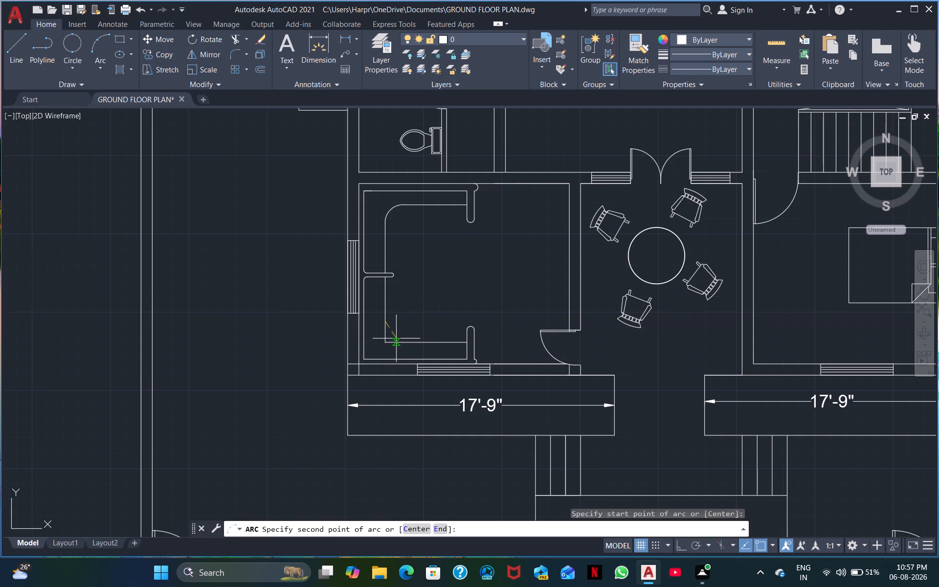
{"action": "left_click", "coordinate": [399, 343]}
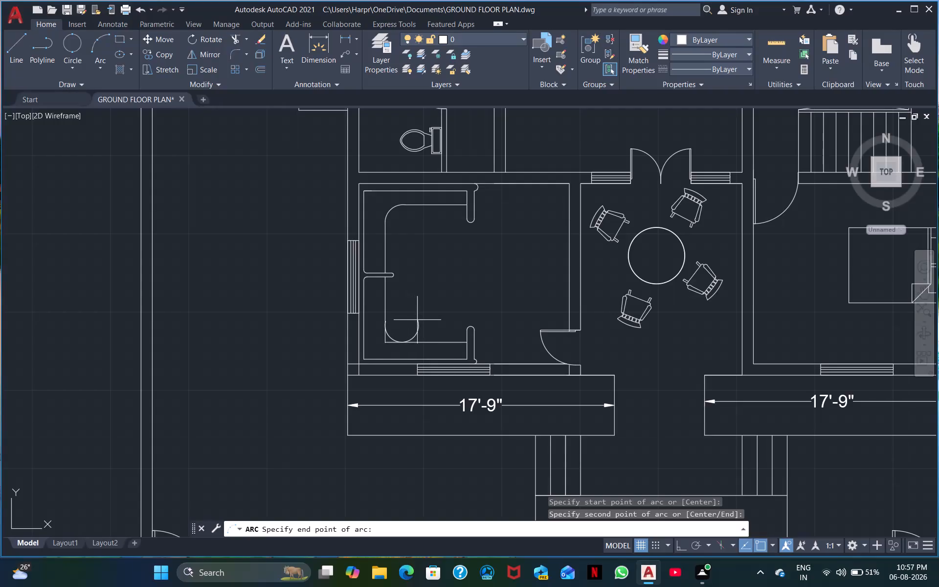
{"action": "scroll", "coordinate": [418, 309], "scroll_direction": "up", "scroll_amount": 3}
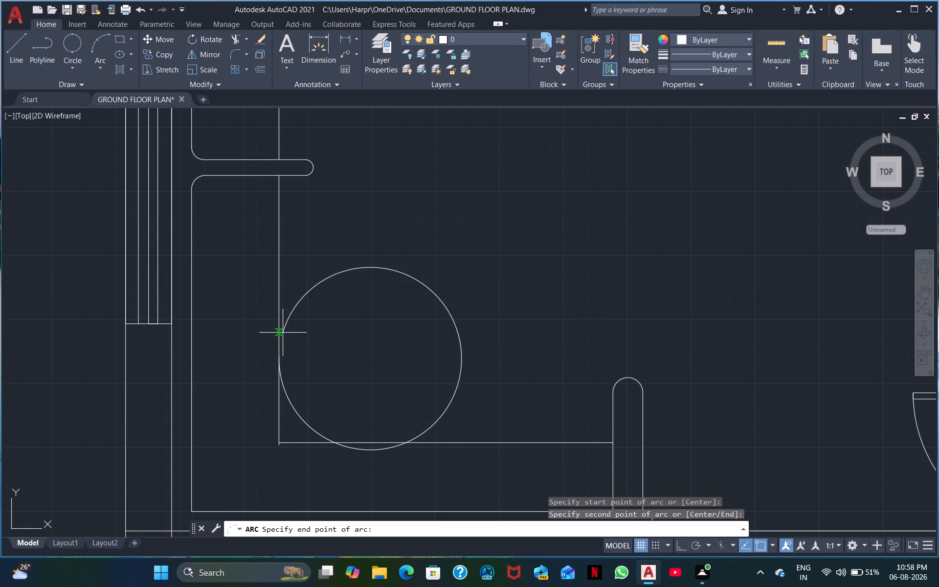
{"action": "left_click", "coordinate": [283, 333]}
{"action": "key", "text": "Escape"}
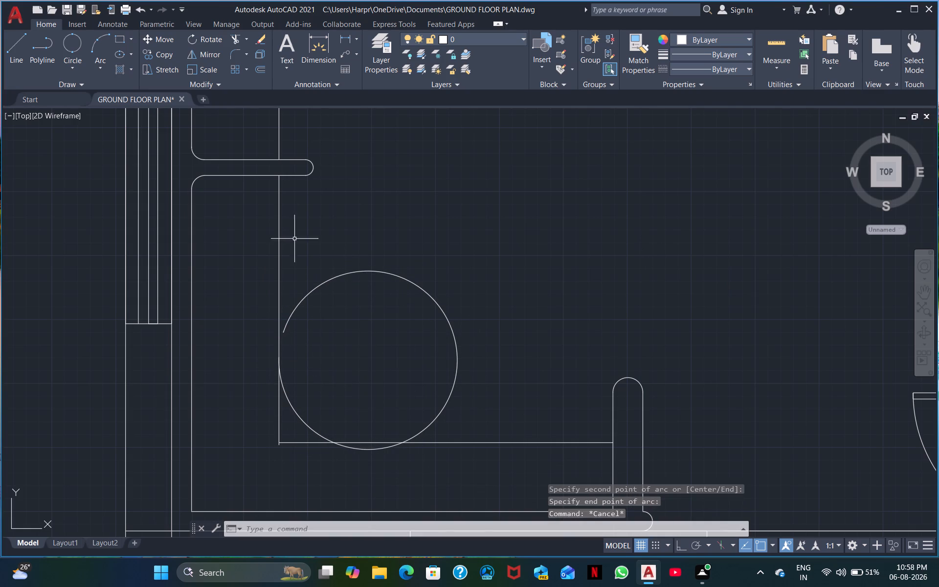
Trim the arc's excess and the square corner ends of the inner west and south lines, leaving a rounded southwest corner.
{"action": "left_click", "coordinate": [235, 41]}
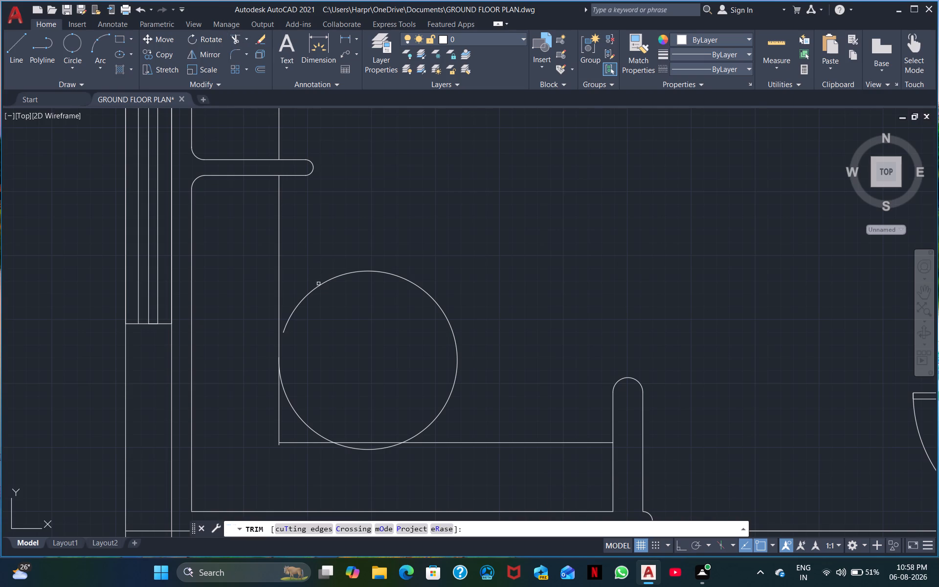
{"action": "left_click", "coordinate": [319, 285]}
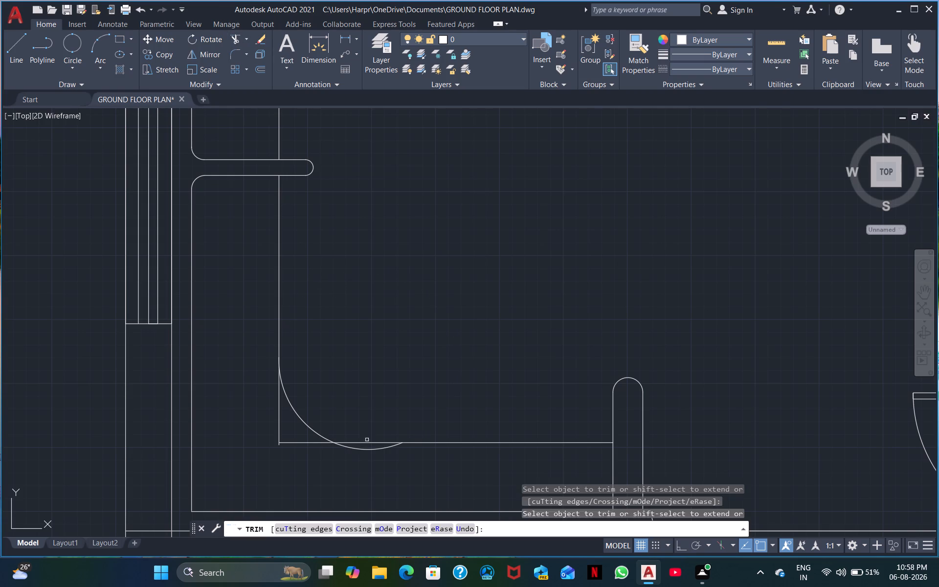
{"action": "left_click", "coordinate": [313, 442]}
{"action": "left_click", "coordinate": [279, 439]}
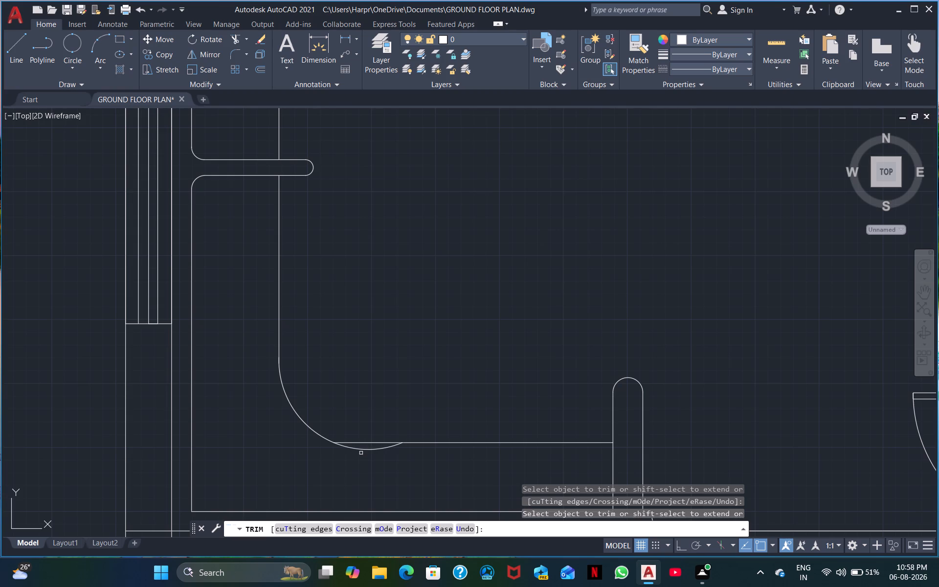
{"action": "left_click", "coordinate": [362, 450]}
{"action": "scroll", "coordinate": [365, 460], "scroll_direction": "down", "scroll_amount": 3}
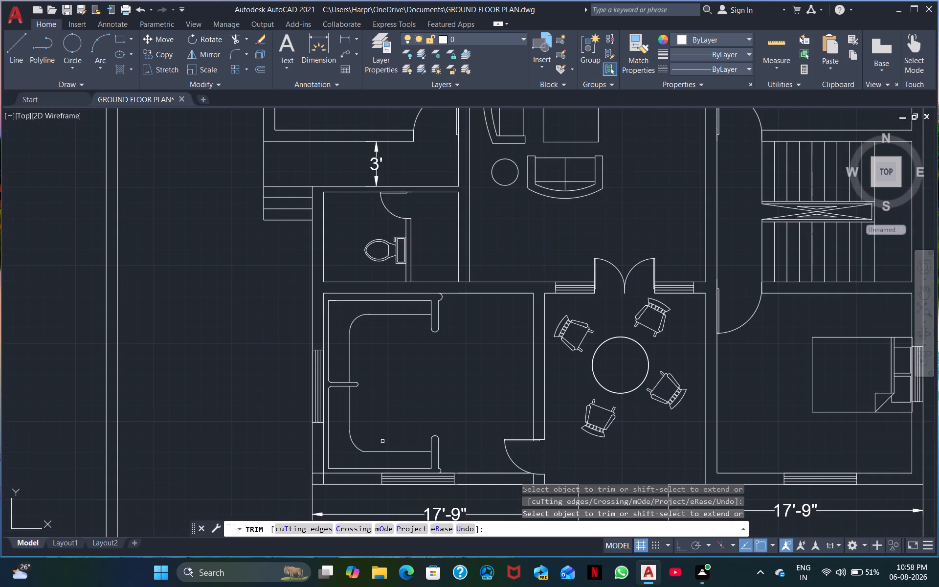
{"action": "middle_click_drag", "start_coordinate": [401, 422], "coordinate": [328, 323]}
{"action": "middle_click_drag", "start_coordinate": [377, 292], "coordinate": [391, 322]}
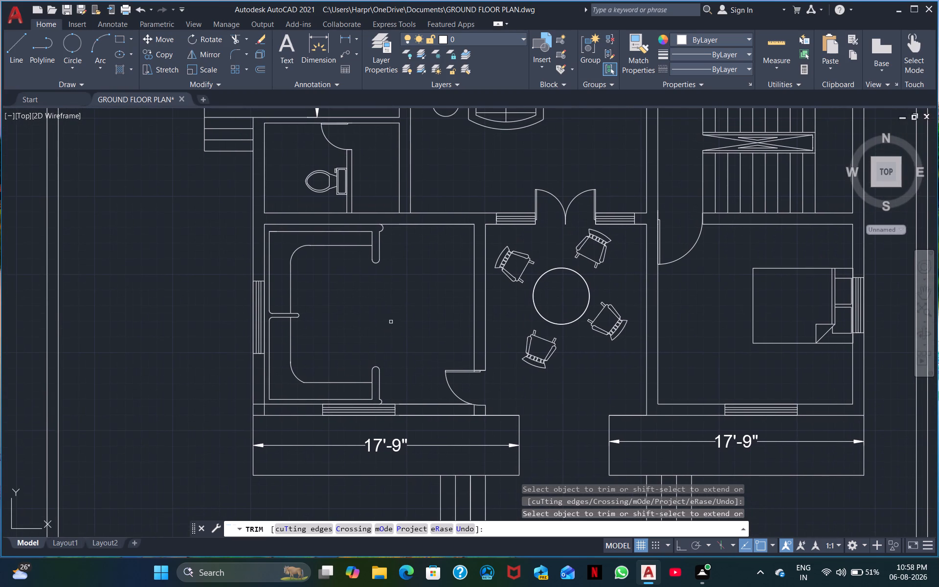
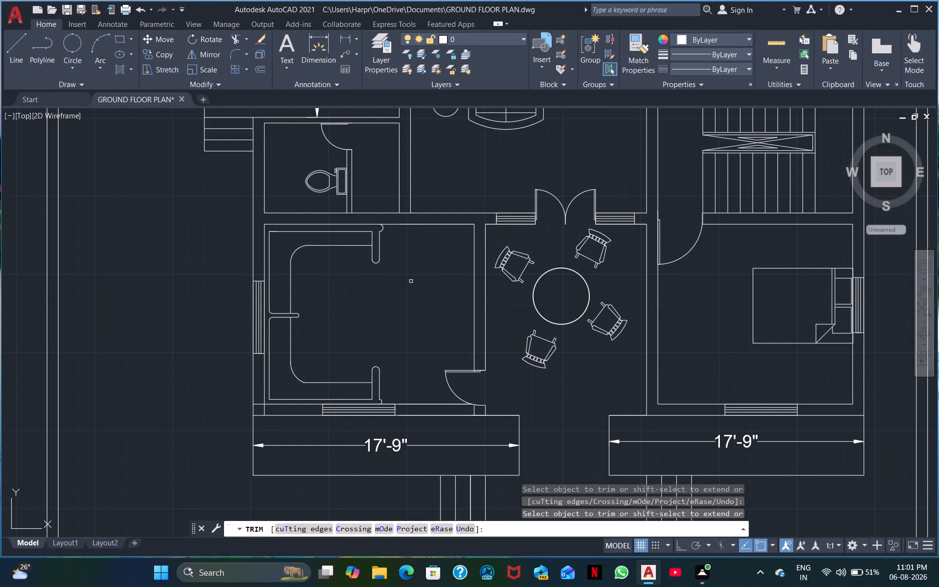
Examine the whole ground floor plan, from the southwest room up to the north rooms and down to the front entrance.
{"action": "key", "text": "Escape"}
{"action": "middle_click_drag", "start_coordinate": [404, 307], "coordinate": [423, 286]}
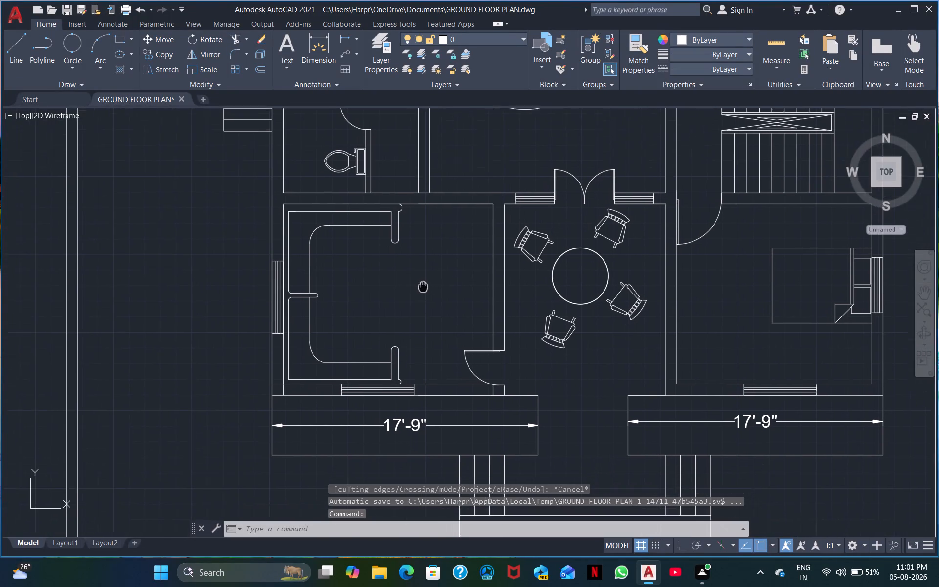
{"action": "middle_click_drag", "start_coordinate": [423, 286], "coordinate": [426, 277]}
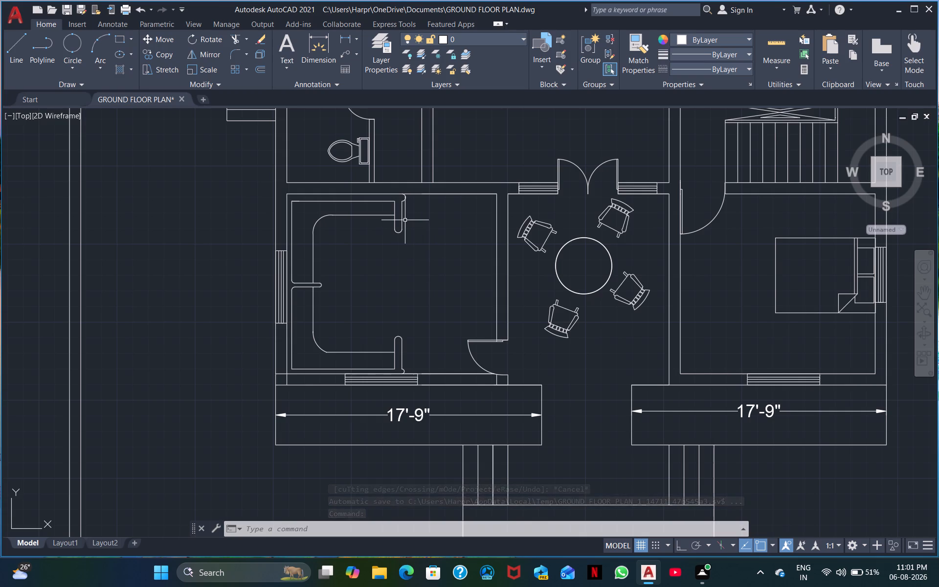
{"action": "middle_click_drag", "start_coordinate": [397, 266], "coordinate": [451, 319]}
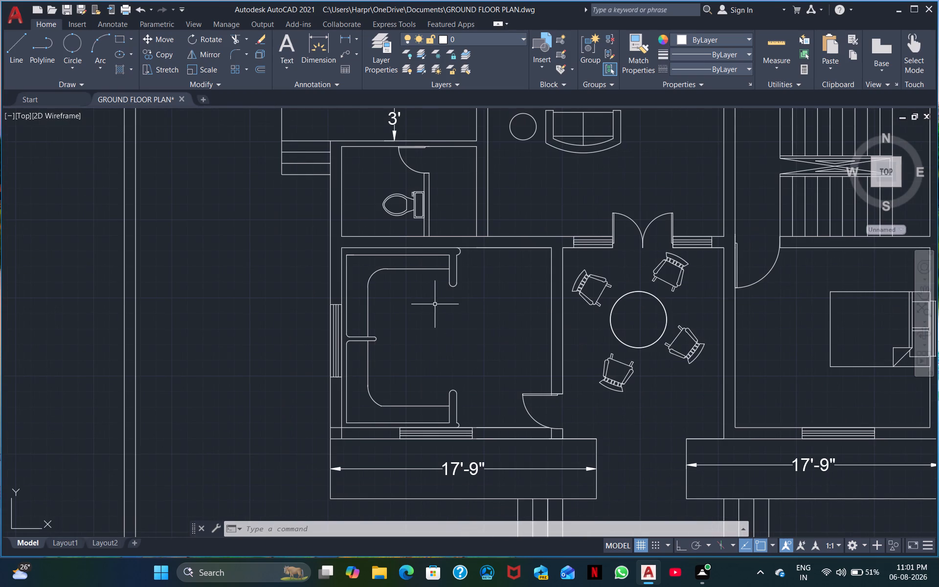
{"action": "scroll", "coordinate": [433, 315], "scroll_direction": "up", "scroll_amount": 1}
{"action": "scroll", "coordinate": [433, 315], "scroll_direction": "down", "scroll_amount": 1}
{"action": "middle_click_drag", "start_coordinate": [433, 315], "coordinate": [474, 386]}
{"action": "scroll", "coordinate": [455, 367], "scroll_direction": "down", "scroll_amount": 1}
{"action": "scroll", "coordinate": [335, 336], "scroll_direction": "down", "scroll_amount": 1}
{"action": "scroll", "coordinate": [320, 271], "scroll_direction": "down", "scroll_amount": 2}
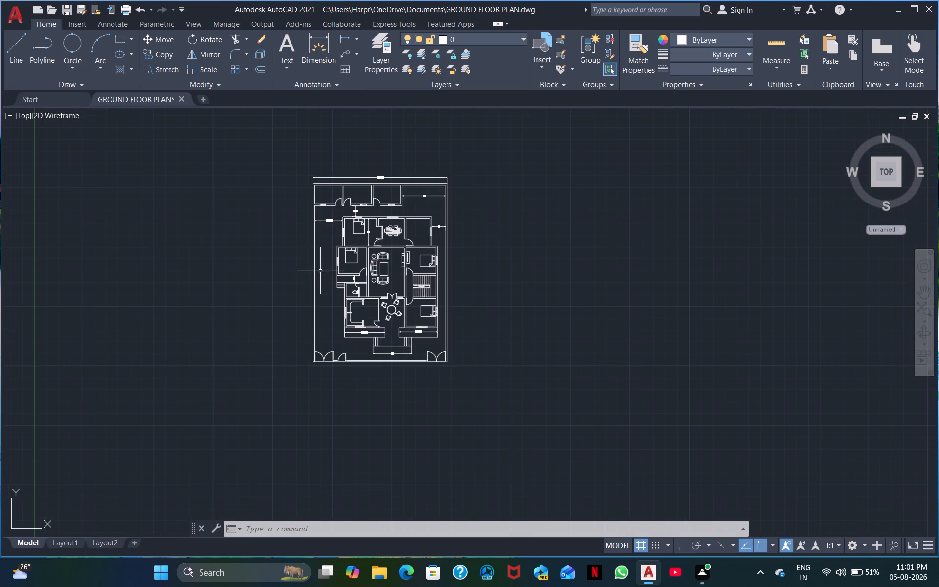
{"action": "scroll", "coordinate": [320, 271], "scroll_direction": "up", "scroll_amount": 1}
{"action": "middle_click_drag", "start_coordinate": [320, 271], "coordinate": [344, 362]}
{"action": "scroll", "coordinate": [350, 322], "scroll_direction": "up", "scroll_amount": 2}
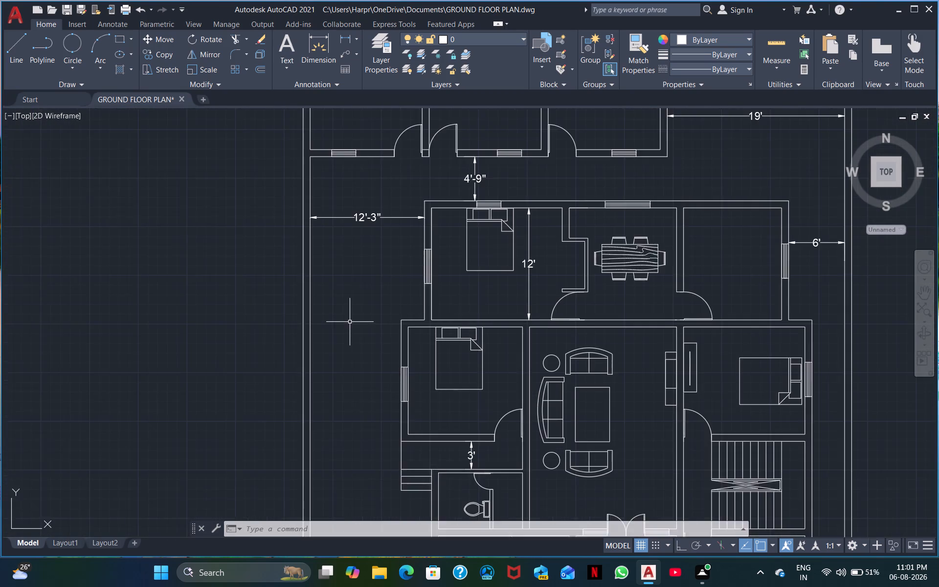
{"action": "middle_click_drag", "start_coordinate": [350, 322], "coordinate": [336, 429]}
{"action": "middle_click_drag", "start_coordinate": [333, 212], "coordinate": [332, 268]}
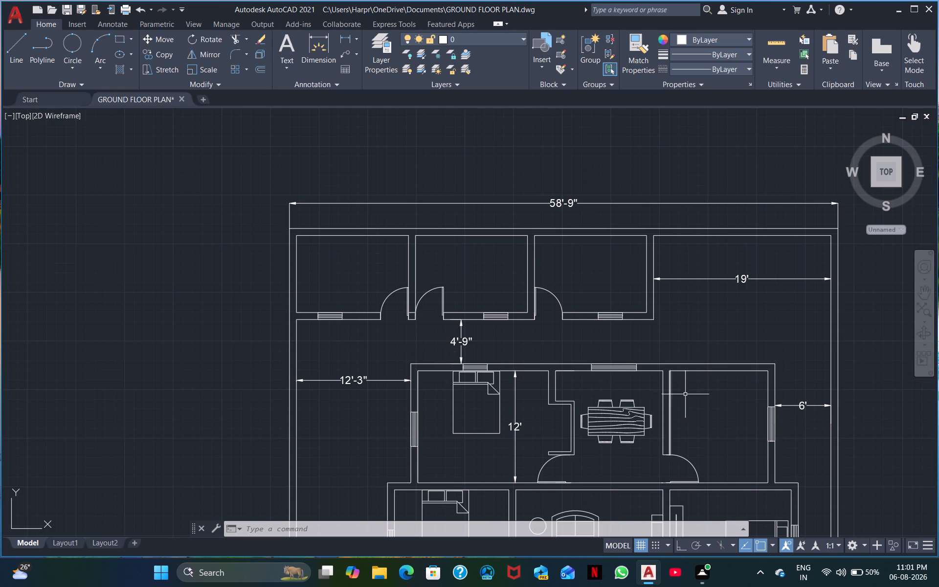
{"action": "middle_click_drag", "start_coordinate": [693, 396], "coordinate": [539, 179]}
{"action": "middle_click_drag", "start_coordinate": [581, 318], "coordinate": [462, 117]}
{"action": "middle_click_drag", "start_coordinate": [439, 317], "coordinate": [442, 180]}
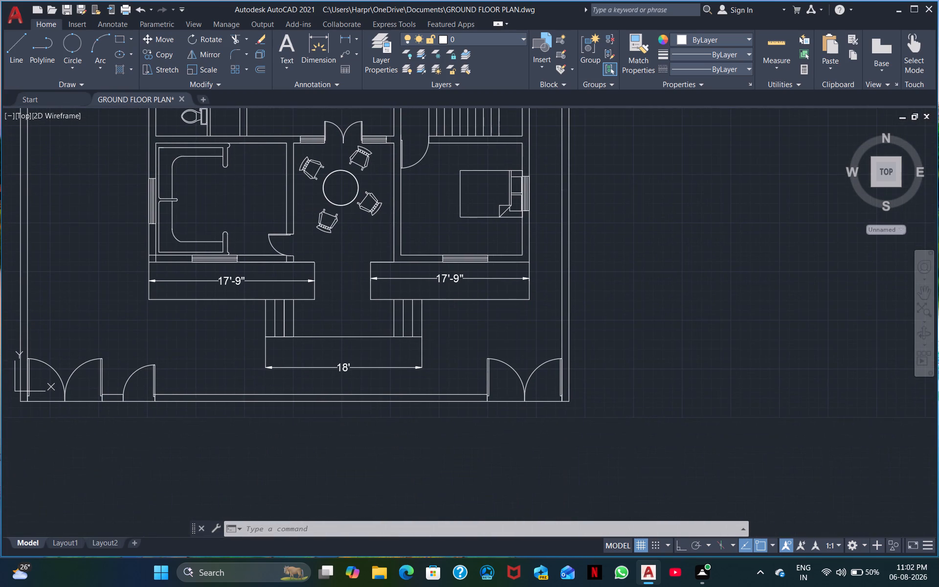
{"action": "middle_click_drag", "start_coordinate": [443, 179], "coordinate": [618, 277]}
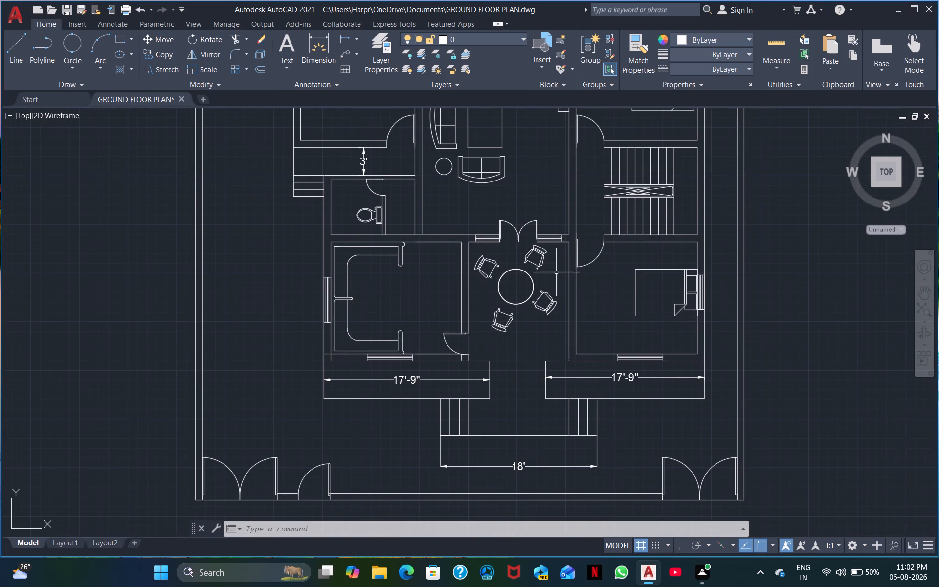
Draw a centre-radius circle of about 2'-5" radius inside the counter outline of the southwest room.
{"action": "left_click", "coordinate": [75, 46]}
{"action": "left_click", "coordinate": [78, 65]}
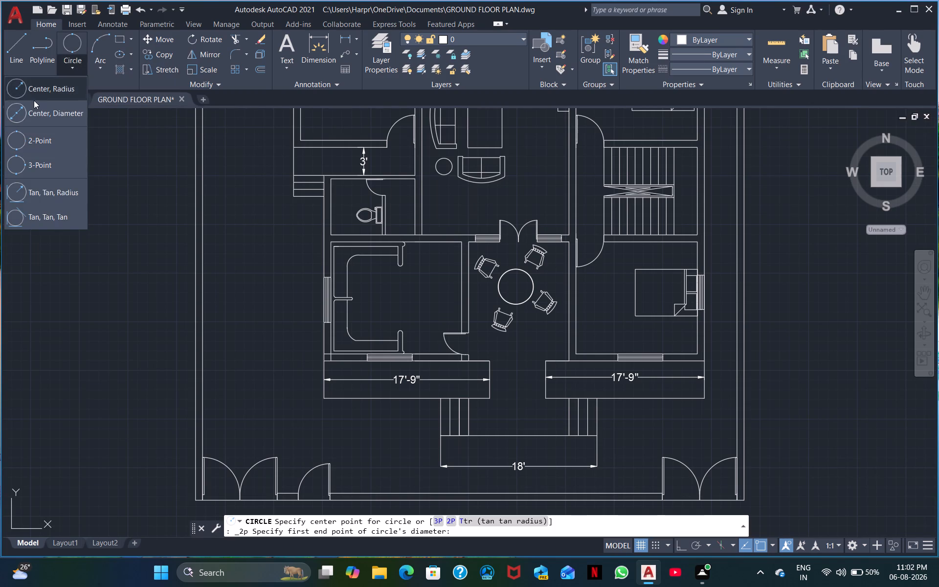
{"action": "left_click", "coordinate": [33, 93]}
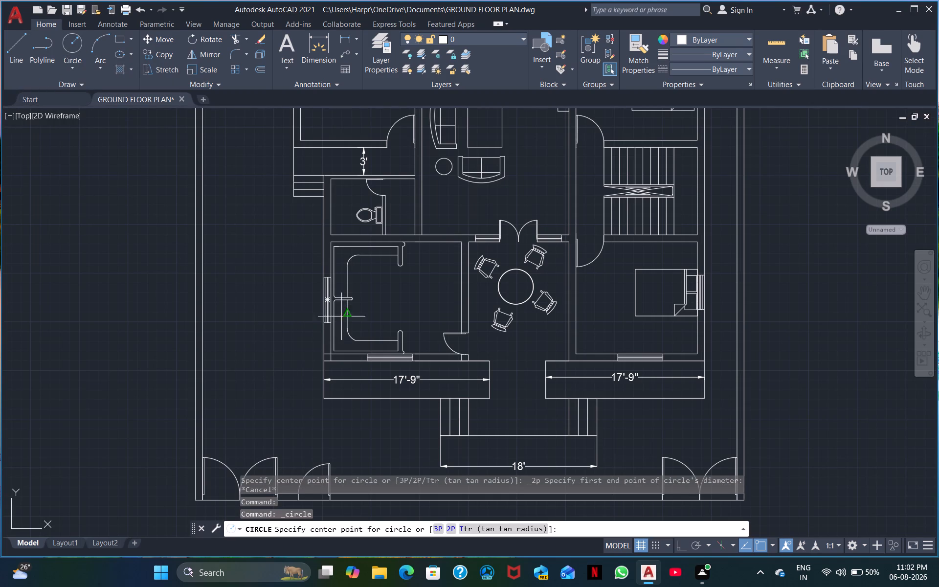
{"action": "left_click", "coordinate": [371, 277]}
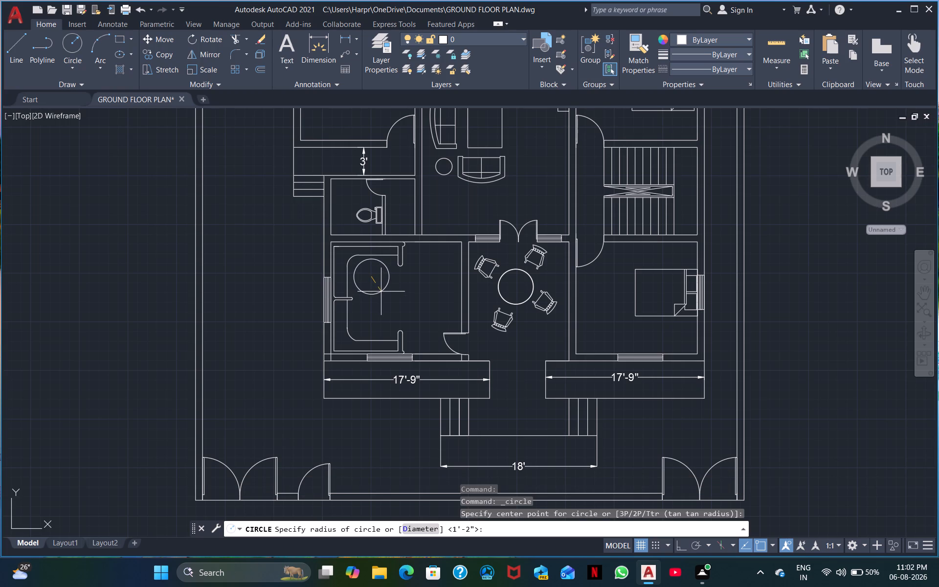
{"action": "left_click", "coordinate": [386, 294]}
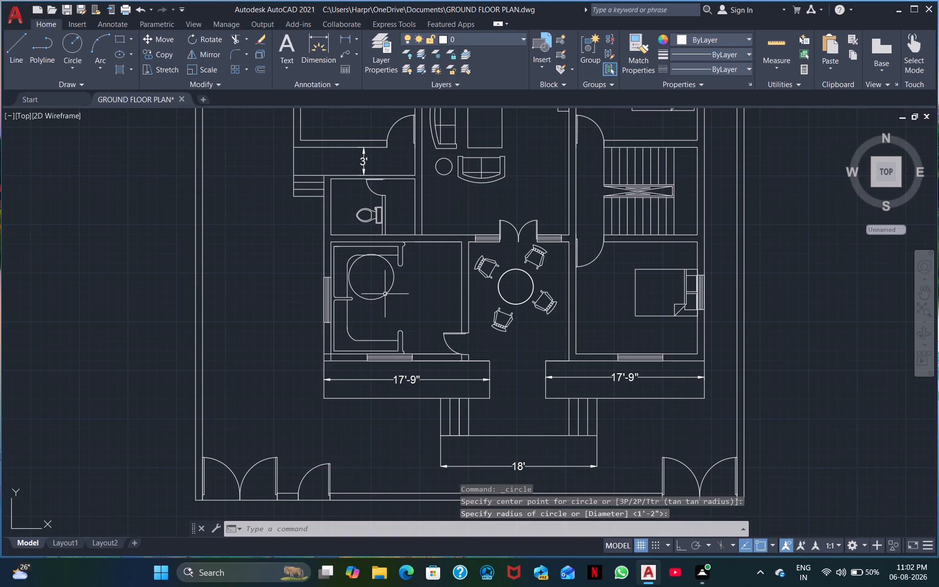
Move the new circle by its centre southeast, to the middle of the space enclosed by the southwest room's counter.
{"action": "left_click_drag", "start_coordinate": [400, 291], "coordinate": [392, 293]}
{"action": "left_click", "coordinate": [378, 288]}
{"action": "right_click", "coordinate": [377, 288]}
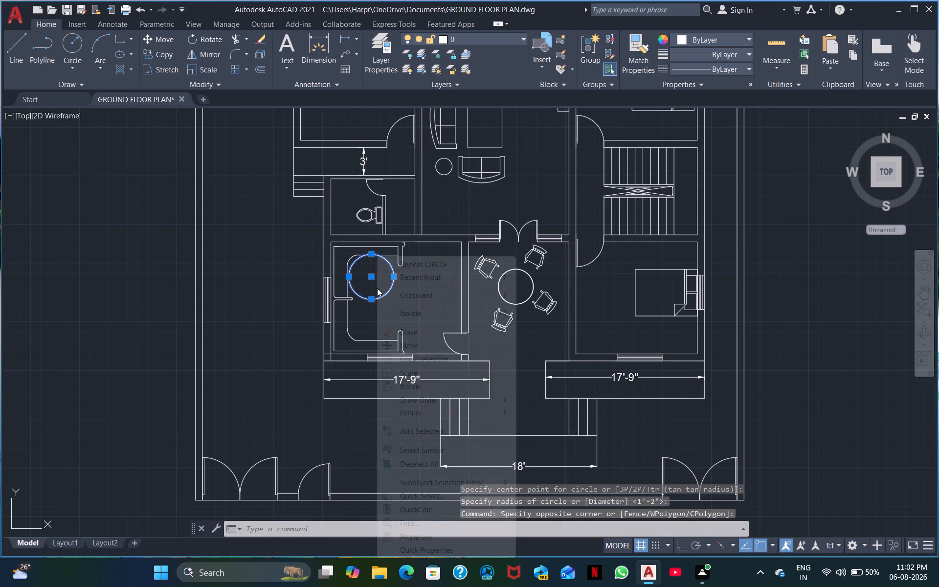
{"action": "left_click", "coordinate": [402, 348]}
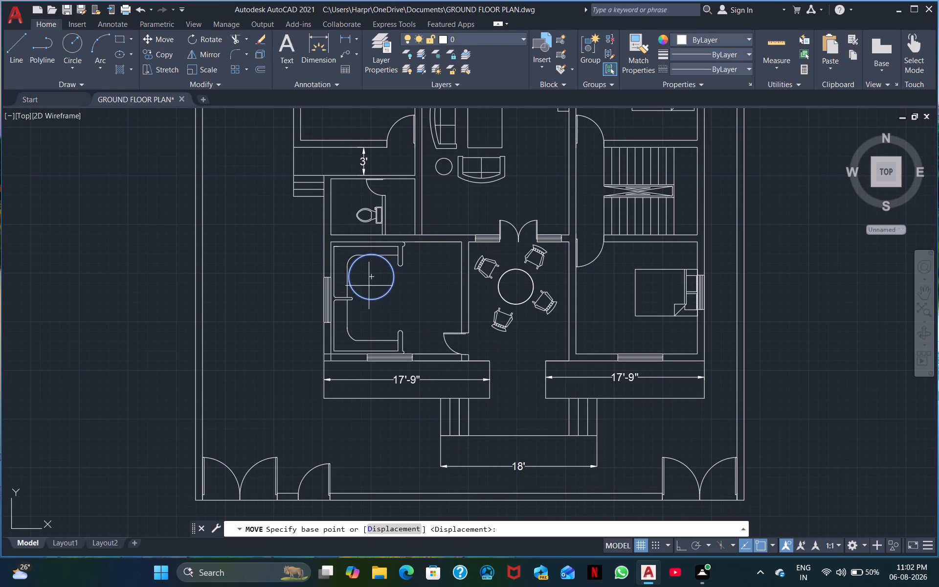
{"action": "left_click", "coordinate": [373, 279]}
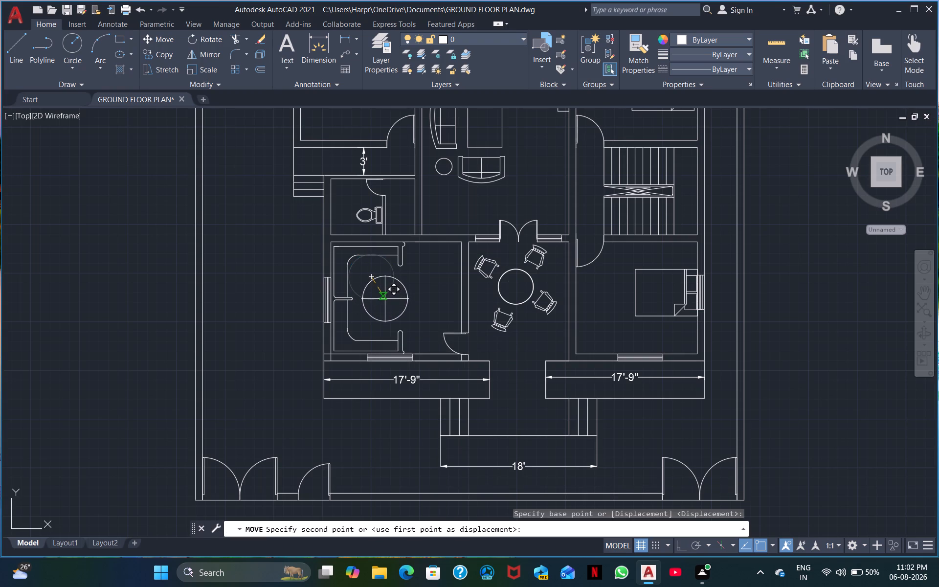
{"action": "left_click", "coordinate": [385, 299]}
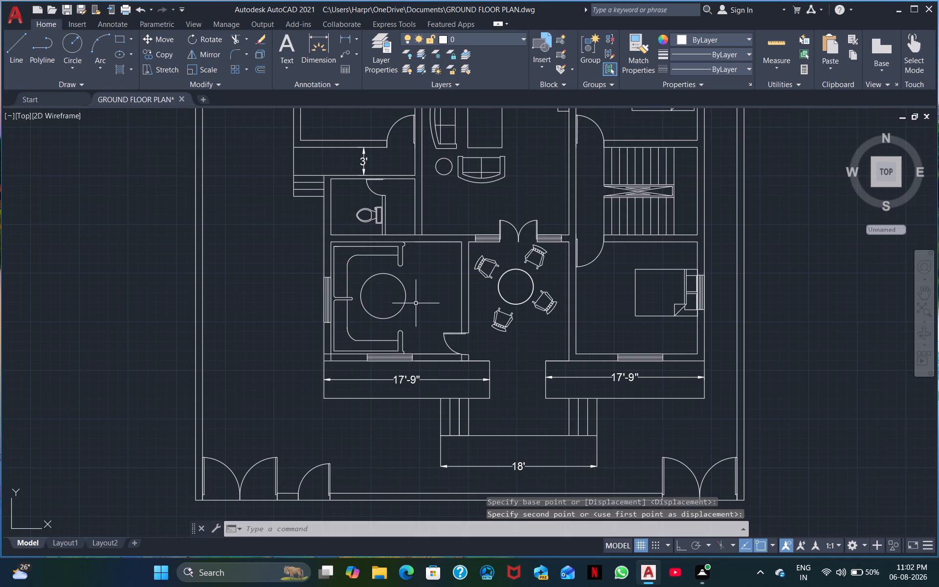
Offset the southwest room's circle 1" outward to form a double ring.
{"action": "scroll", "coordinate": [416, 303], "scroll_direction": "up", "scroll_amount": 2}
{"action": "middle_click_drag", "start_coordinate": [416, 303], "coordinate": [508, 306]}
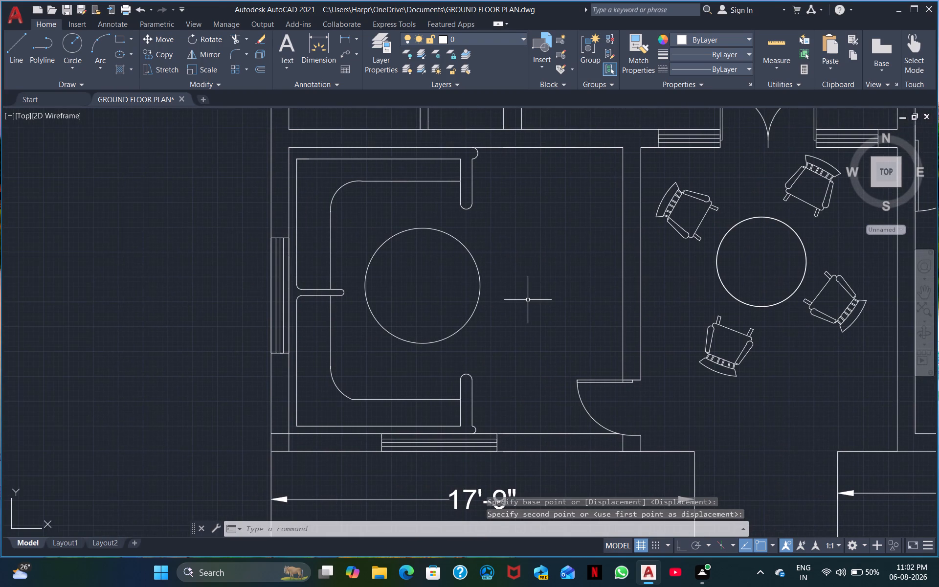
{"action": "scroll", "coordinate": [528, 300], "scroll_direction": "up", "scroll_amount": 1}
{"action": "middle_click_drag", "start_coordinate": [528, 300], "coordinate": [545, 318]}
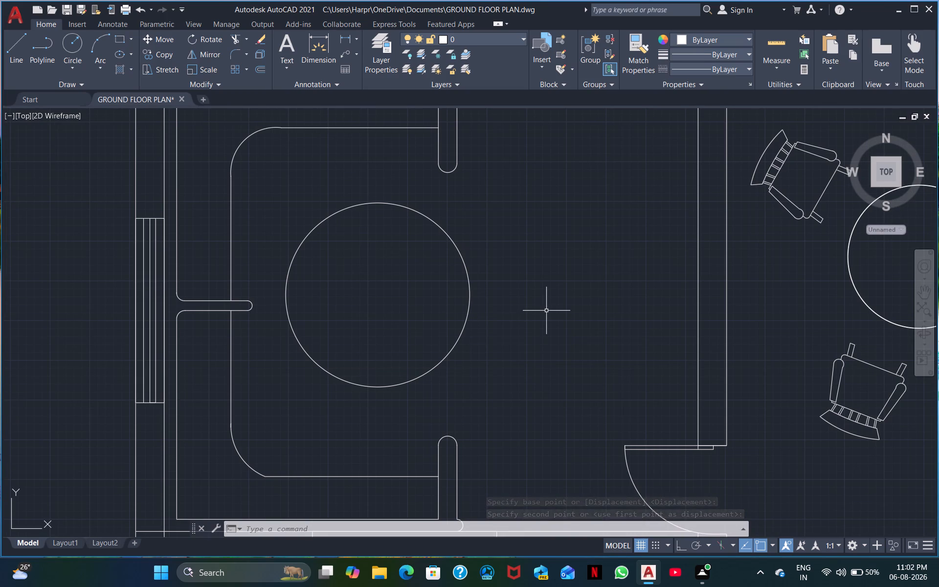
{"action": "key", "text": "o"}
{"action": "type", "text": "F"}
{"action": "key", "text": "space"}
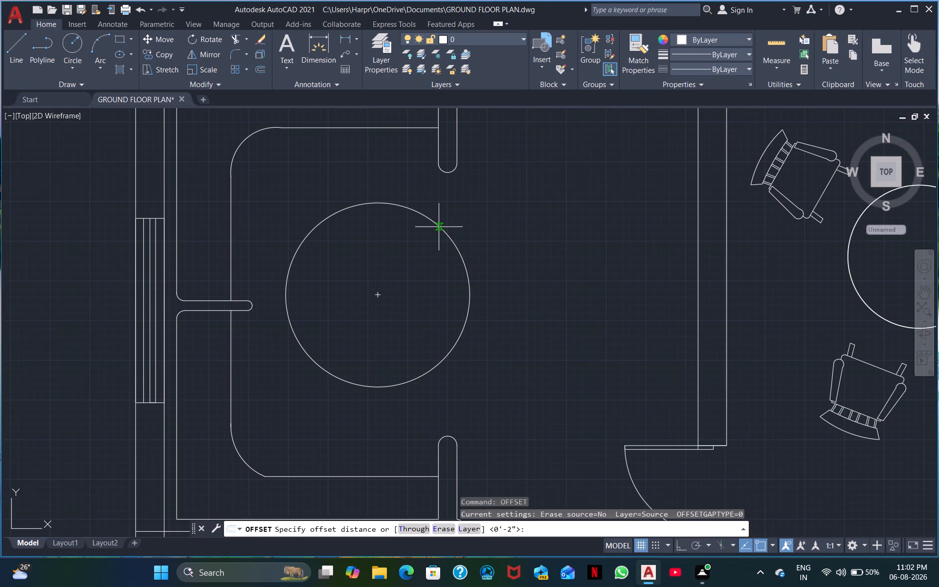
{"action": "type", "text": "1\""}
{"action": "key", "text": "Return"}
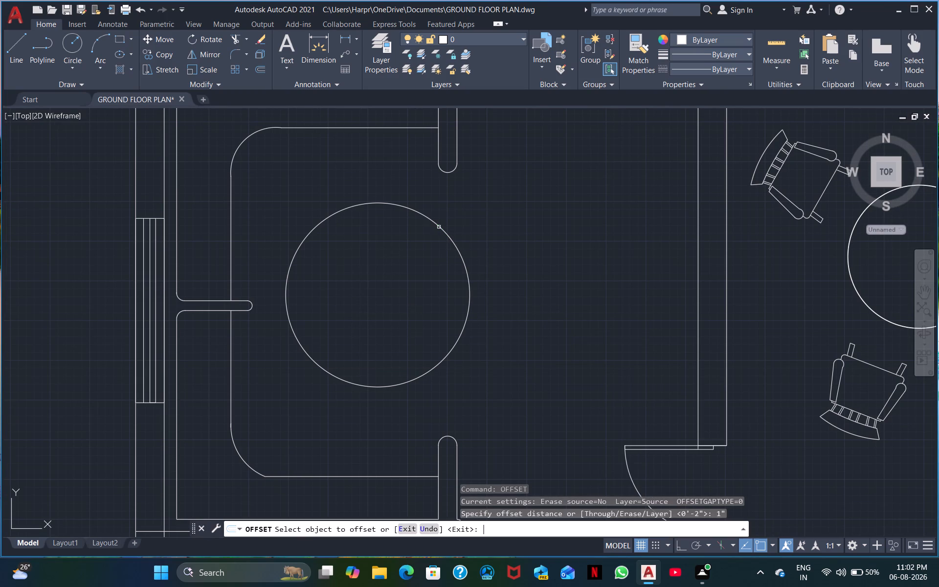
{"action": "double_click", "coordinate": [389, 202]}
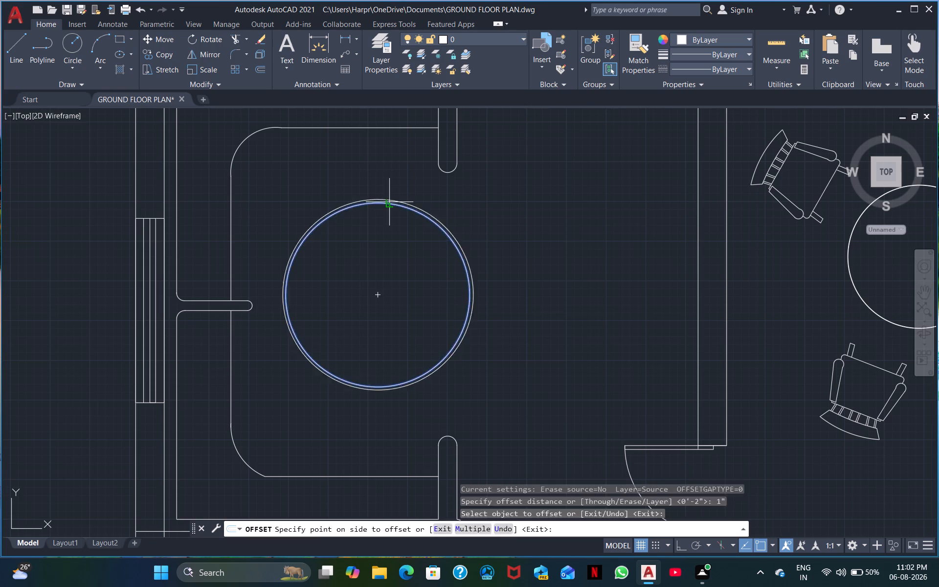
{"action": "left_click", "coordinate": [388, 206]}
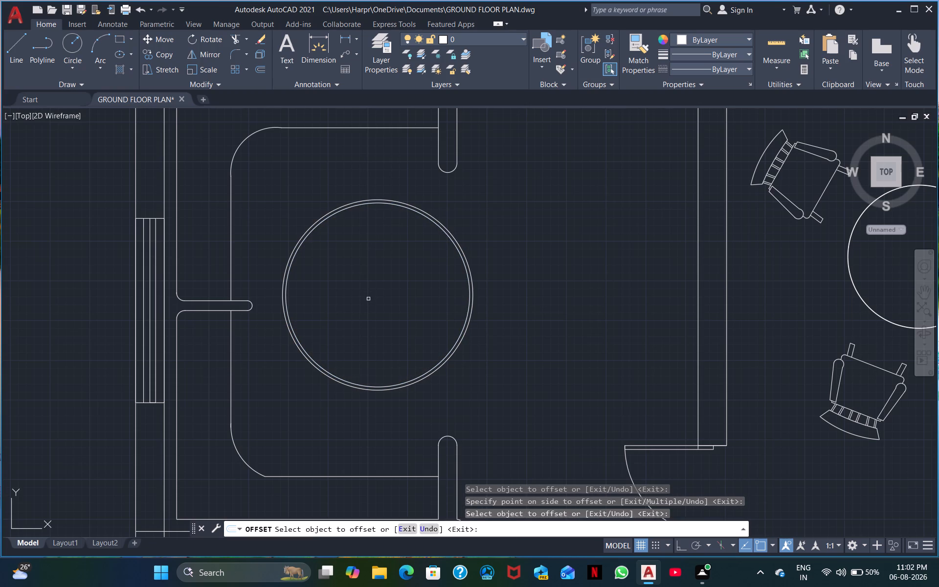
Draw a concentric circle of about 2'-5" radius from the double ring's centre out to its inner ring.
{"action": "left_click", "coordinate": [71, 41]}
{"action": "left_click", "coordinate": [379, 295]}
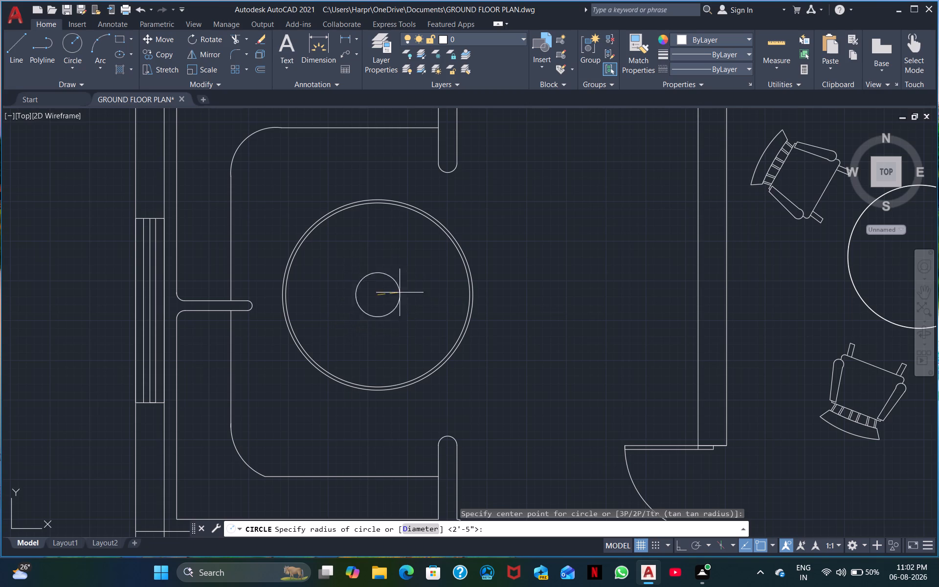
{"action": "left_click", "coordinate": [289, 302]}
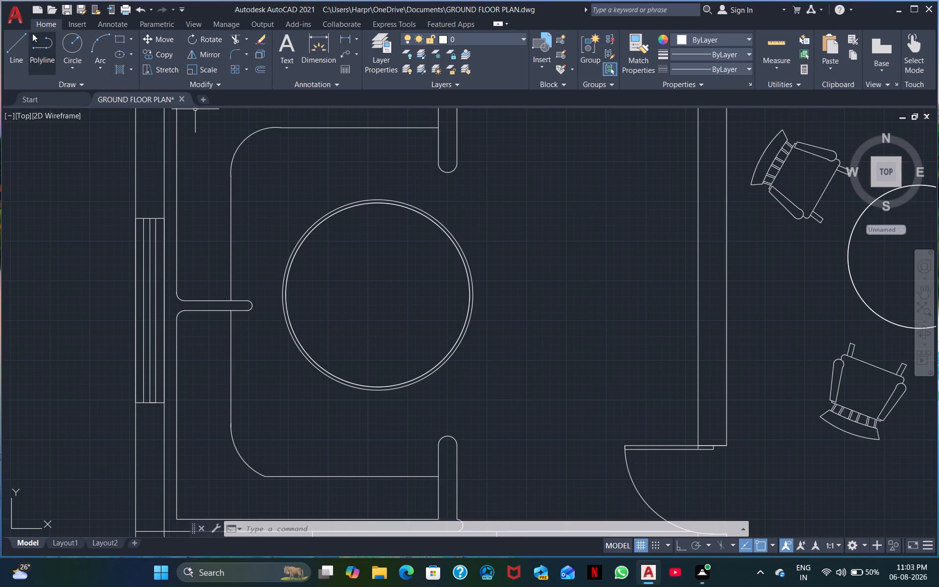
Draw a small concentric circle at the centre of the double ring.
{"action": "left_click", "coordinate": [73, 47]}
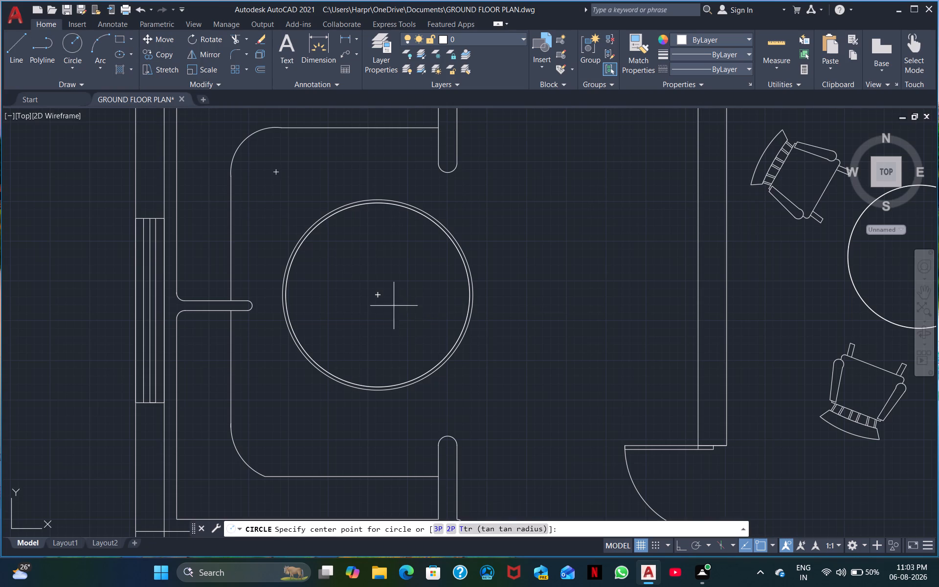
{"action": "left_click", "coordinate": [379, 296]}
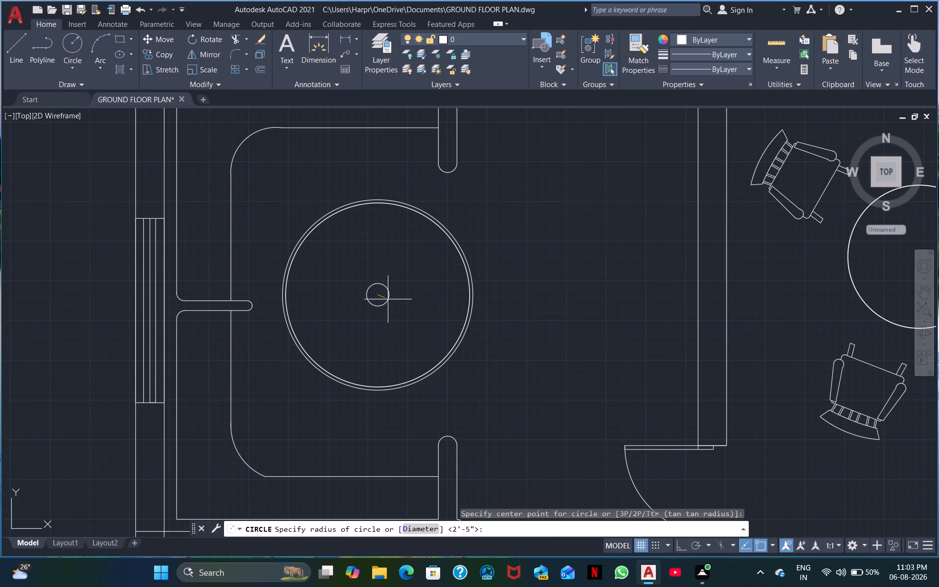
{"action": "left_click", "coordinate": [392, 305]}
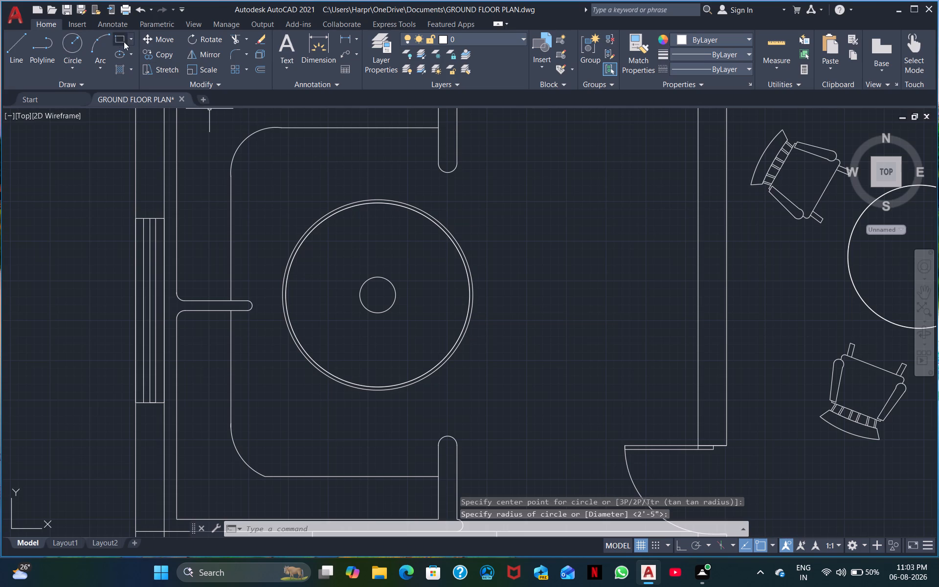
Draw a narrow north-south ellipse from the ring's centre to the inner ring, as wide as the small centre circle.
{"action": "left_click", "coordinate": [119, 54]}
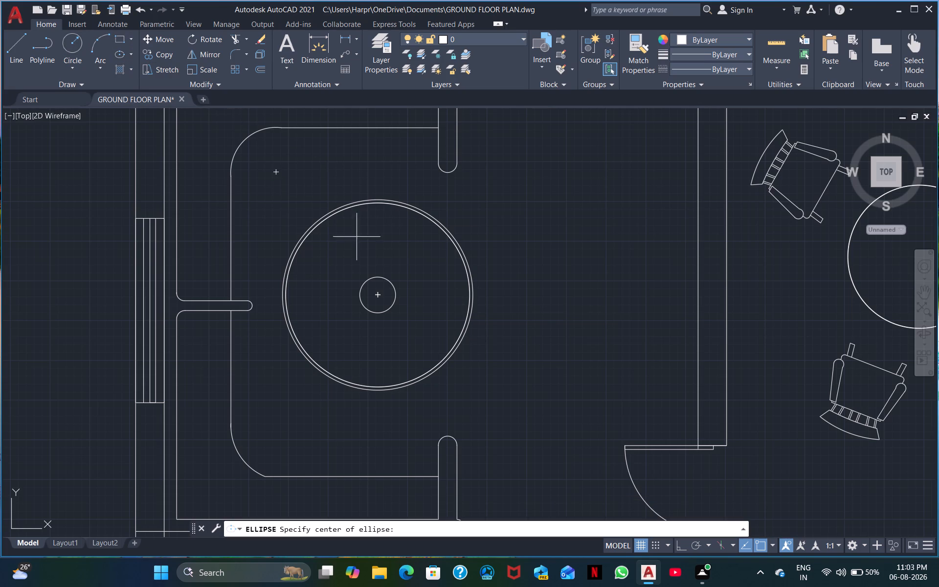
{"action": "left_click", "coordinate": [379, 292]}
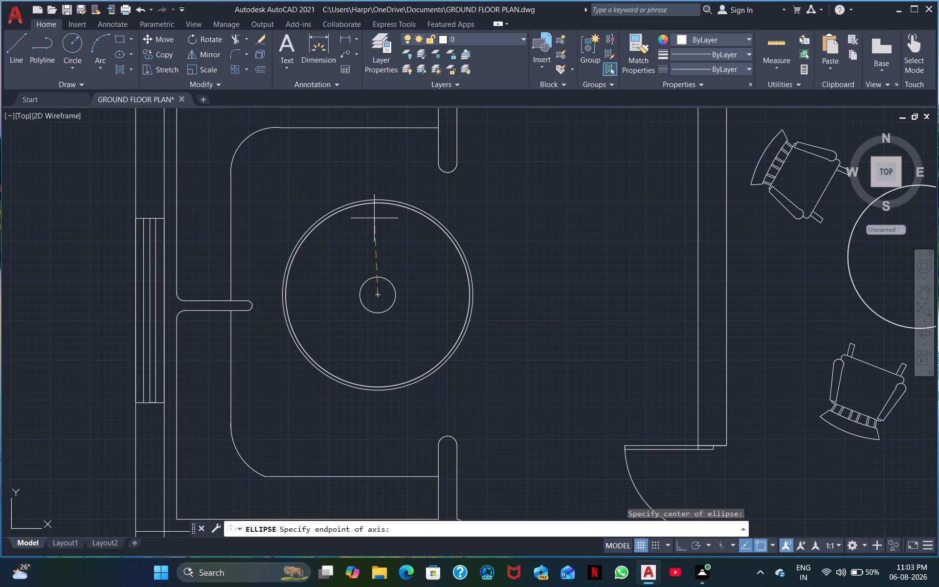
{"action": "left_click", "coordinate": [374, 202]}
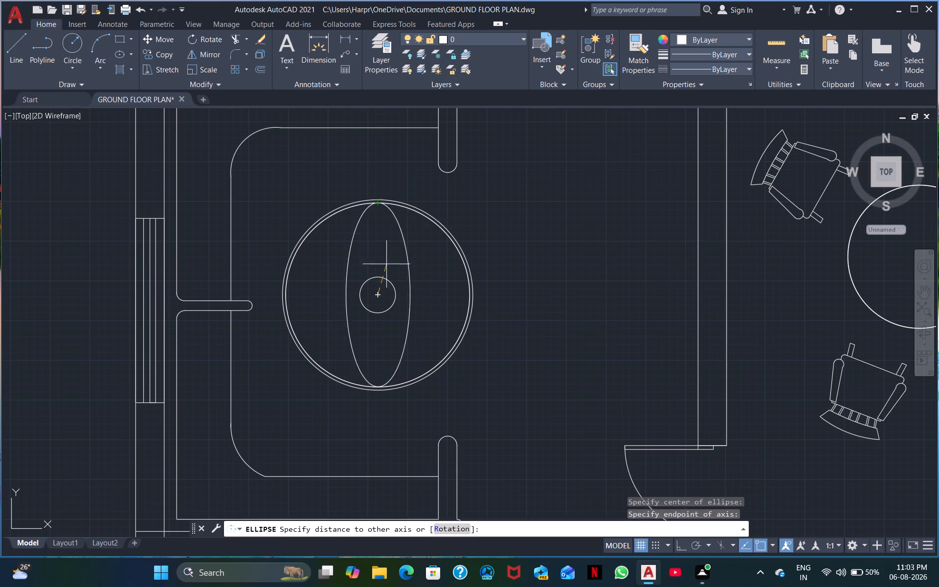
{"action": "left_click", "coordinate": [388, 281]}
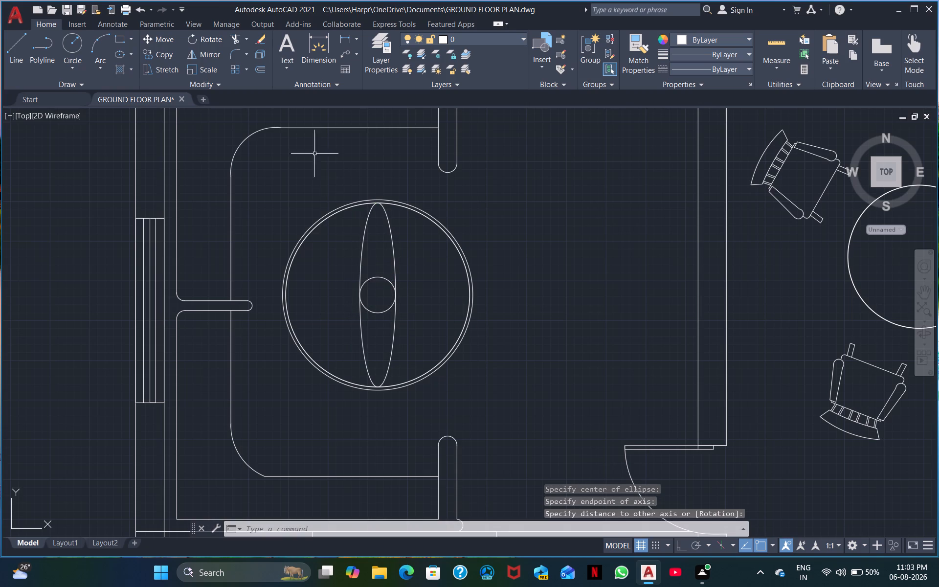
Draw a narrow east-west ellipse from the ring's centre to the outer ring, as deep as the small centre circle.
{"action": "left_click", "coordinate": [114, 52]}
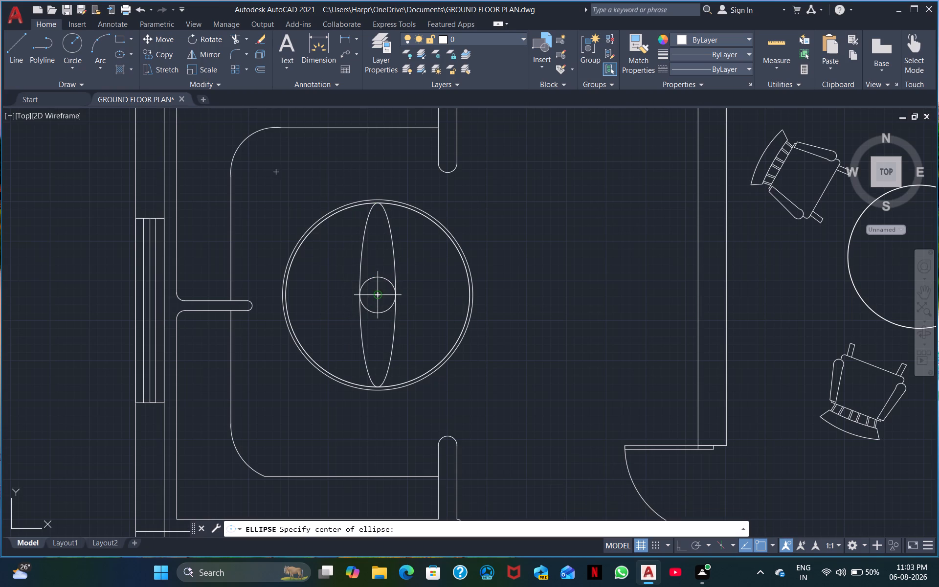
{"action": "left_click", "coordinate": [376, 296]}
{"action": "left_click", "coordinate": [473, 294]}
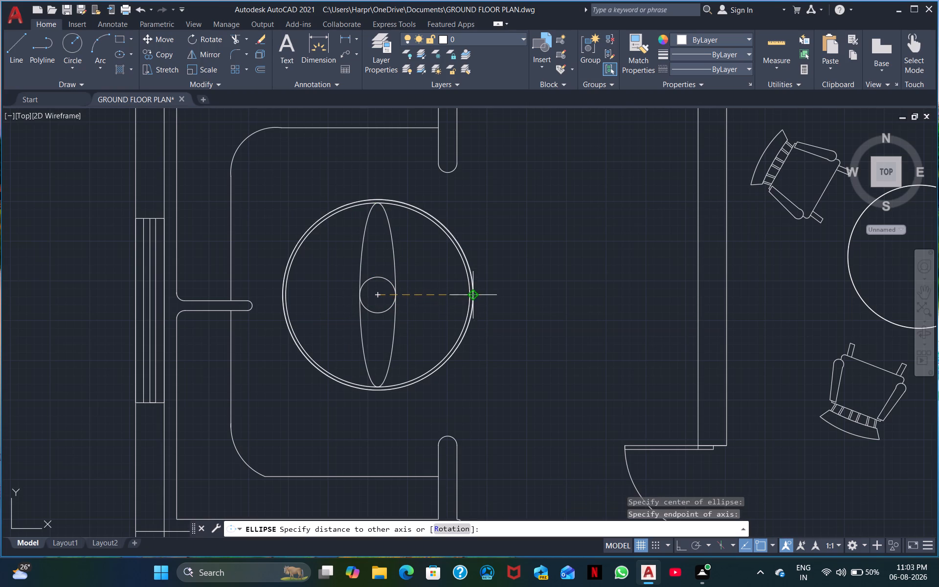
{"action": "left_click", "coordinate": [375, 311]}
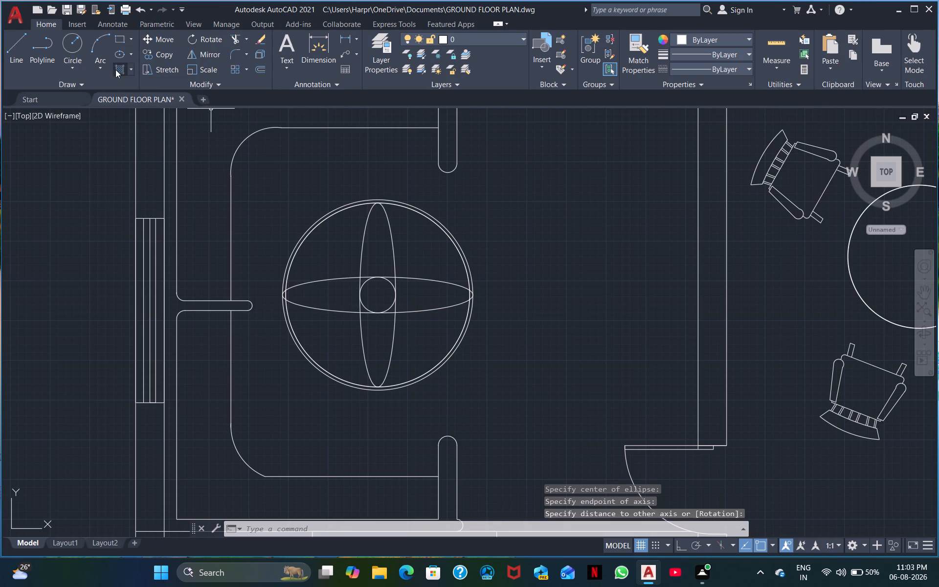
Draw a narrow northwest-southeast ellipse from the ring's centre to the inner ring, about as wide as the small centre circle.
{"action": "left_click", "coordinate": [122, 56]}
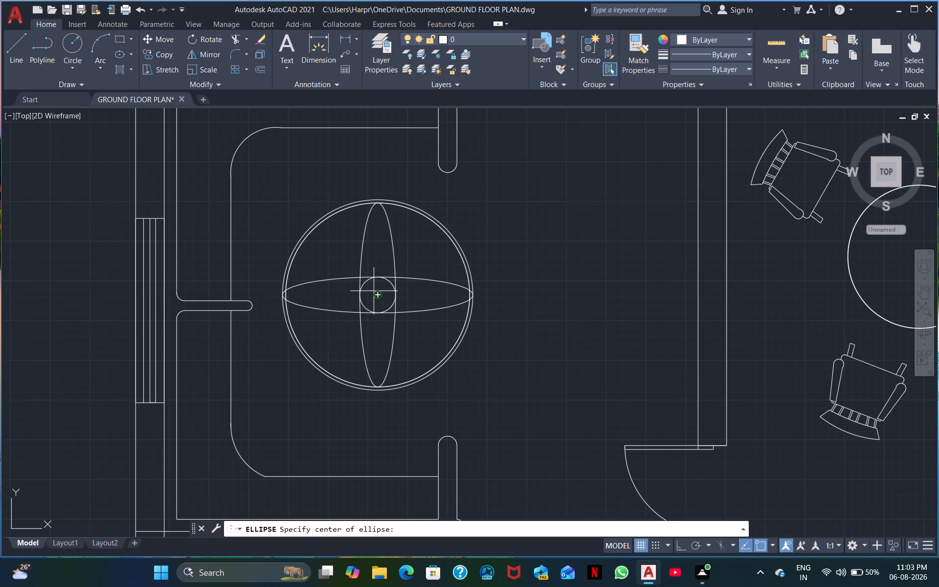
{"action": "left_click", "coordinate": [373, 291]}
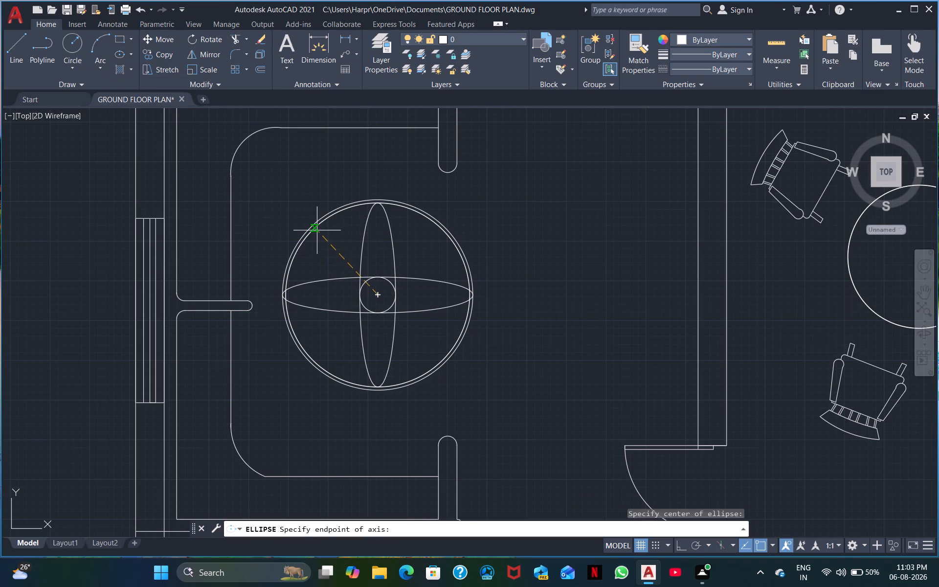
{"action": "left_click", "coordinate": [317, 230]}
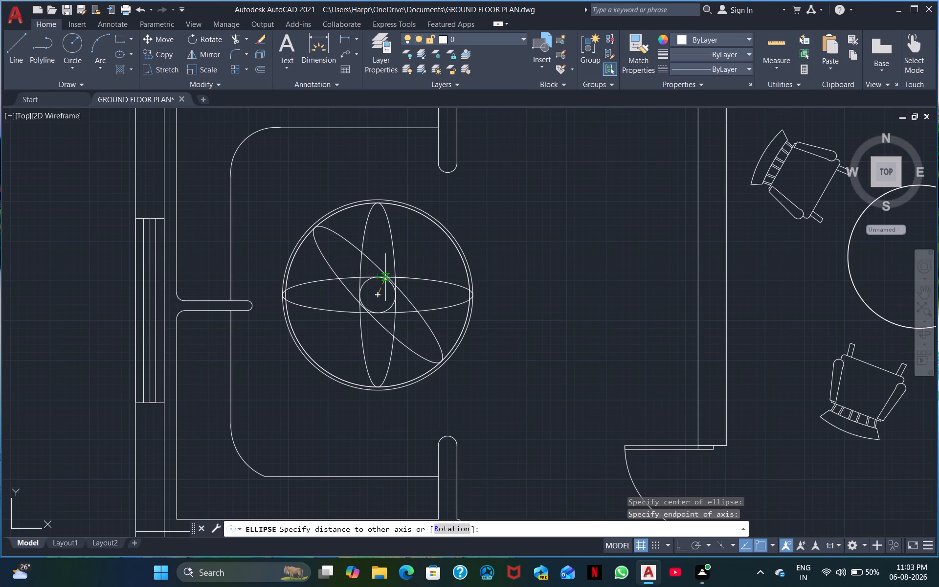
{"action": "left_click", "coordinate": [385, 278]}
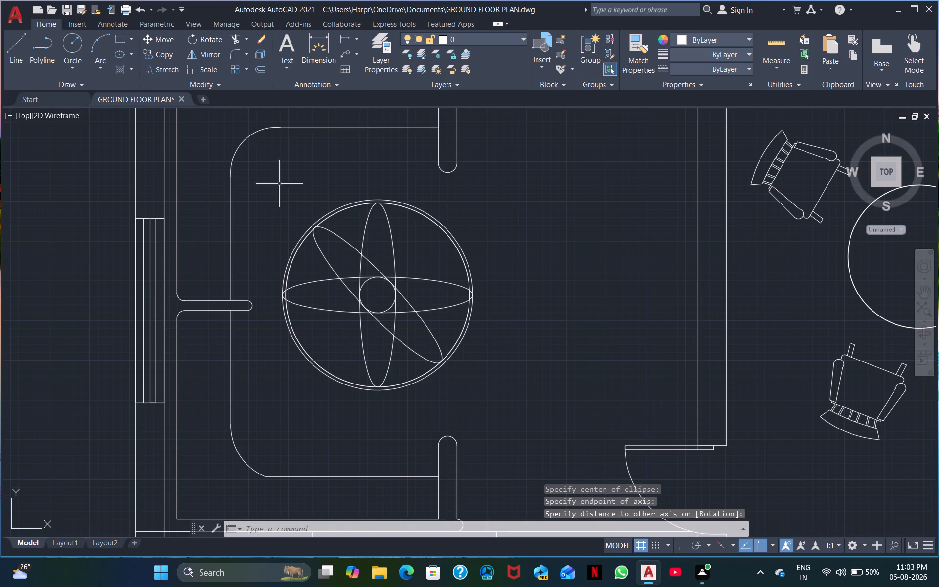
Draw a narrow northeast-southwest ellipse from the ring's centre to near the inner ring, crossing the other diagonal ellipse.
{"action": "left_click", "coordinate": [124, 50]}
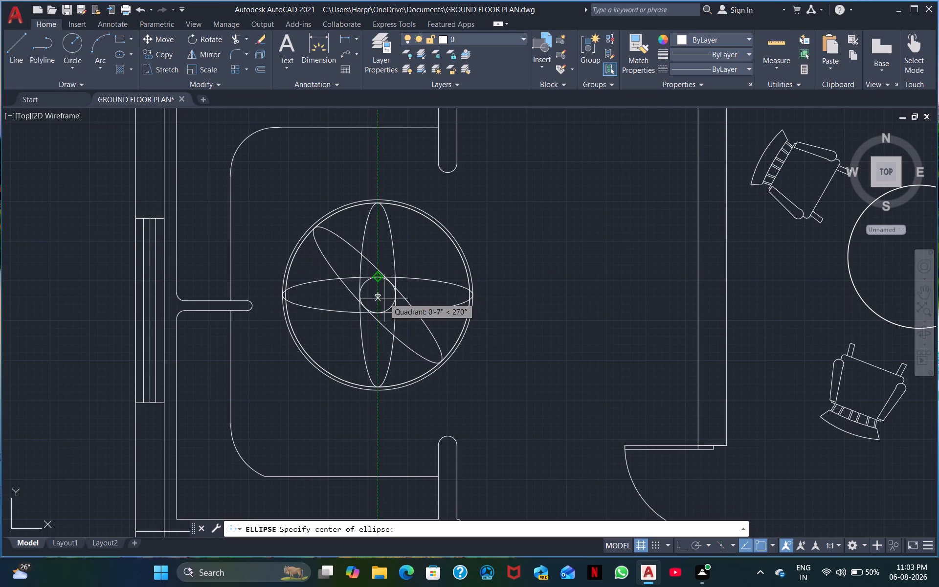
{"action": "left_click", "coordinate": [380, 299]}
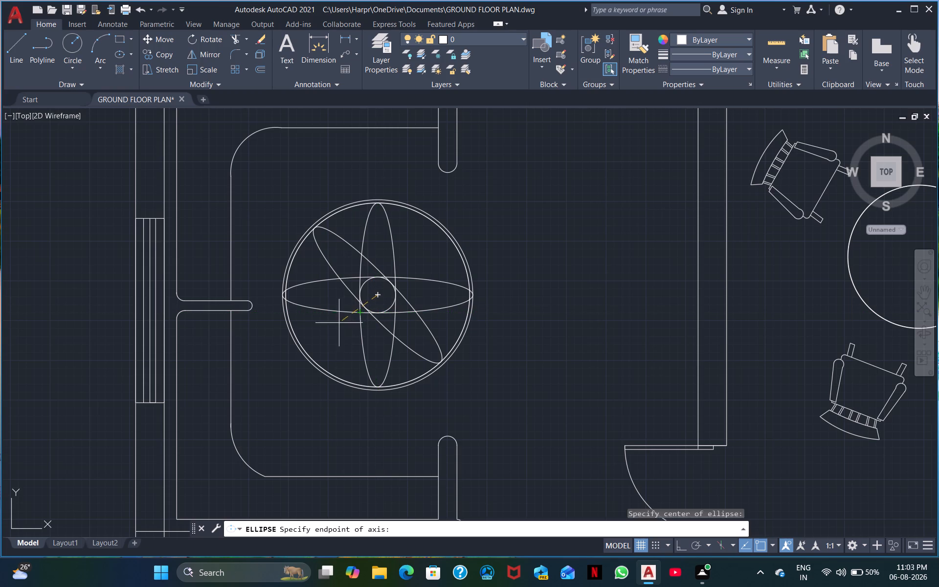
{"action": "left_click", "coordinate": [310, 353]}
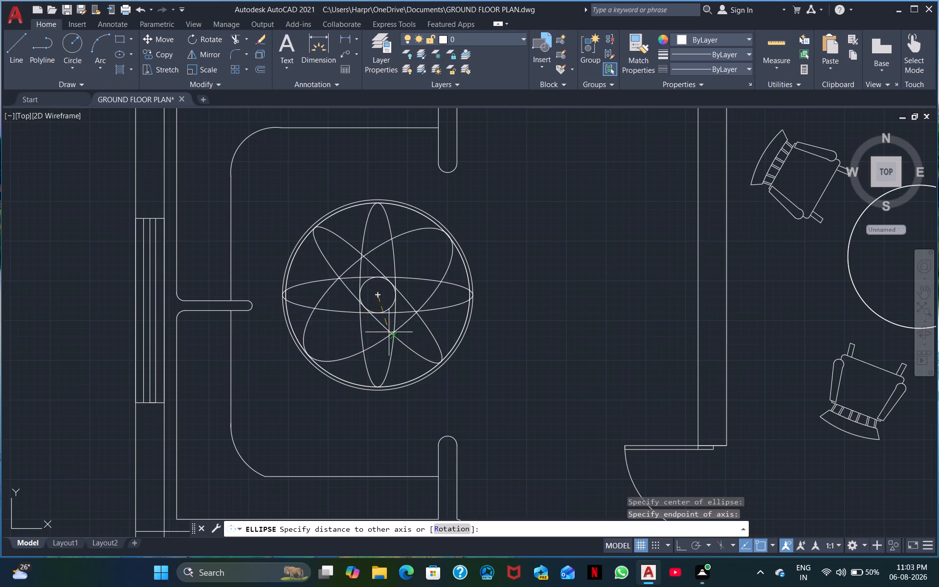
{"action": "left_click", "coordinate": [364, 304]}
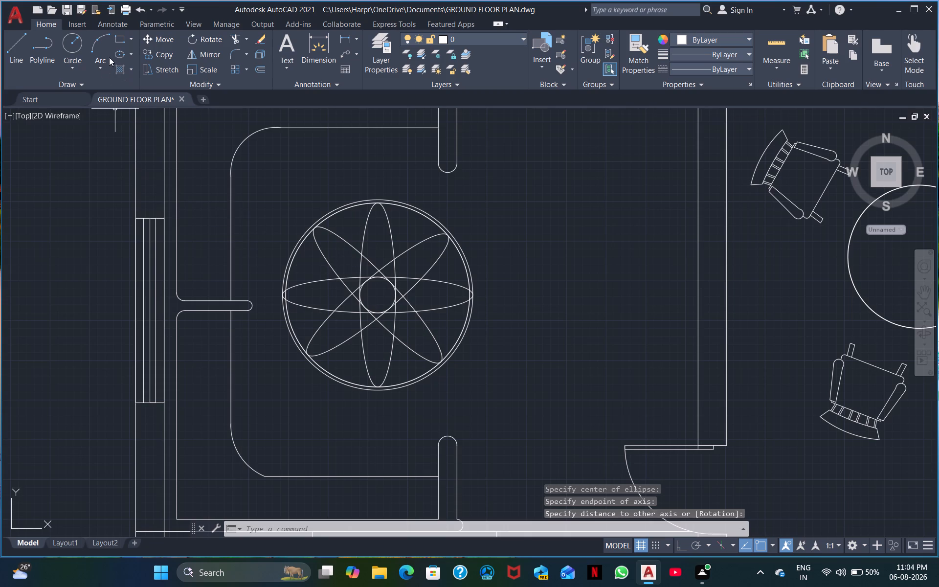
Draw a narrow ellipse from the ring's centre towards east-southeast, between the east-west and northwest-southeast ellipses.
{"action": "left_click", "coordinate": [121, 52]}
{"action": "left_click", "coordinate": [379, 293]}
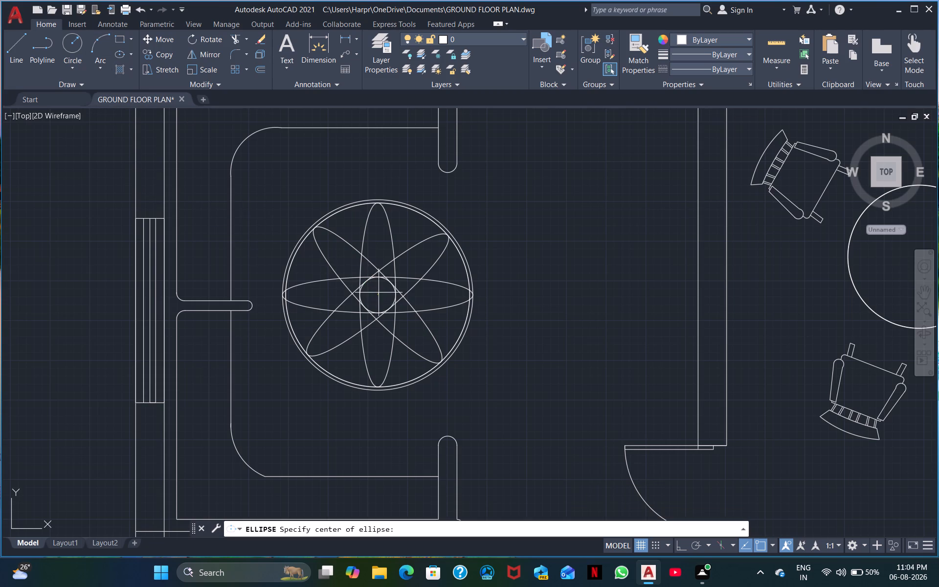
{"action": "left_click", "coordinate": [461, 332]}
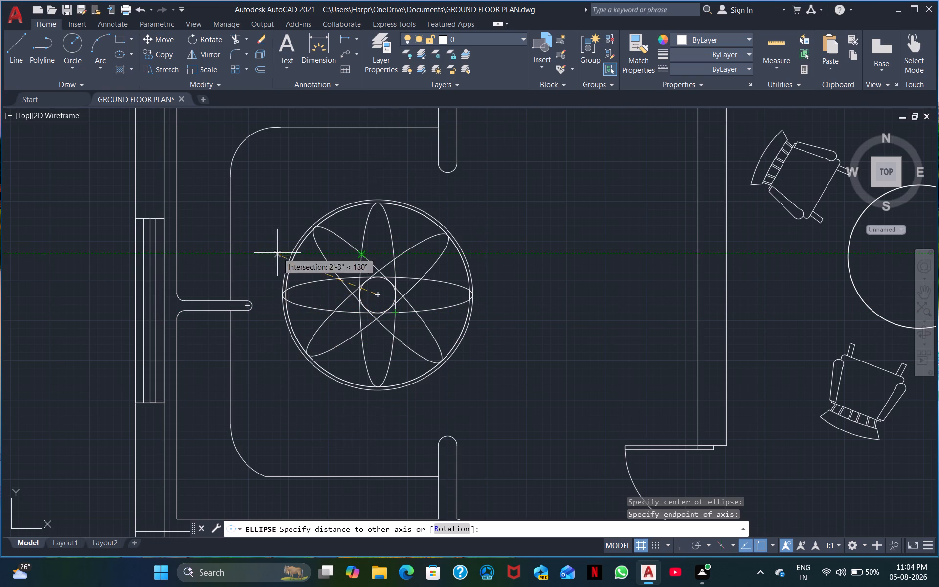
{"action": "left_click", "coordinate": [387, 314]}
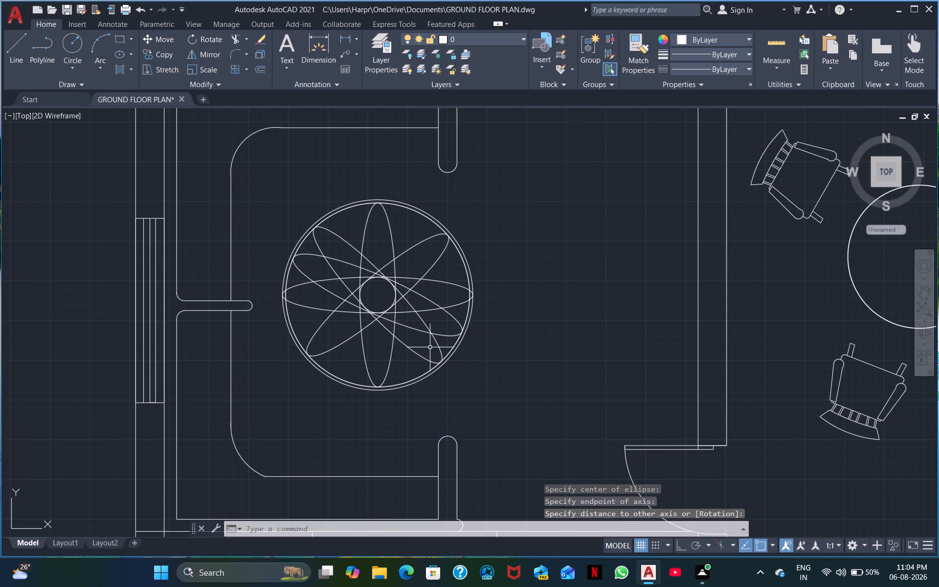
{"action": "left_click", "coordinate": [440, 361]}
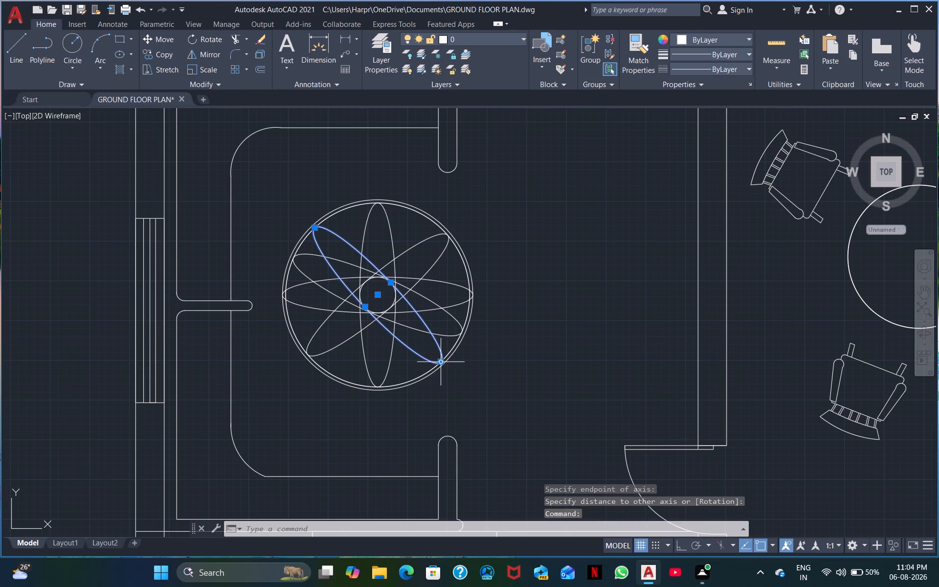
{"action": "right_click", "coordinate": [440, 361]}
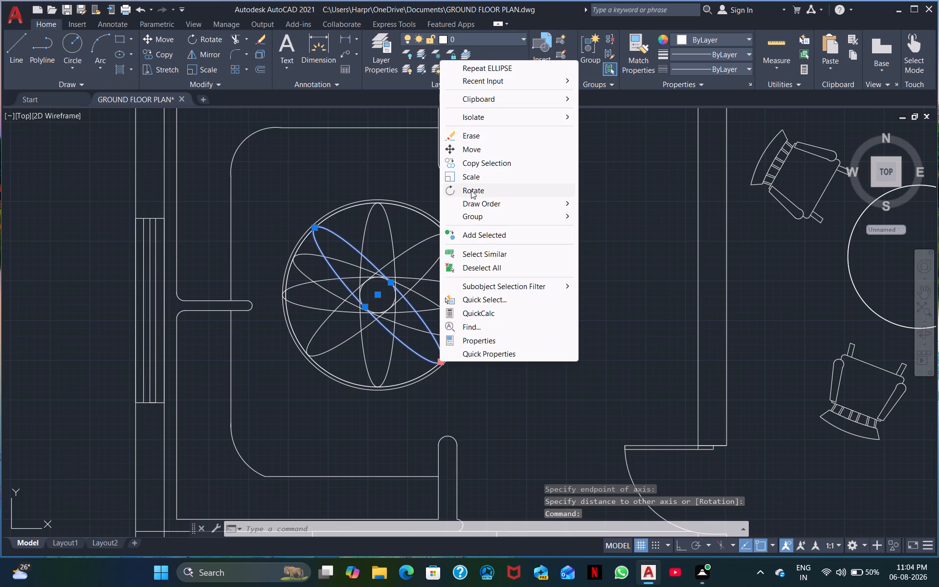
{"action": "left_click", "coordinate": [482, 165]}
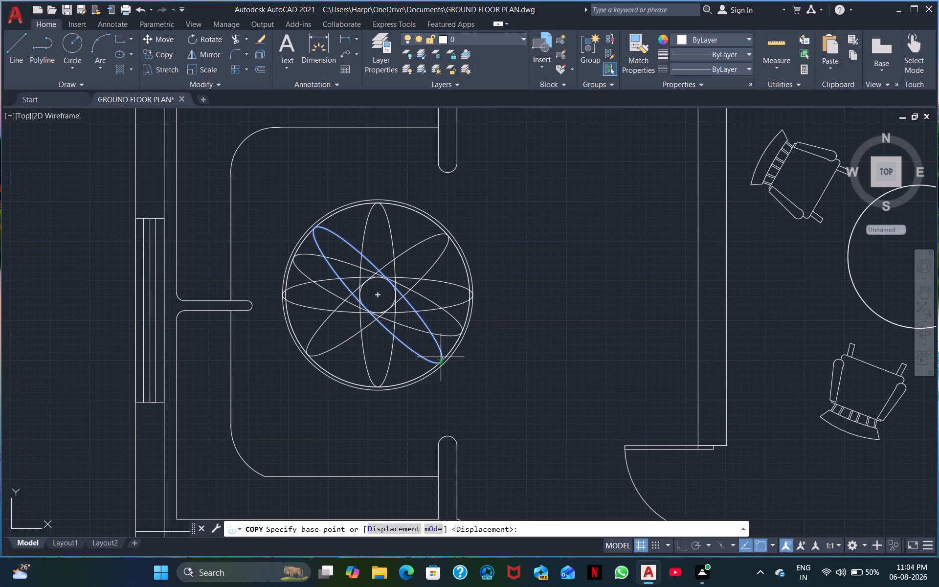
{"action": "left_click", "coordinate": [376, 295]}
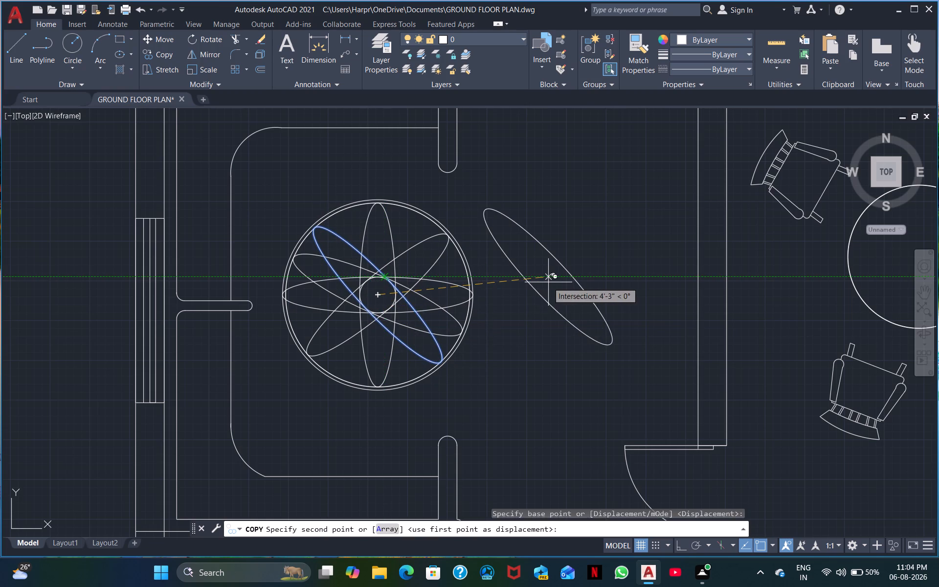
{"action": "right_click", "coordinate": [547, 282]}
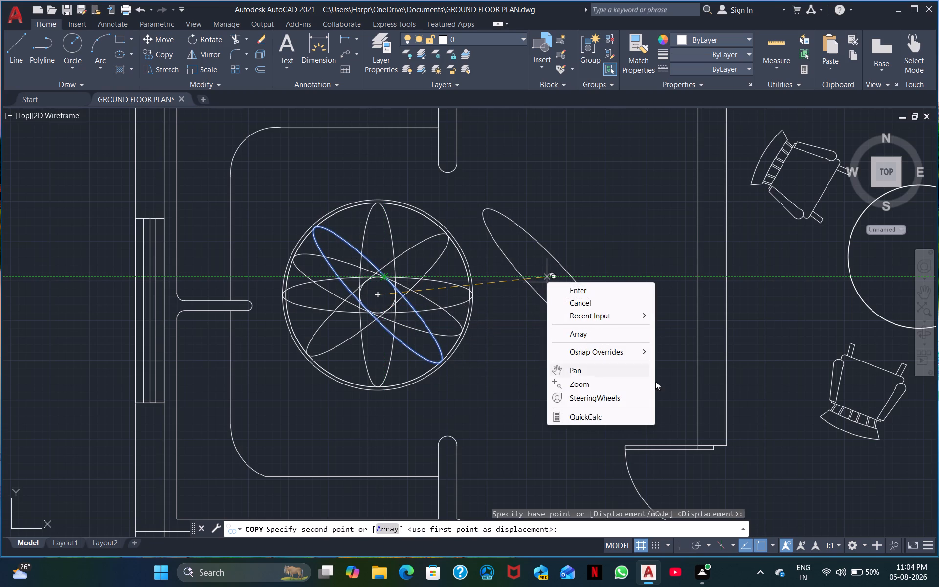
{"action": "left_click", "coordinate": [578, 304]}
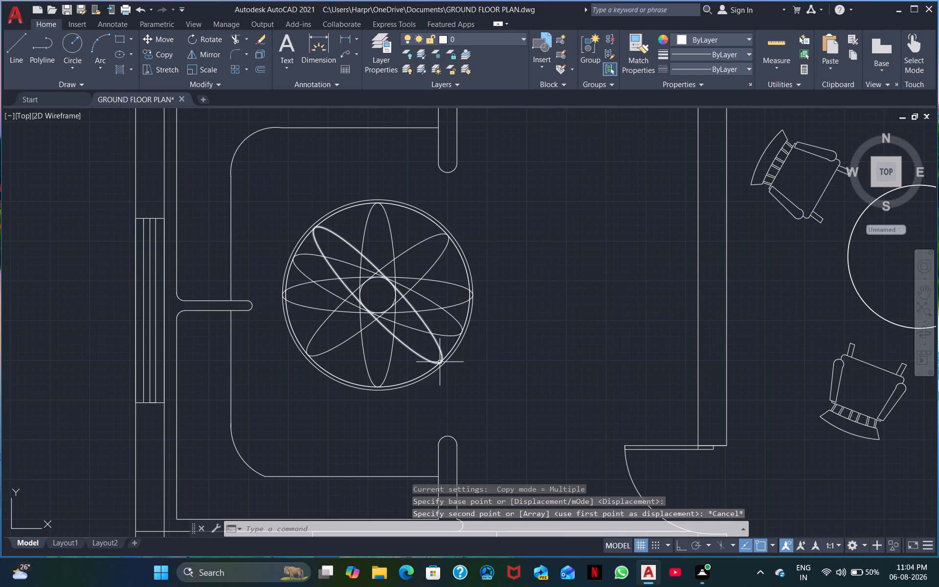
Copy the northwest-southeast ellipse in place, using its southeast end as both base point and destination.
{"action": "left_click", "coordinate": [440, 361]}
{"action": "right_click", "coordinate": [441, 361]}
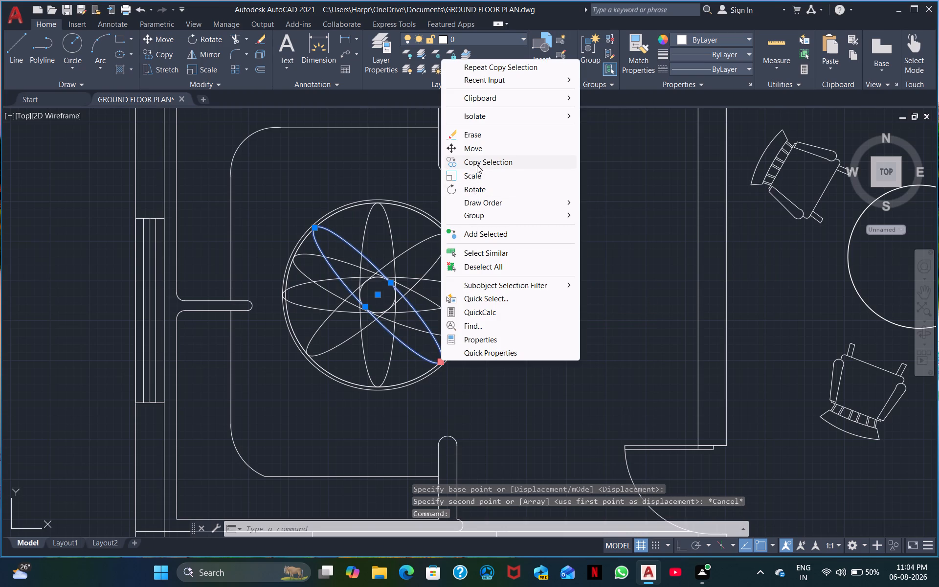
{"action": "left_click", "coordinate": [474, 165]}
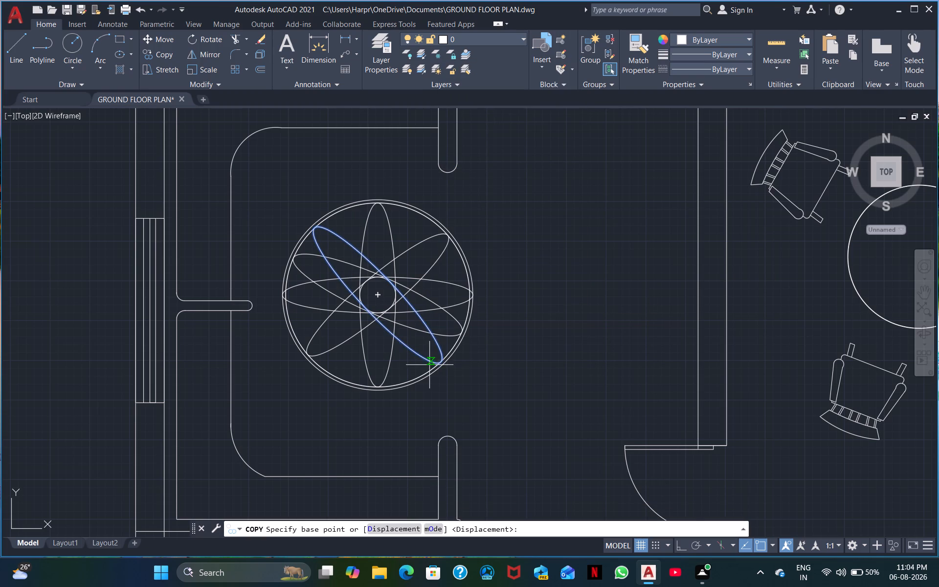
{"action": "left_click", "coordinate": [439, 361]}
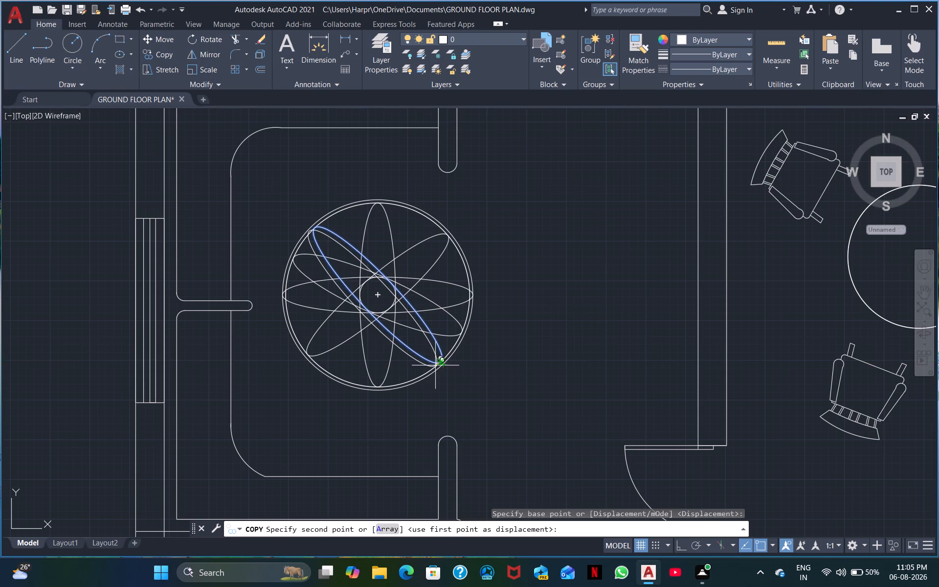
{"action": "left_click", "coordinate": [436, 365]}
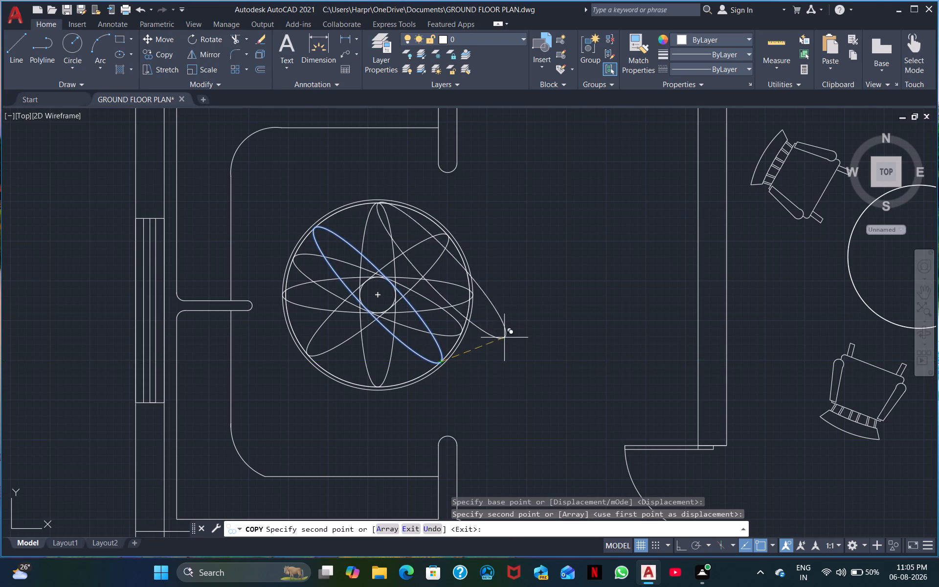
{"action": "key", "text": "Escape"}
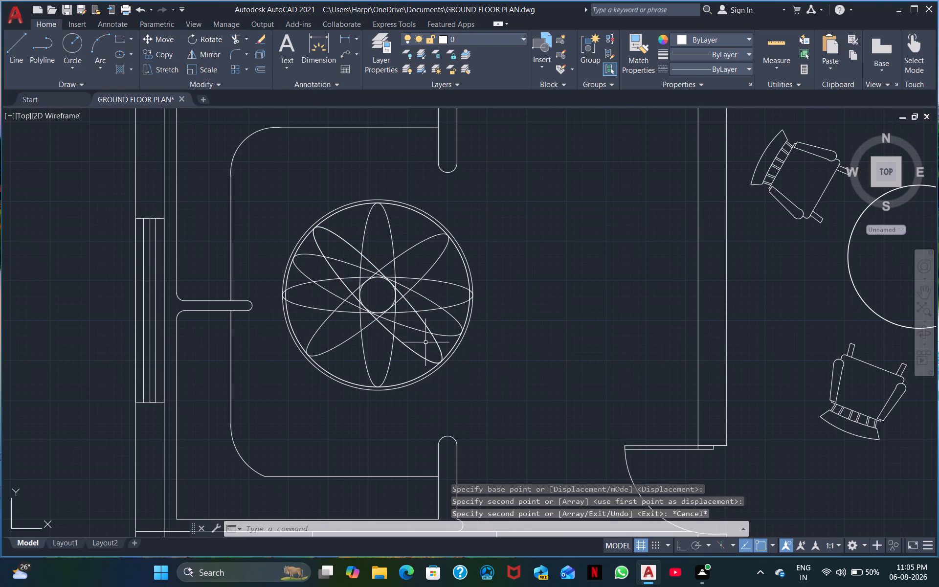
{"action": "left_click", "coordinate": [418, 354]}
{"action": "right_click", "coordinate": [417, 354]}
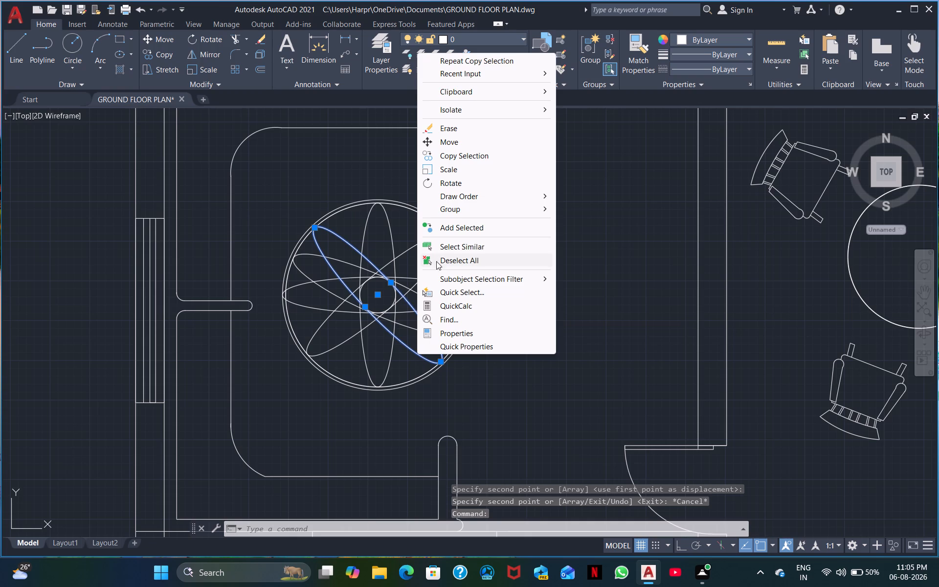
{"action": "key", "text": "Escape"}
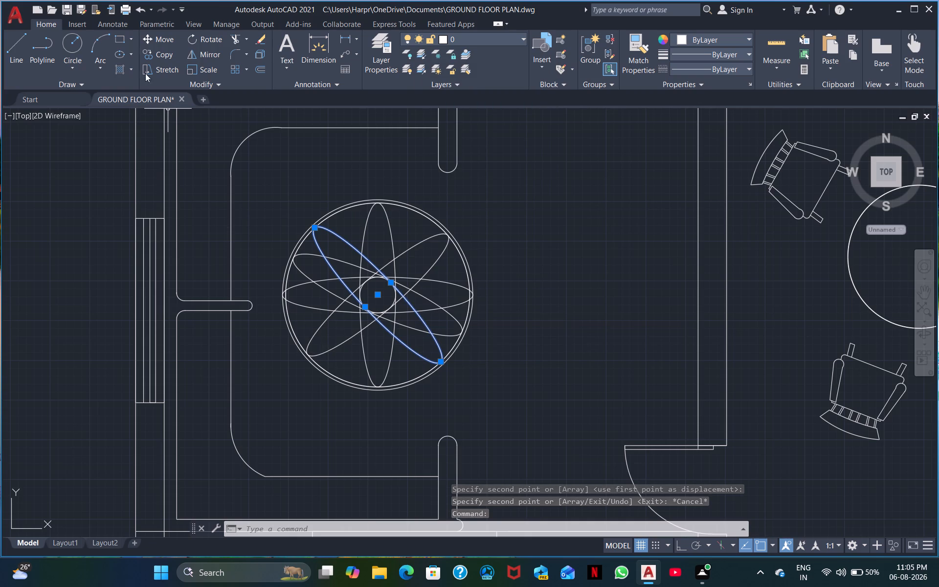
Draw a narrow ellipse from the ring's centre towards north-northeast, between the north-south and northeast-southwest ellipses.
{"action": "left_click", "coordinate": [117, 58]}
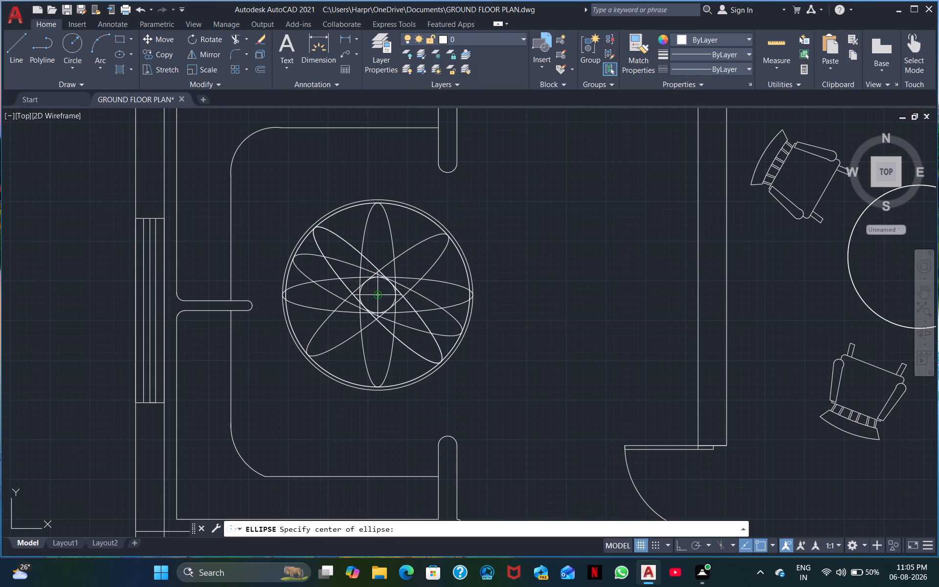
{"action": "left_click", "coordinate": [380, 293]}
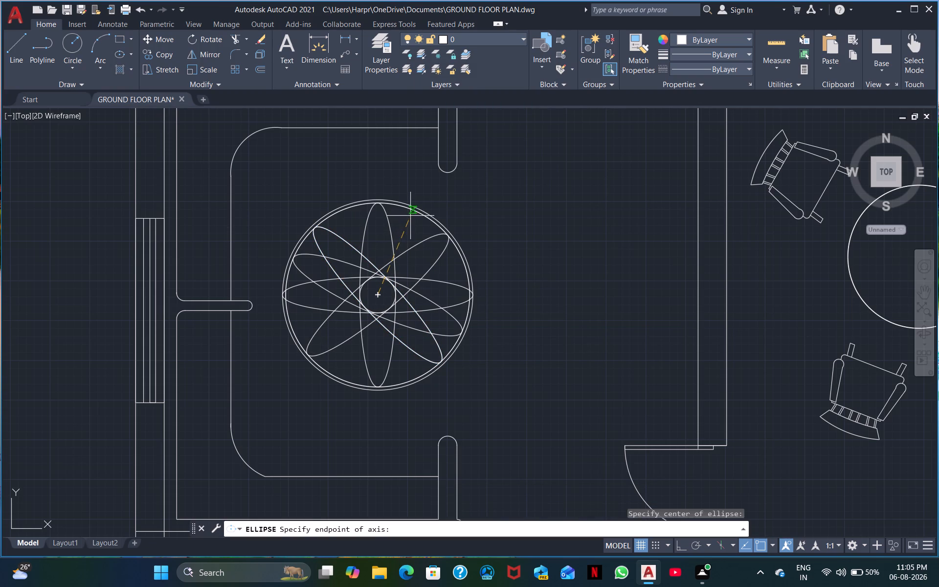
{"action": "left_click", "coordinate": [413, 208]}
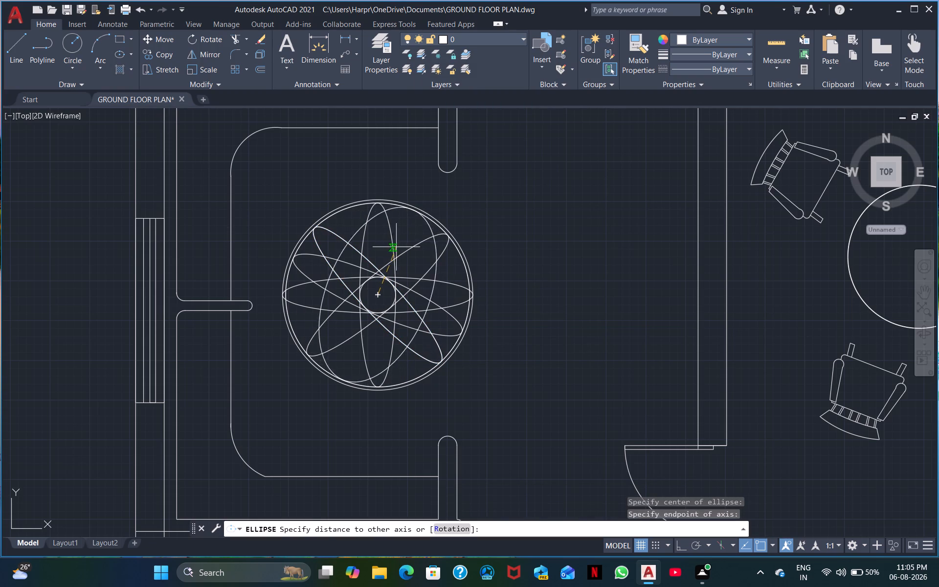
{"action": "left_click", "coordinate": [378, 280]}
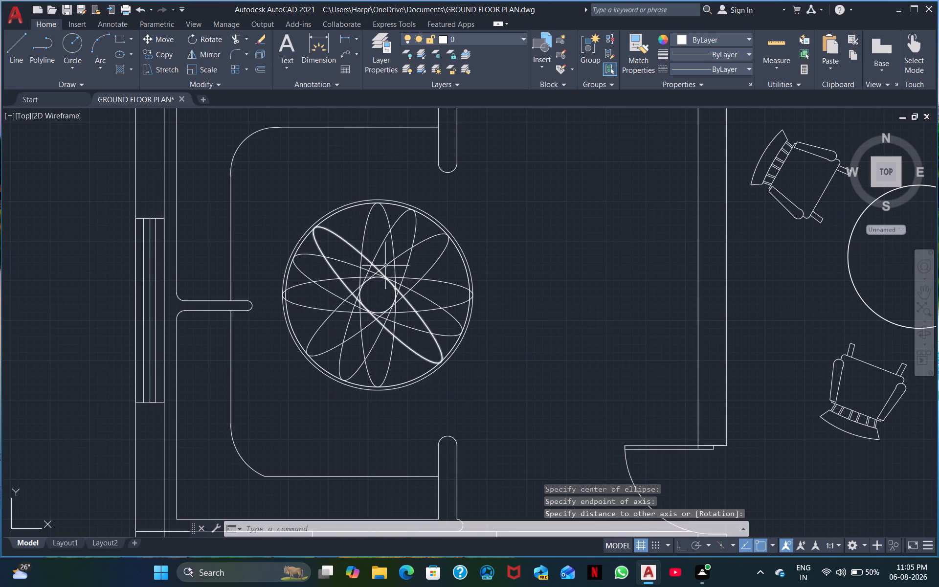
Draw a narrow ellipse from the ring's centre towards north-northwest, between the north-south and northwest-southeast ellipses.
{"action": "left_click", "coordinate": [121, 55]}
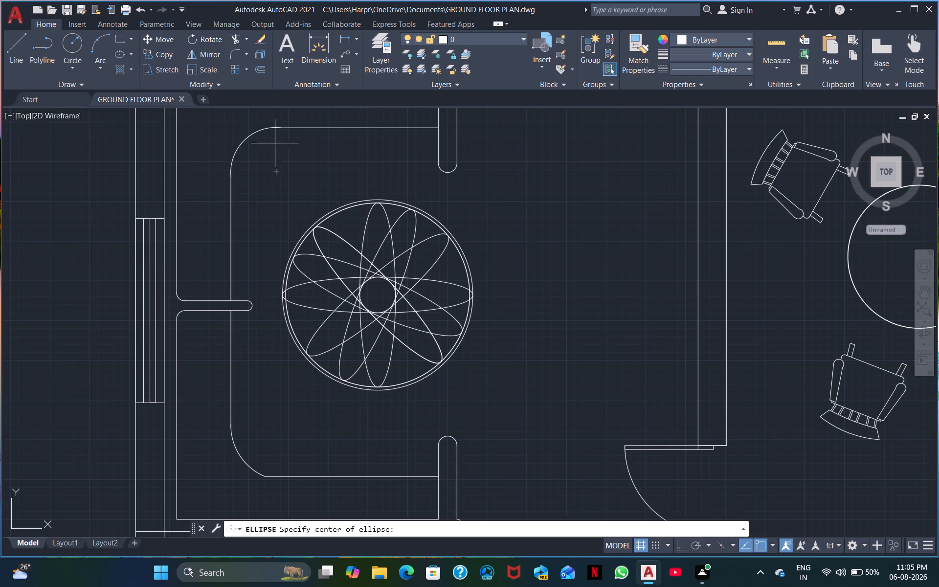
{"action": "left_click", "coordinate": [375, 294]}
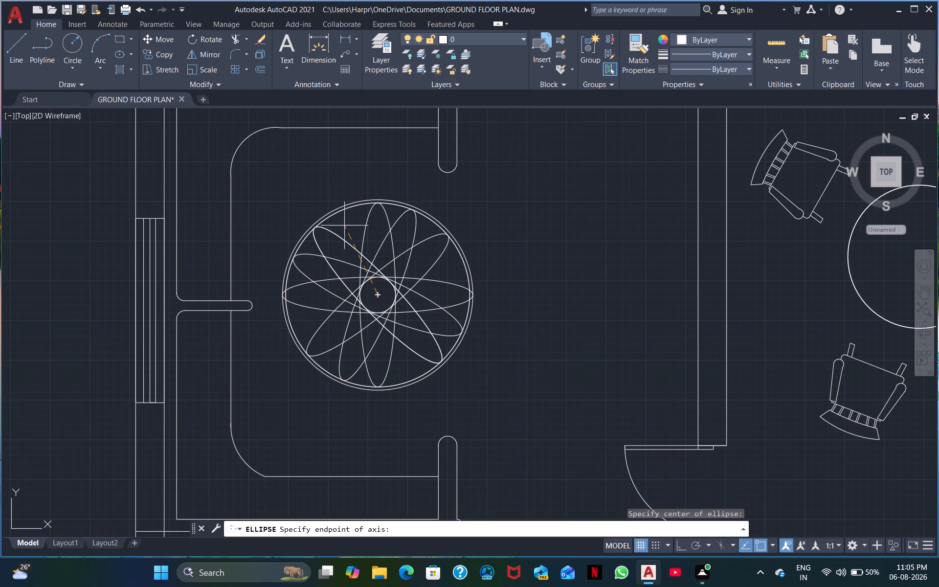
{"action": "left_click", "coordinate": [343, 212]}
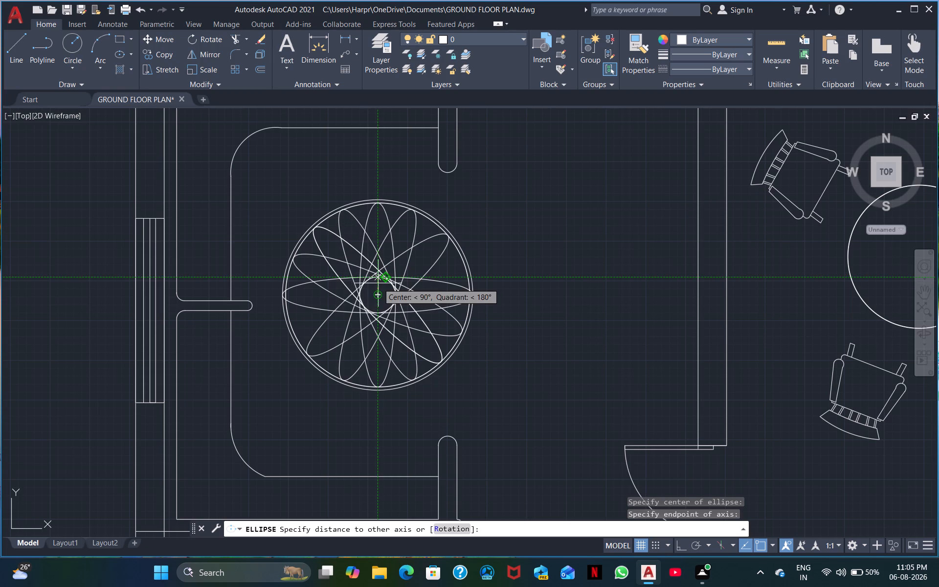
{"action": "left_click", "coordinate": [378, 283]}
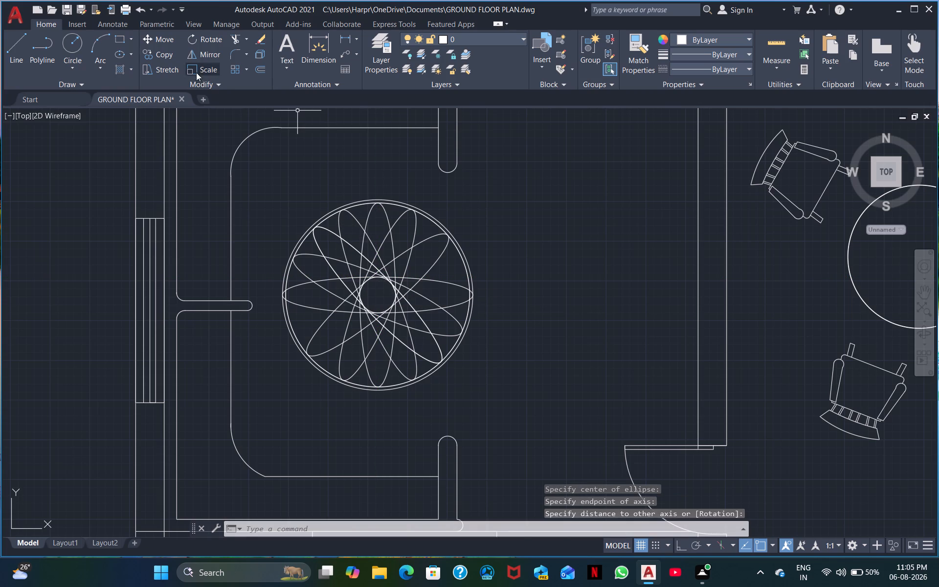
Draw a narrow ellipse from the ring's centre towards east-northeast, between the east-west and northeast-southwest ellipses.
{"action": "left_click", "coordinate": [117, 54]}
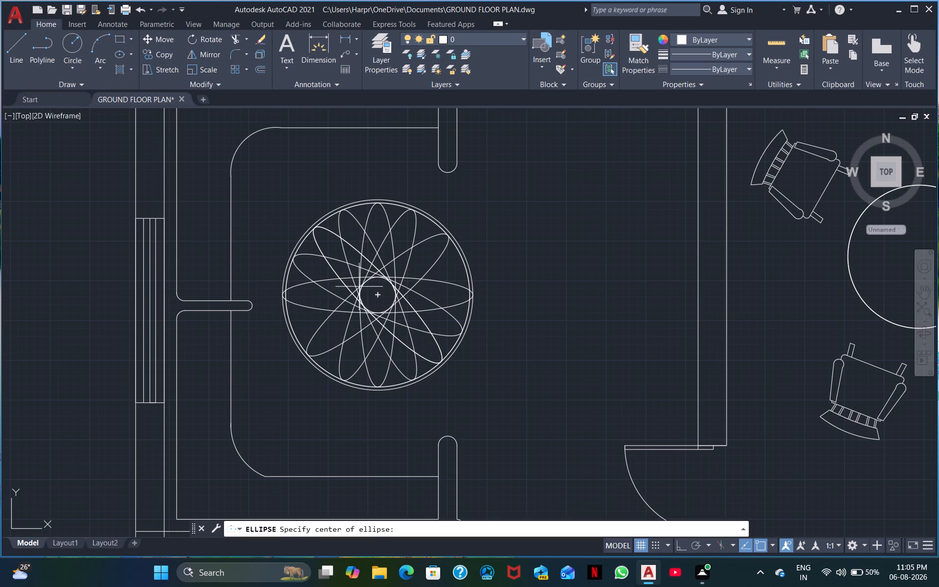
{"action": "left_click", "coordinate": [376, 292]}
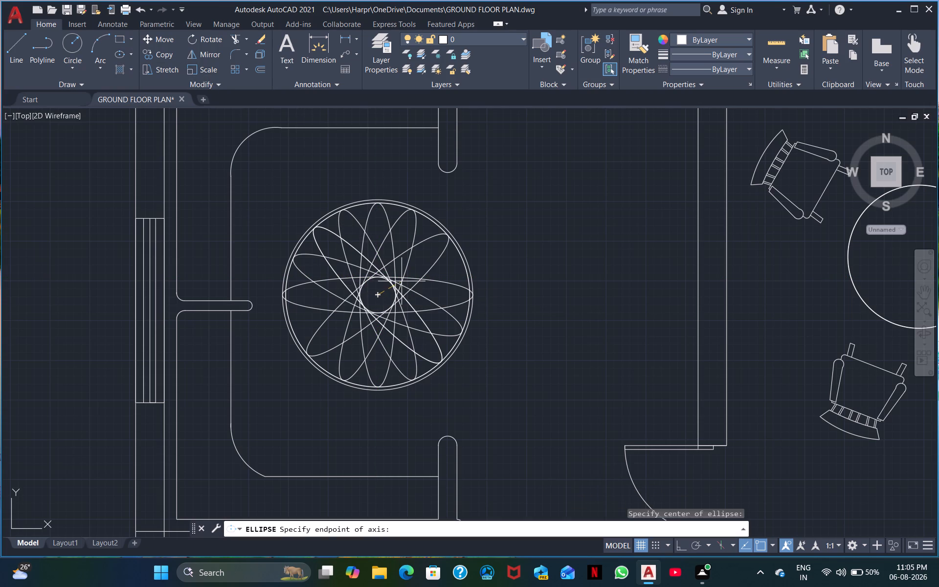
{"action": "left_click", "coordinate": [462, 261]}
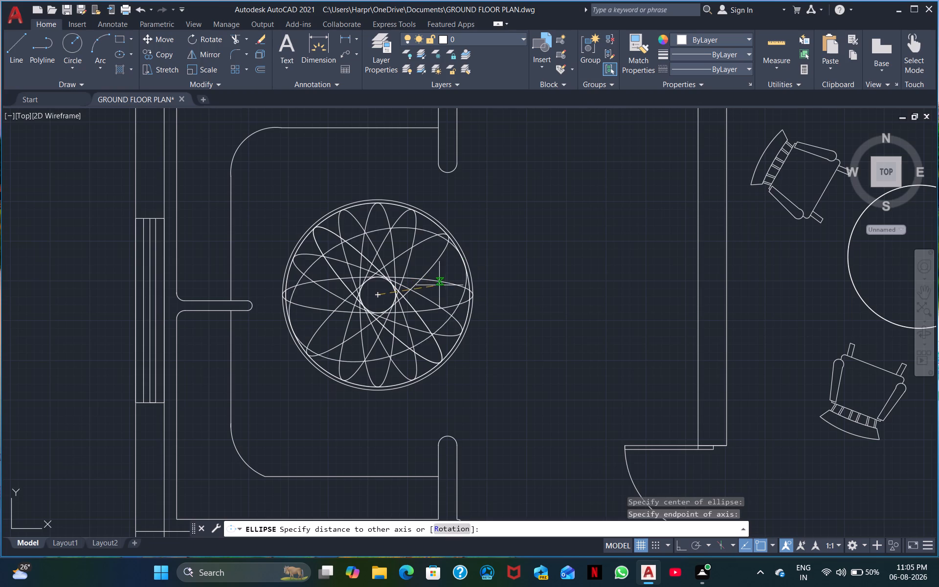
{"action": "left_click", "coordinate": [394, 306]}
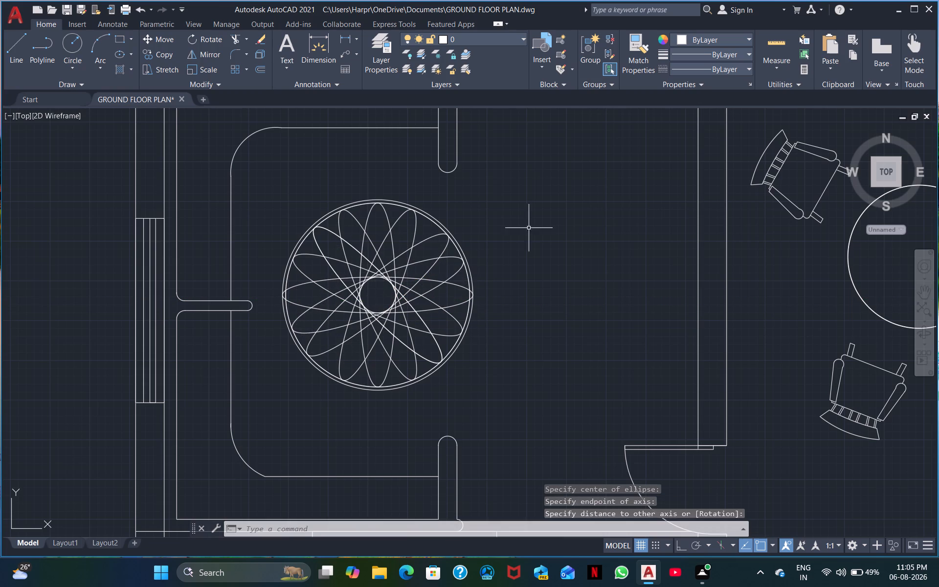
{"action": "key", "text": "Escape"}
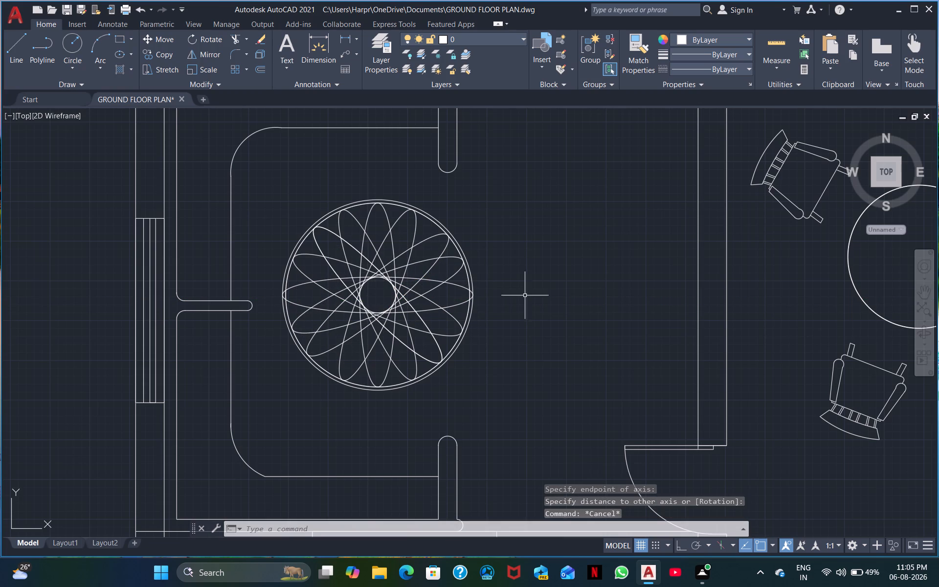
Trim the overlapping ellipse arcs inside the northwest and north petals, keeping only the petal tips along the ring.
{"action": "scroll", "coordinate": [538, 334], "scroll_direction": "down", "scroll_amount": 1}
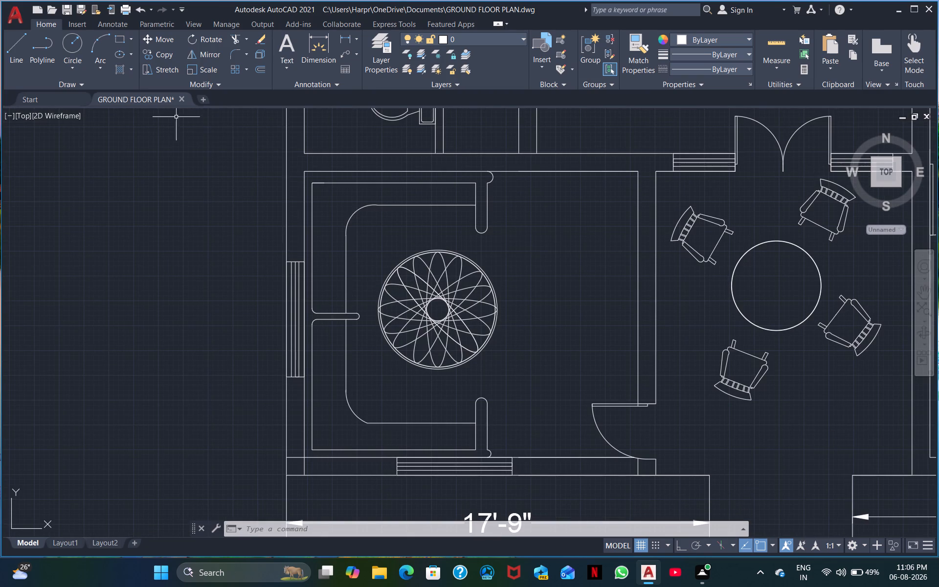
{"action": "left_click", "coordinate": [234, 36]}
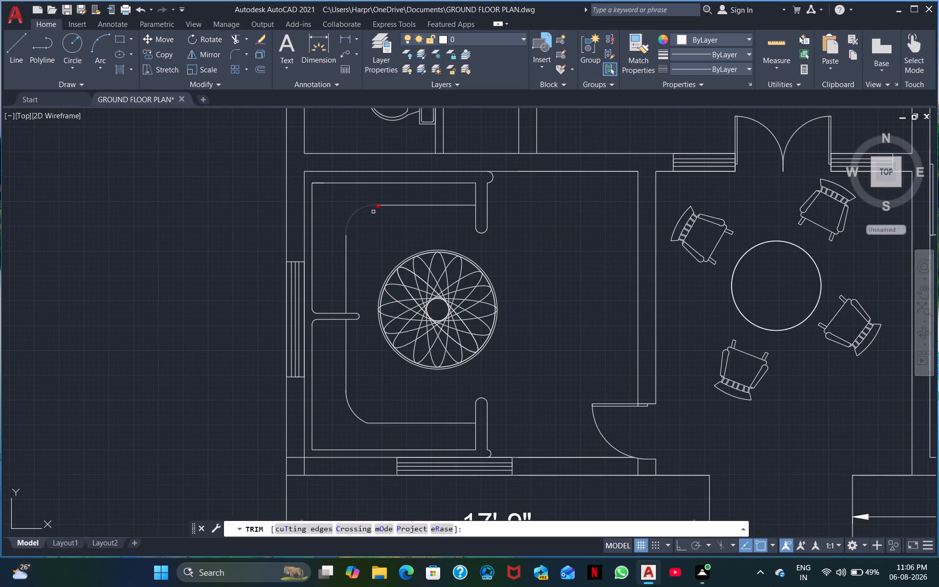
{"action": "left_click", "coordinate": [412, 287]}
{"action": "left_click", "coordinate": [408, 290]}
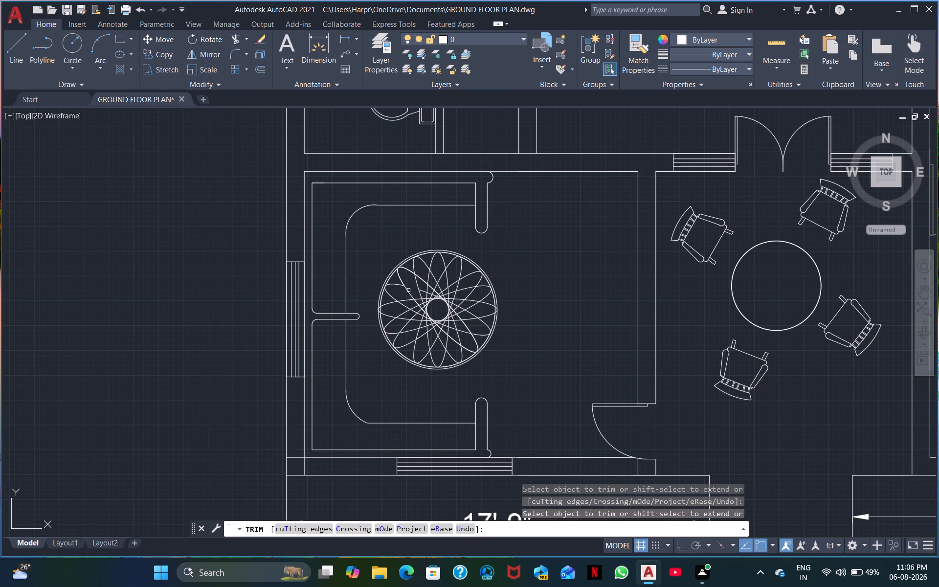
{"action": "left_click", "coordinate": [408, 292]}
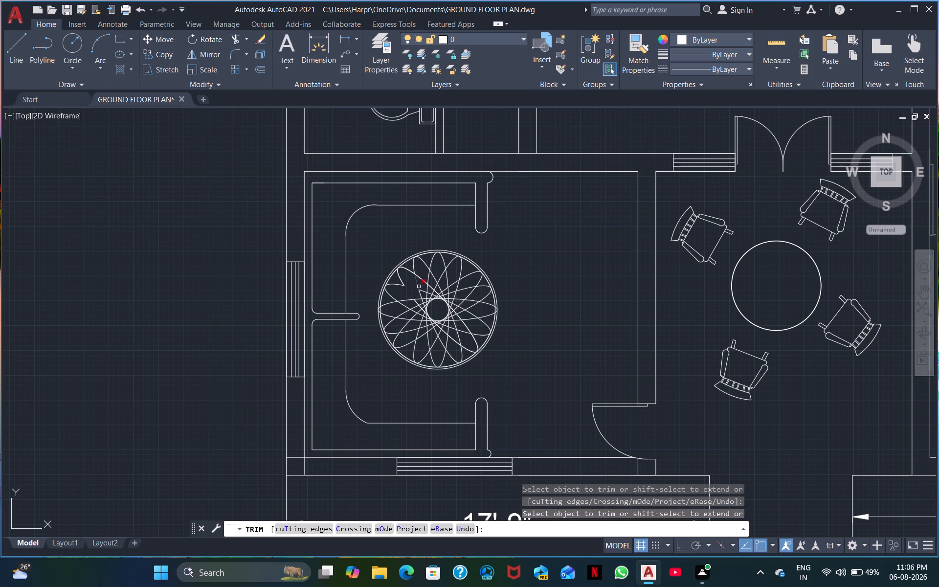
{"action": "left_click", "coordinate": [419, 287]}
{"action": "left_click", "coordinate": [422, 279]}
{"action": "left_click", "coordinate": [423, 281]}
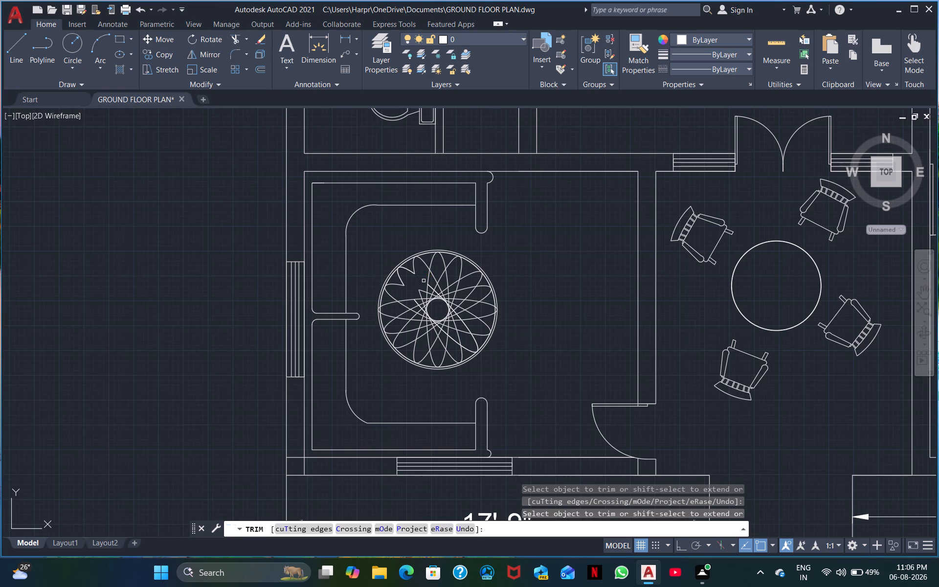
{"action": "left_click", "coordinate": [430, 272]}
{"action": "left_click", "coordinate": [429, 273]}
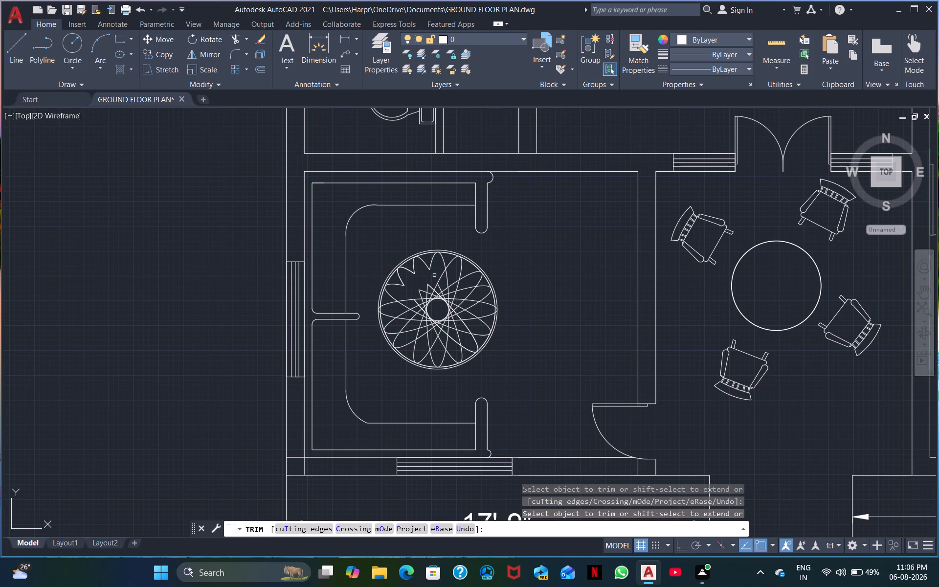
{"action": "left_click", "coordinate": [442, 273]}
{"action": "left_click", "coordinate": [444, 271]}
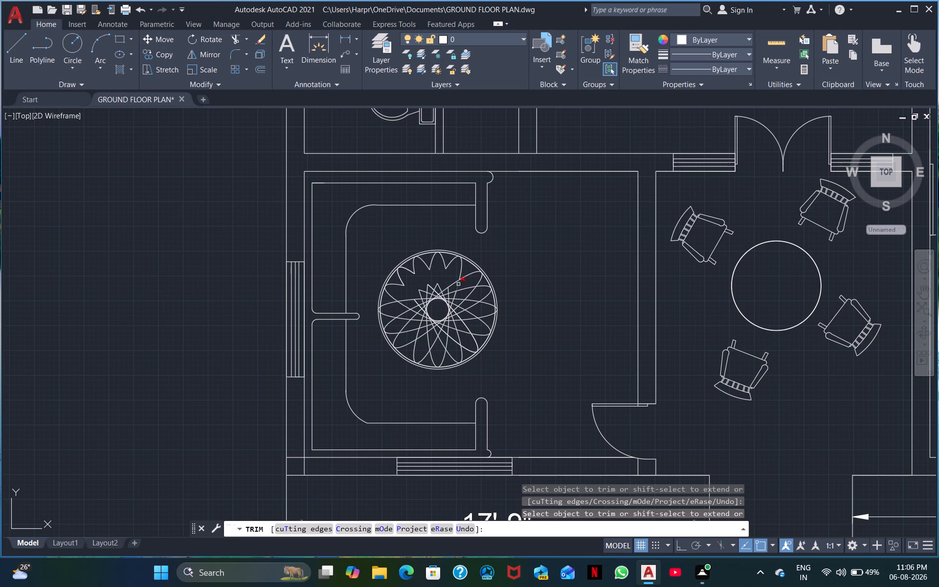
Trim the overlapping ellipse arcs around the northeast, east, south and west parts of the ring, separating the petal tips from the centre.
{"action": "left_click", "coordinate": [453, 284]}
{"action": "left_click", "coordinate": [458, 285]}
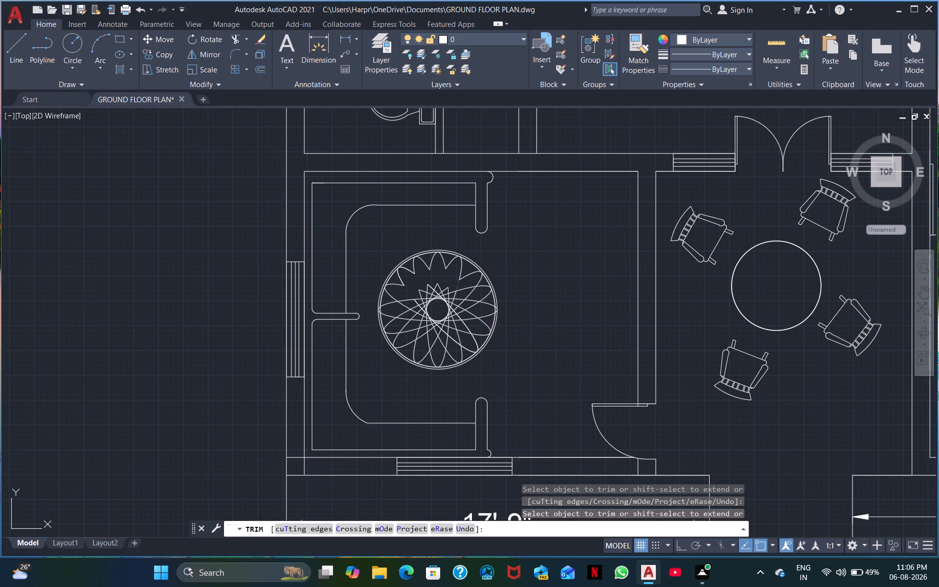
{"action": "left_click", "coordinate": [457, 291]}
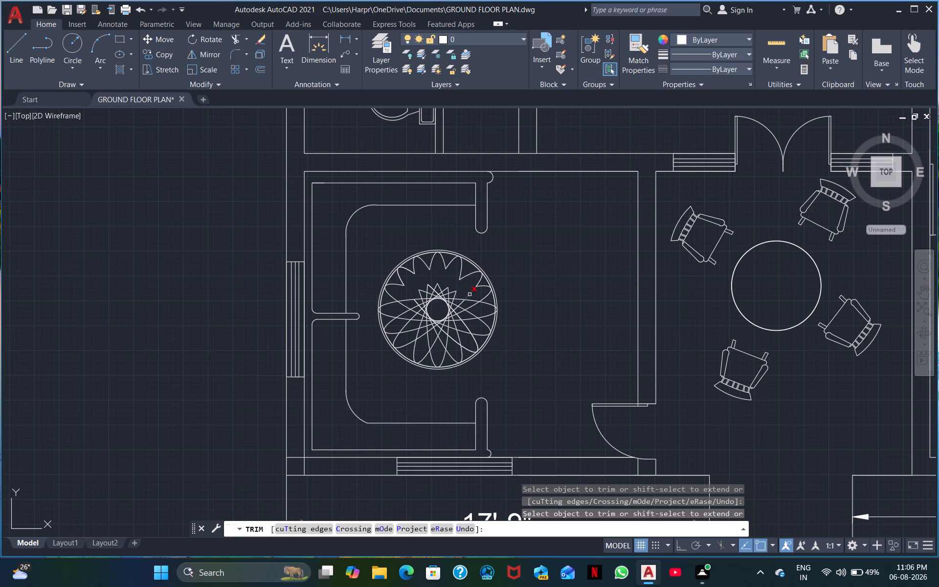
{"action": "left_click", "coordinate": [471, 294]}
{"action": "left_click", "coordinate": [474, 299]}
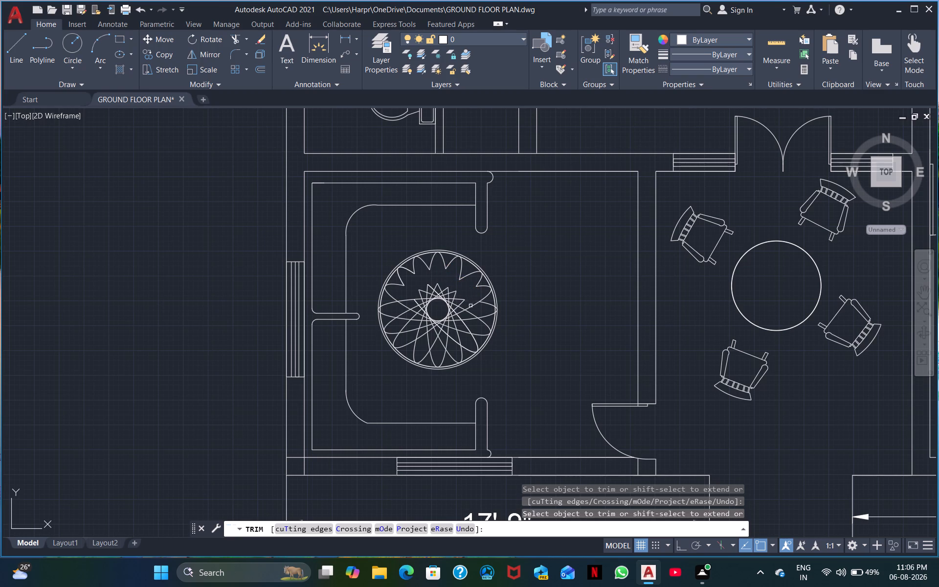
{"action": "left_click", "coordinate": [470, 306]}
{"action": "left_click", "coordinate": [470, 313]}
{"action": "left_click", "coordinate": [470, 319]}
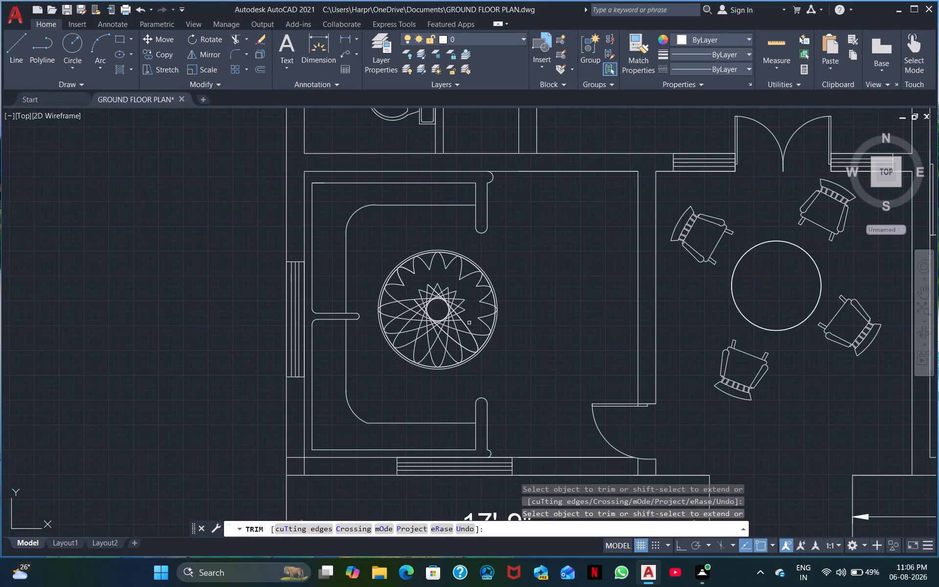
{"action": "left_click", "coordinate": [466, 326]}
{"action": "left_click_drag", "start_coordinate": [468, 318], "coordinate": [458, 325]}
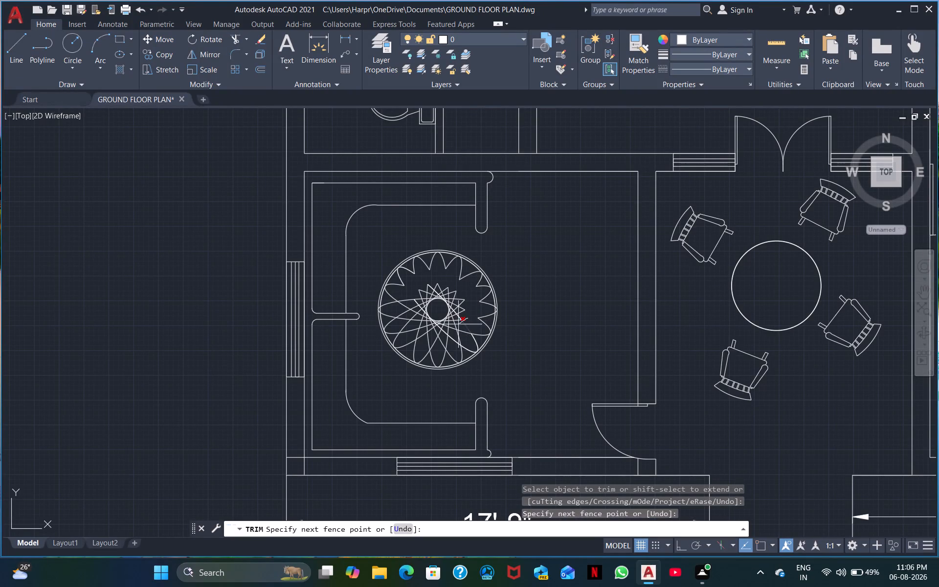
{"action": "left_click_drag", "start_coordinate": [458, 325], "coordinate": [411, 319]}
{"action": "left_click_drag", "start_coordinate": [411, 319], "coordinate": [444, 297]}
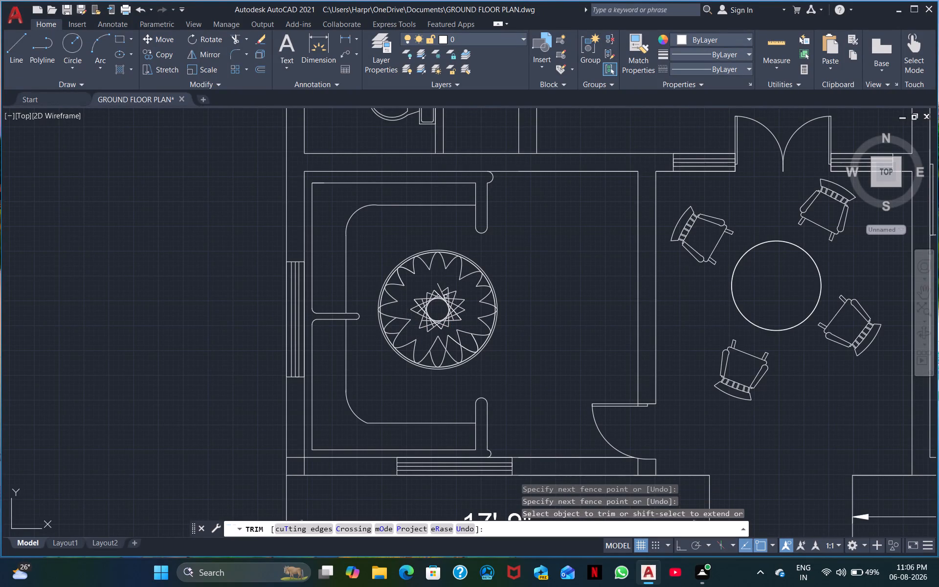
Trim the leftover overlapping arc ends from the southwest, south and southeast petal tips.
{"action": "scroll", "coordinate": [415, 329], "scroll_direction": "up", "scroll_amount": 1}
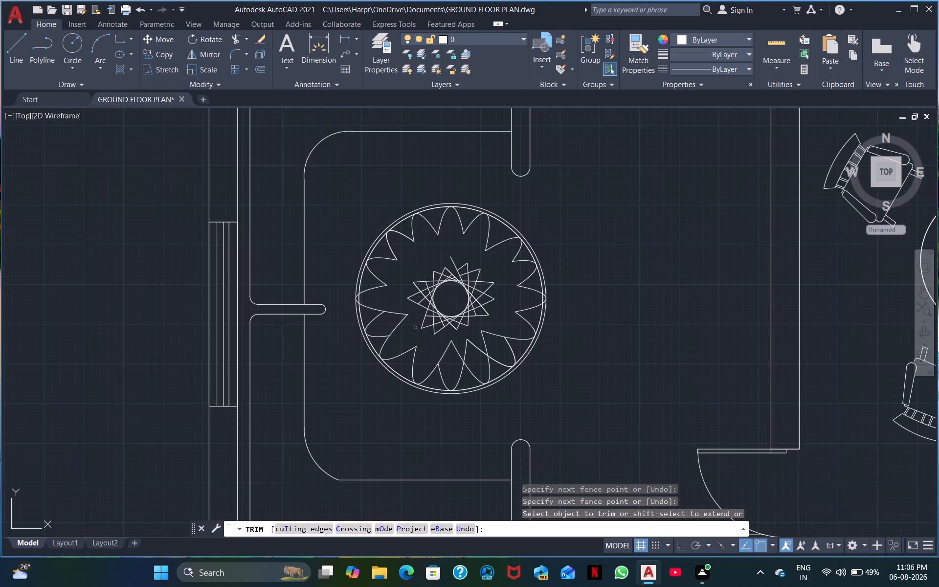
{"action": "left_click", "coordinate": [398, 323]}
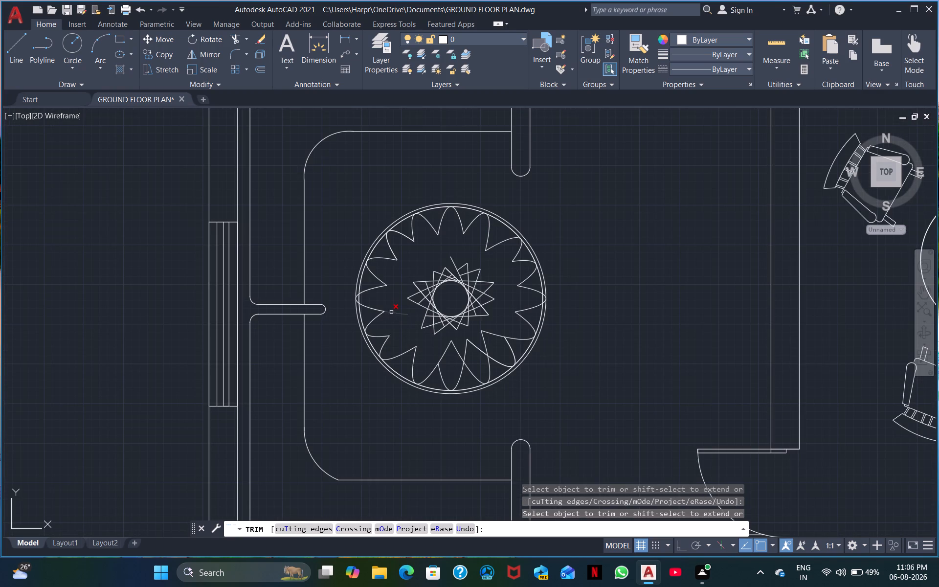
{"action": "left_click", "coordinate": [391, 312]}
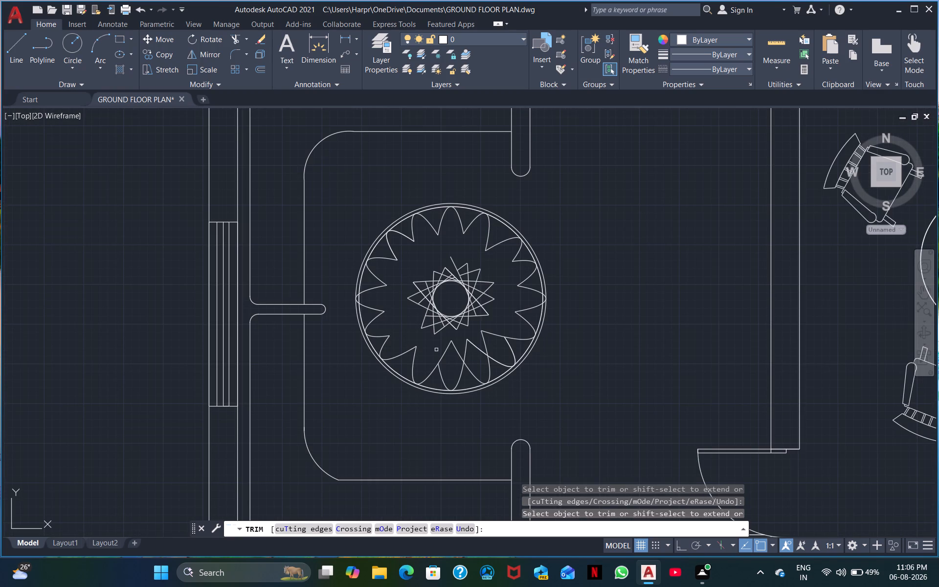
{"action": "left_click", "coordinate": [443, 353]}
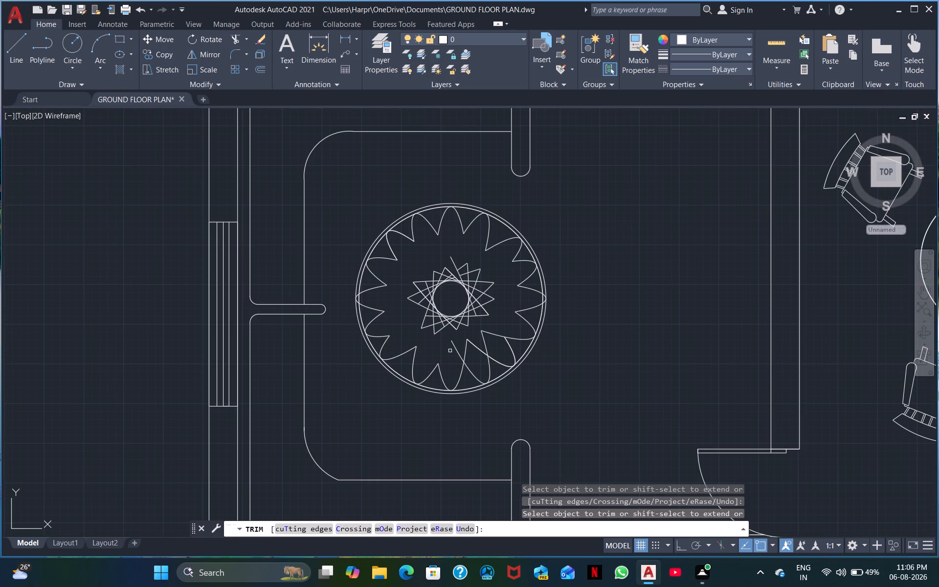
{"action": "left_click", "coordinate": [456, 348]}
{"action": "left_click", "coordinate": [466, 349]}
{"action": "left_click", "coordinate": [473, 344]}
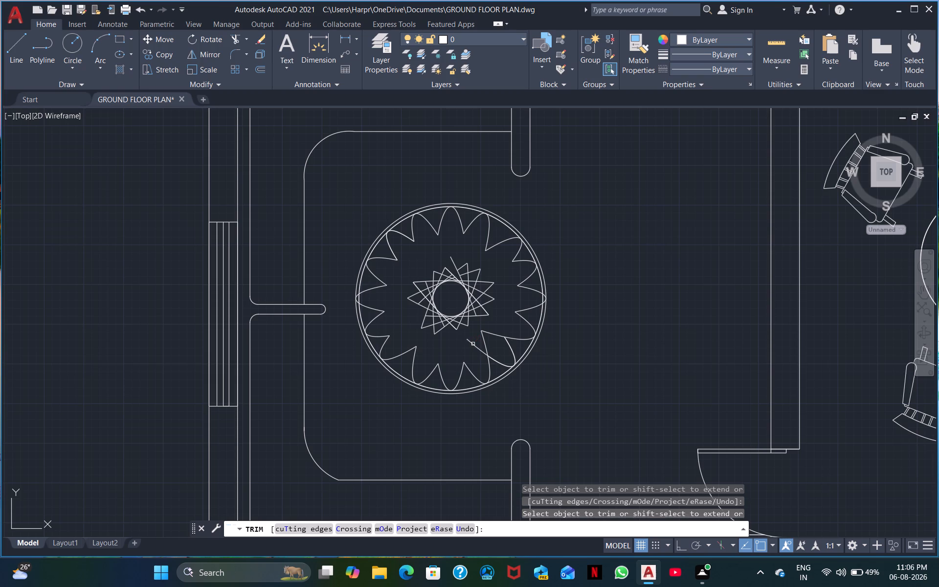
{"action": "left_click", "coordinate": [472, 345]}
{"action": "left_click", "coordinate": [477, 344]}
{"action": "left_click", "coordinate": [486, 343]}
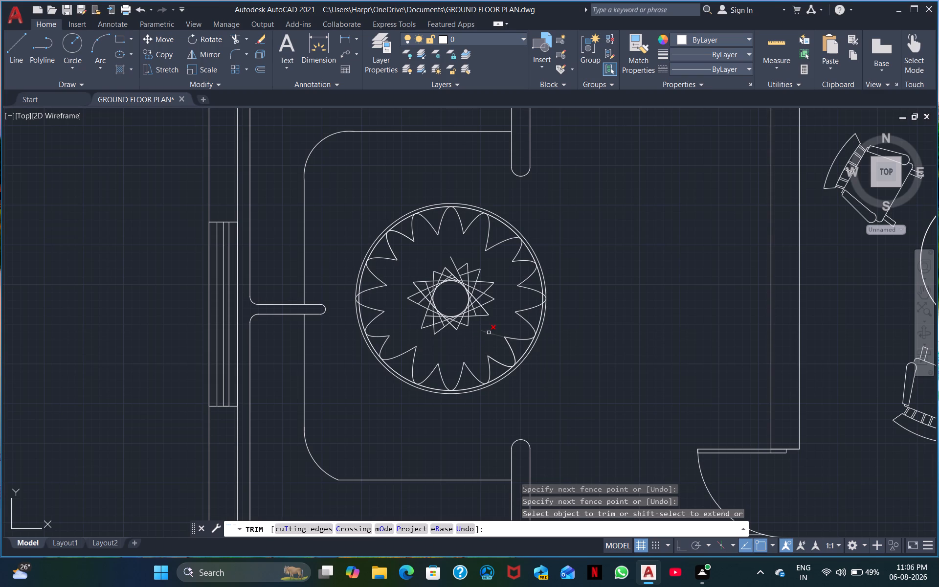
{"action": "left_click", "coordinate": [489, 333]}
Trim the crossing arc fragments of the star shape around the small inner circle.
{"action": "left_click_drag", "start_coordinate": [475, 283], "coordinate": [470, 316]}
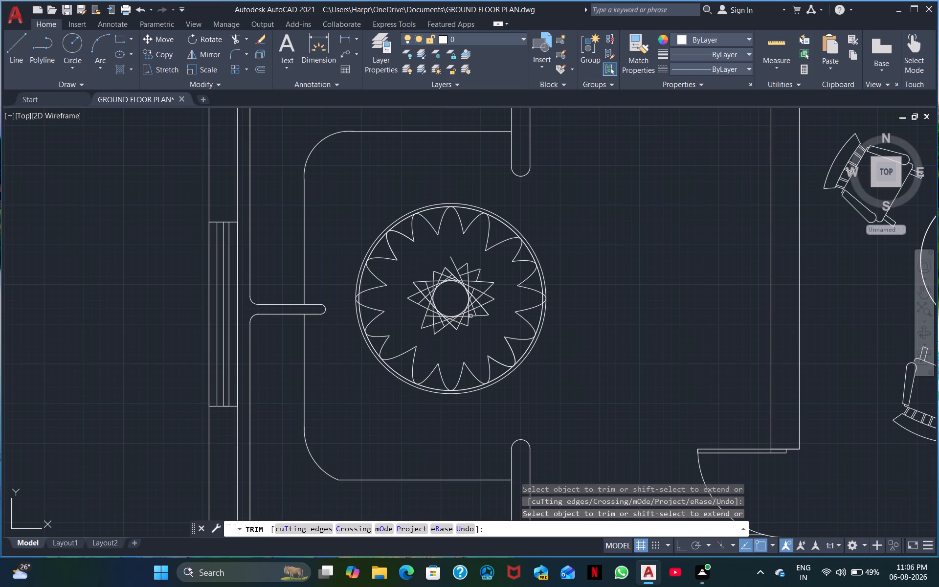
{"action": "left_click_drag", "start_coordinate": [470, 316], "coordinate": [465, 321]}
{"action": "left_click", "coordinate": [456, 322]}
{"action": "left_click_drag", "start_coordinate": [426, 276], "coordinate": [426, 293]}
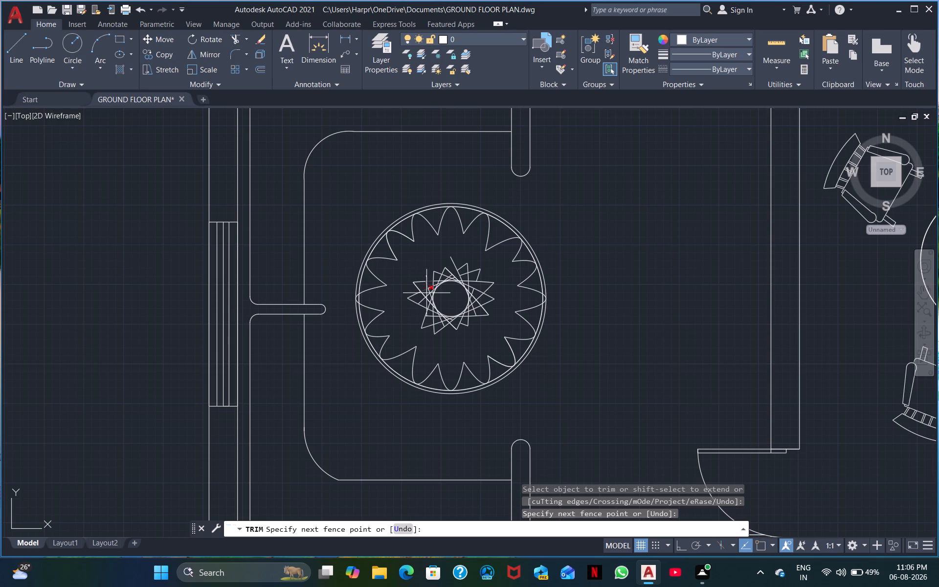
{"action": "left_click_drag", "start_coordinate": [426, 293], "coordinate": [483, 293]}
{"action": "left_click_drag", "start_coordinate": [483, 293], "coordinate": [485, 281]}
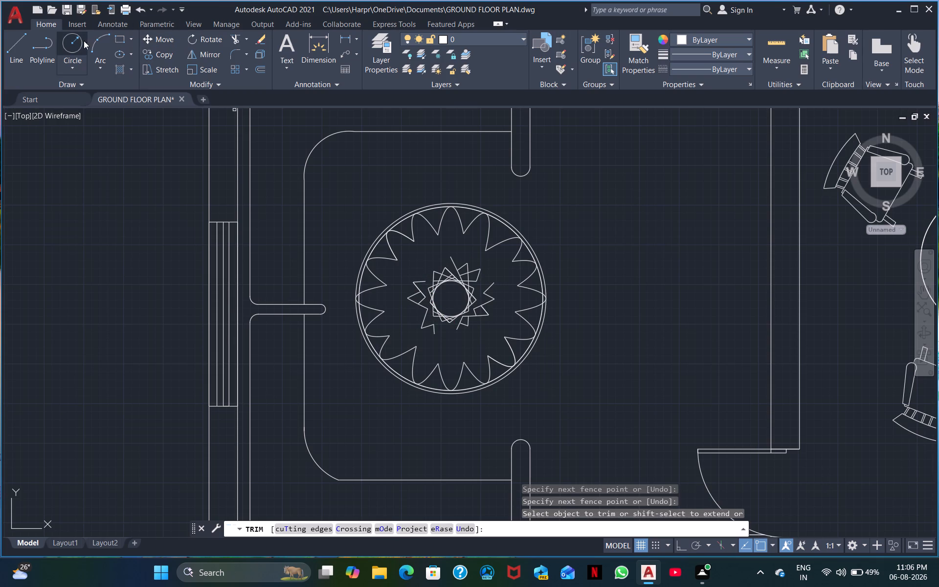
{"action": "left_click", "coordinate": [234, 41]}
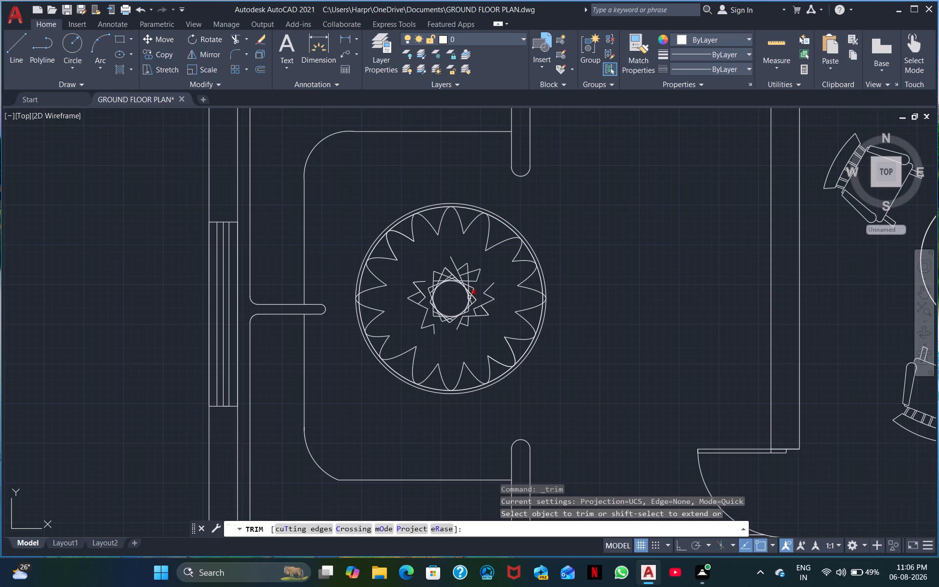
{"action": "left_click", "coordinate": [469, 297]}
{"action": "key", "text": "Escape"}
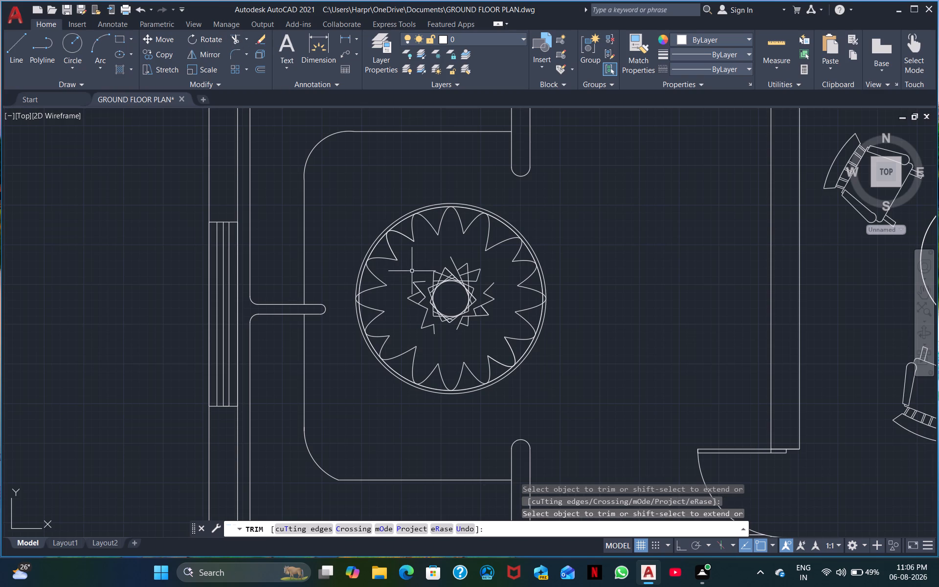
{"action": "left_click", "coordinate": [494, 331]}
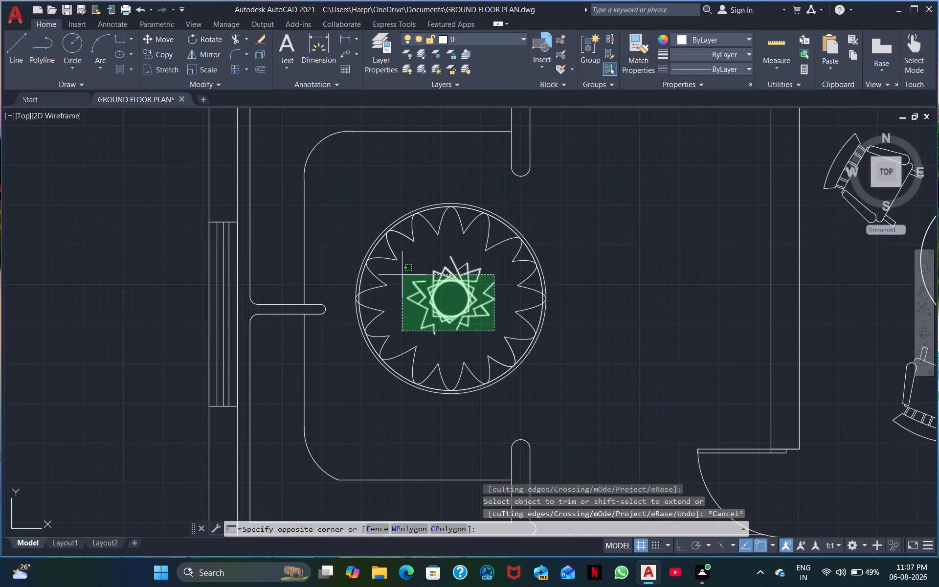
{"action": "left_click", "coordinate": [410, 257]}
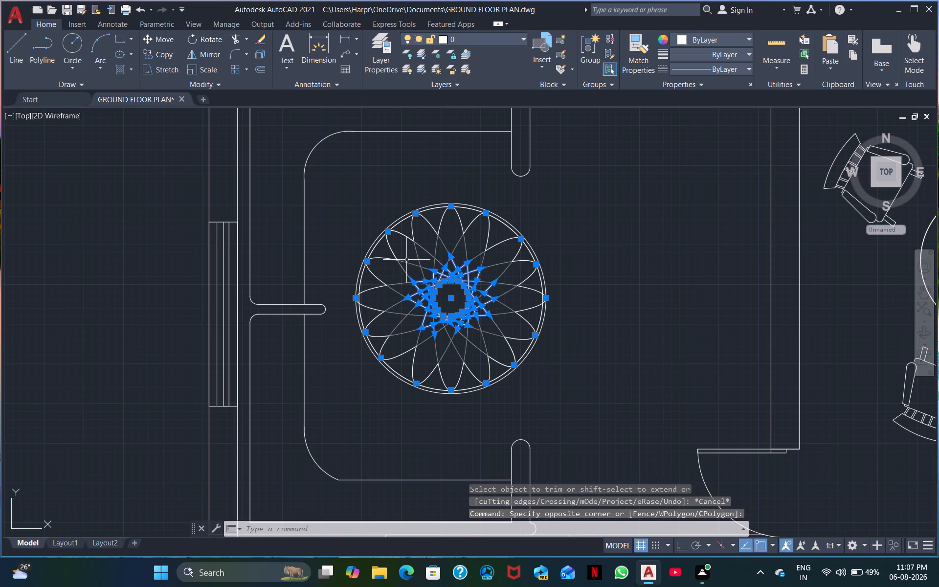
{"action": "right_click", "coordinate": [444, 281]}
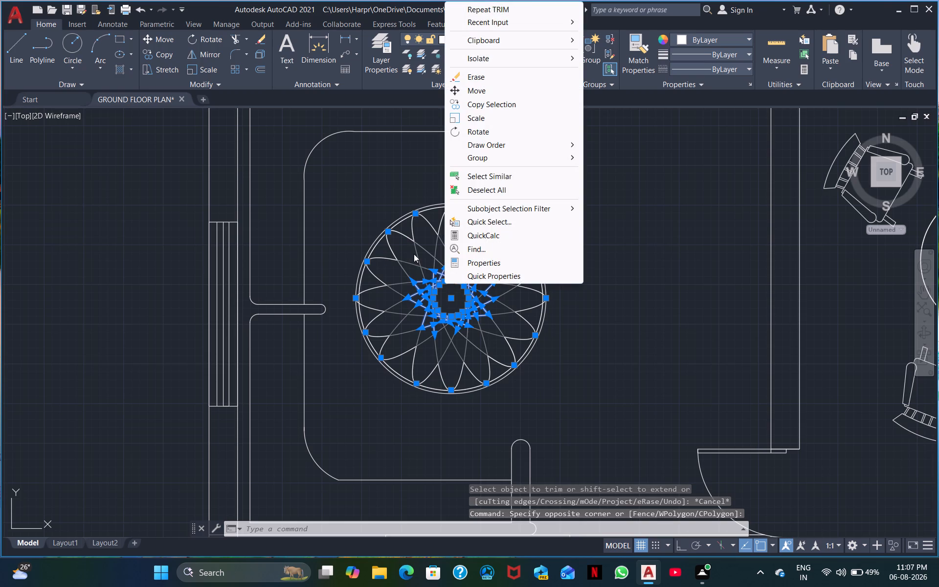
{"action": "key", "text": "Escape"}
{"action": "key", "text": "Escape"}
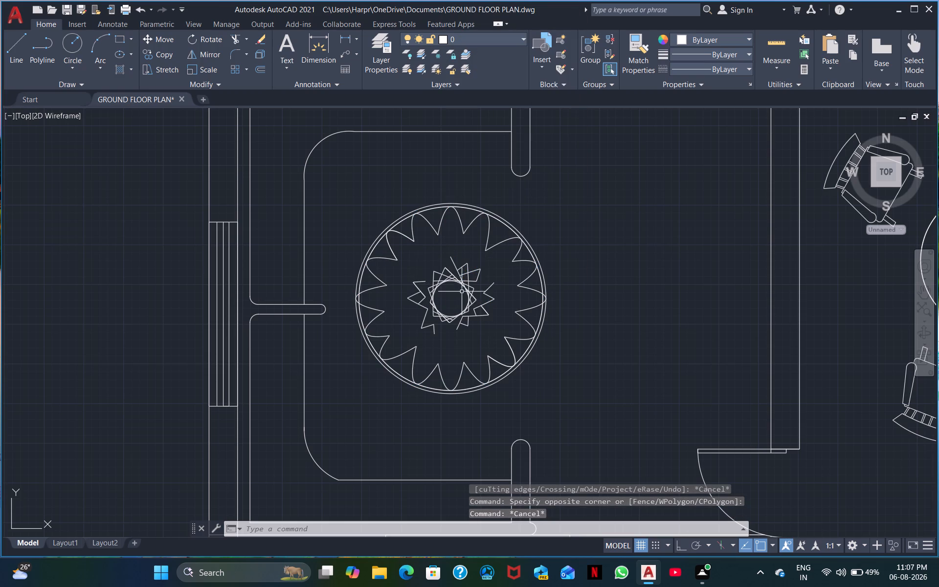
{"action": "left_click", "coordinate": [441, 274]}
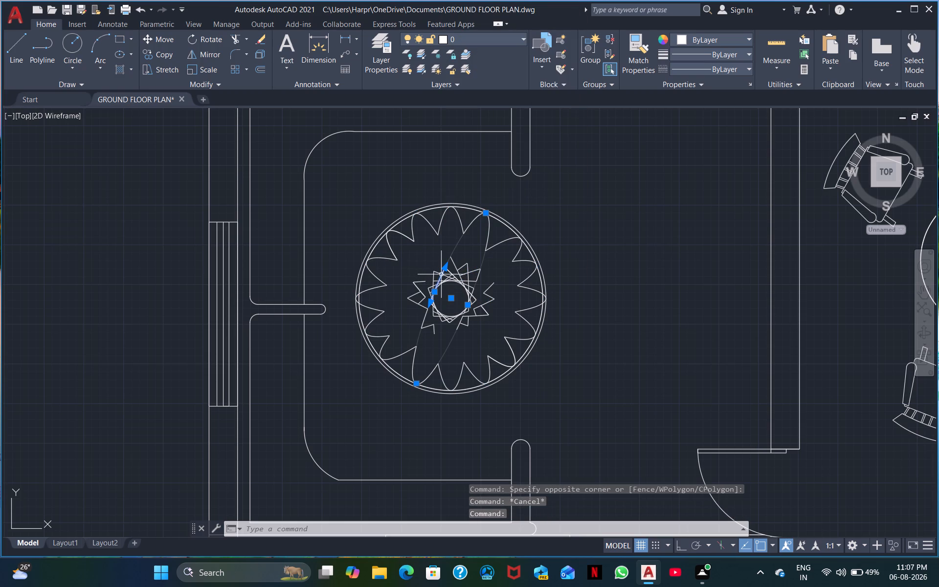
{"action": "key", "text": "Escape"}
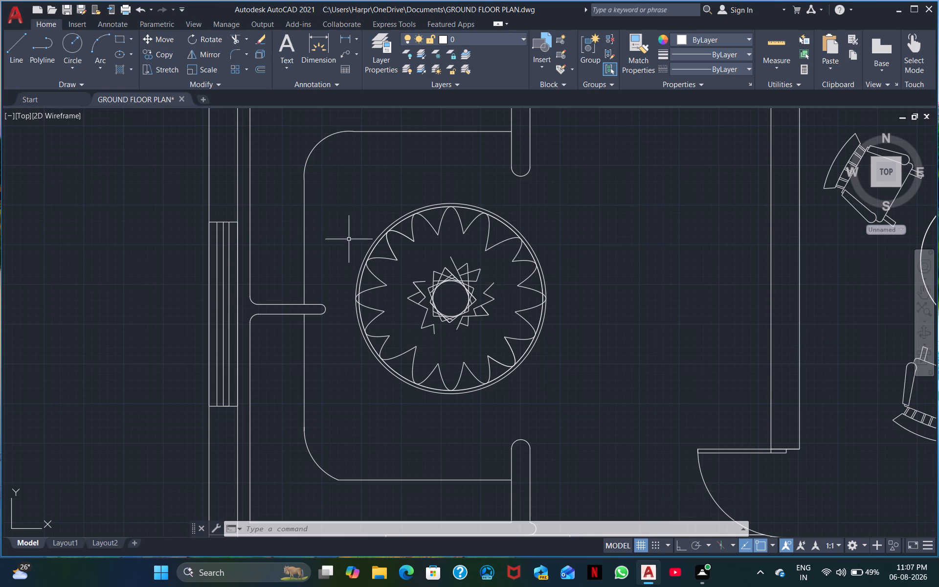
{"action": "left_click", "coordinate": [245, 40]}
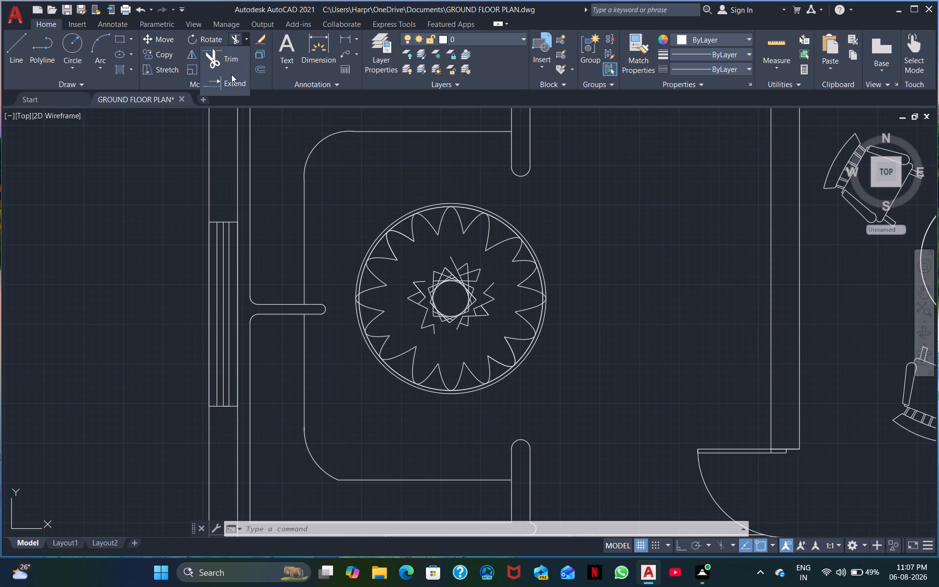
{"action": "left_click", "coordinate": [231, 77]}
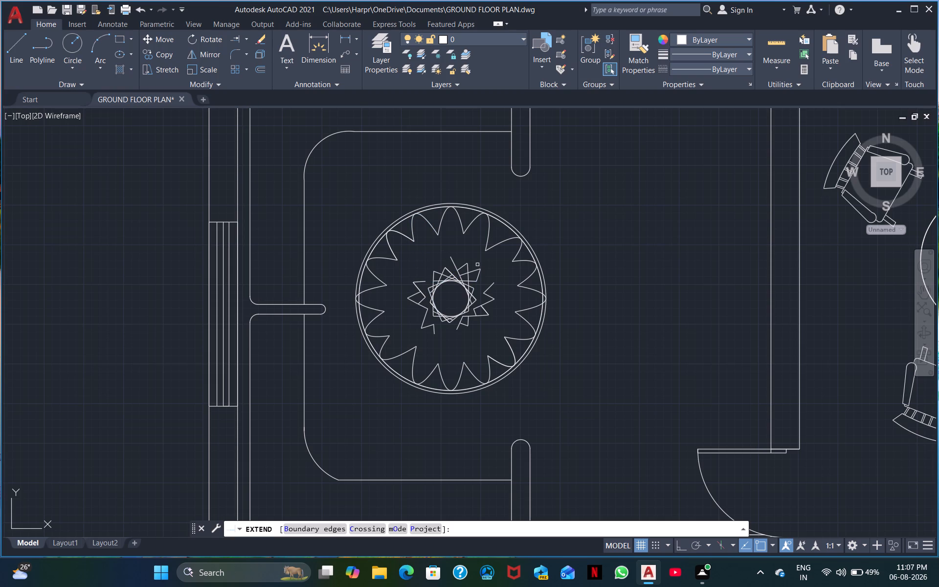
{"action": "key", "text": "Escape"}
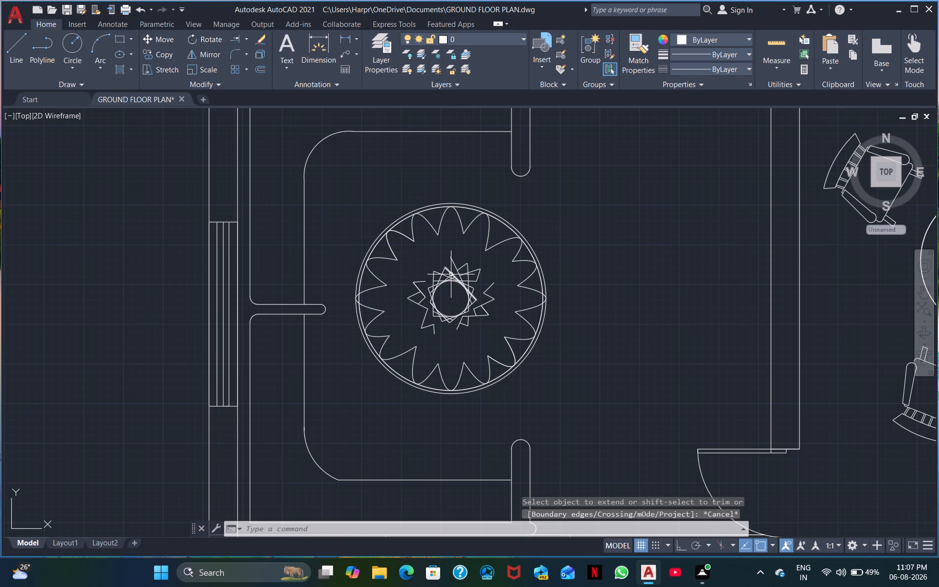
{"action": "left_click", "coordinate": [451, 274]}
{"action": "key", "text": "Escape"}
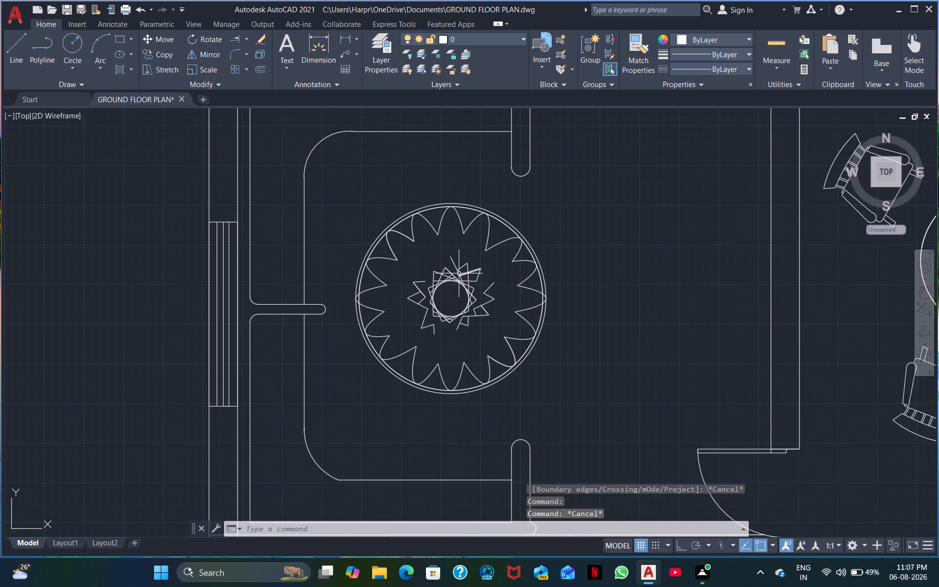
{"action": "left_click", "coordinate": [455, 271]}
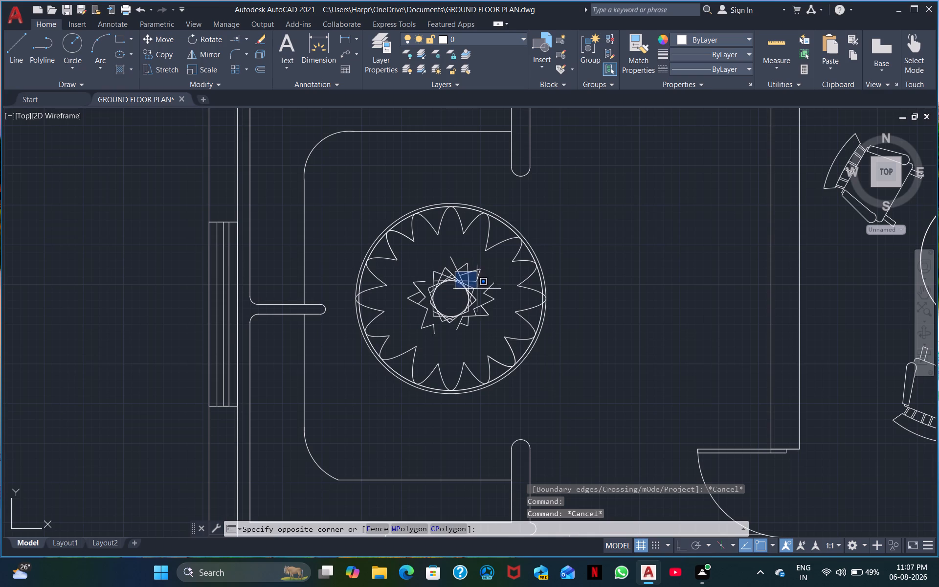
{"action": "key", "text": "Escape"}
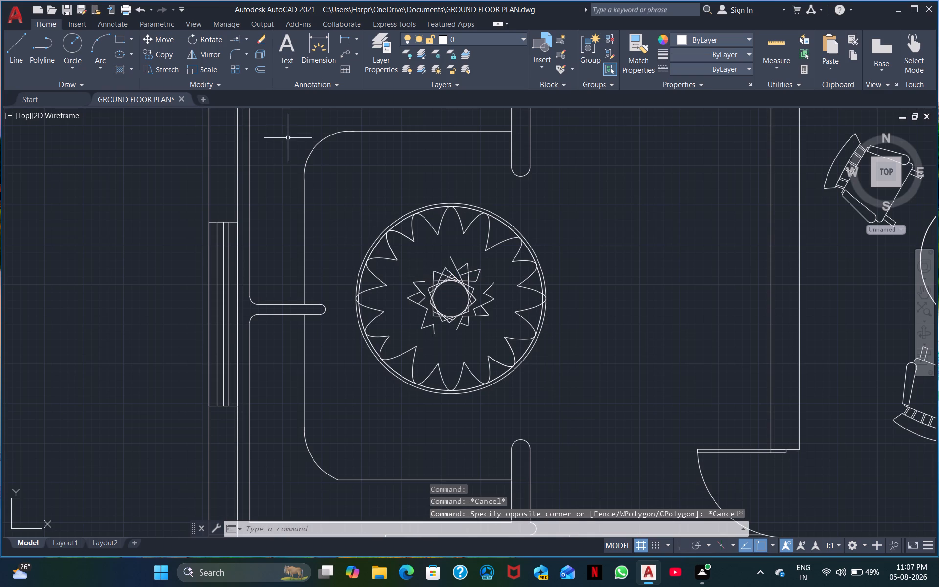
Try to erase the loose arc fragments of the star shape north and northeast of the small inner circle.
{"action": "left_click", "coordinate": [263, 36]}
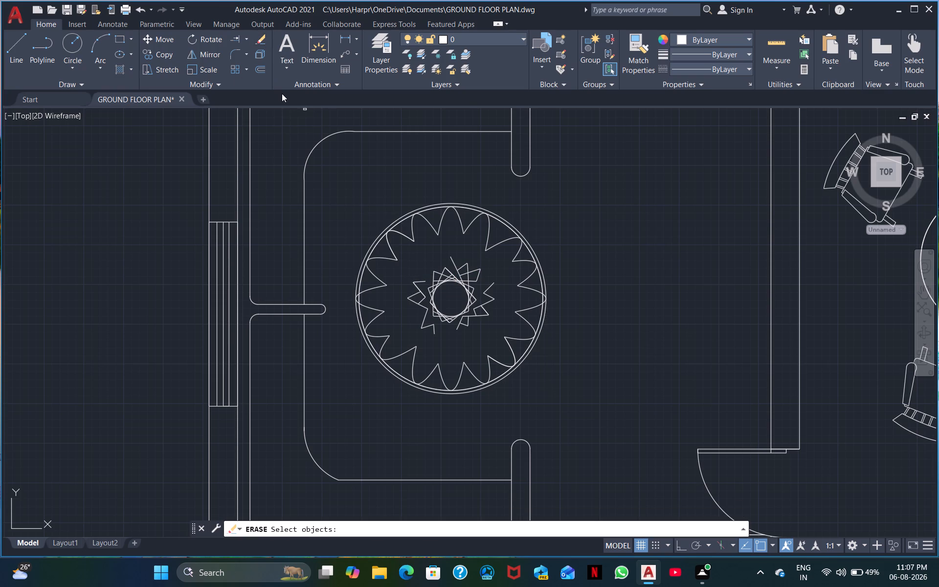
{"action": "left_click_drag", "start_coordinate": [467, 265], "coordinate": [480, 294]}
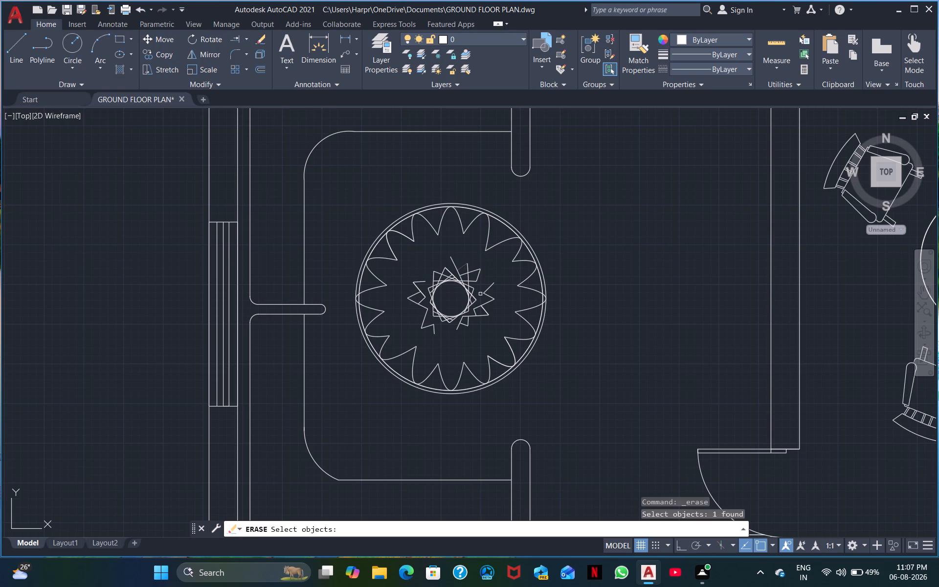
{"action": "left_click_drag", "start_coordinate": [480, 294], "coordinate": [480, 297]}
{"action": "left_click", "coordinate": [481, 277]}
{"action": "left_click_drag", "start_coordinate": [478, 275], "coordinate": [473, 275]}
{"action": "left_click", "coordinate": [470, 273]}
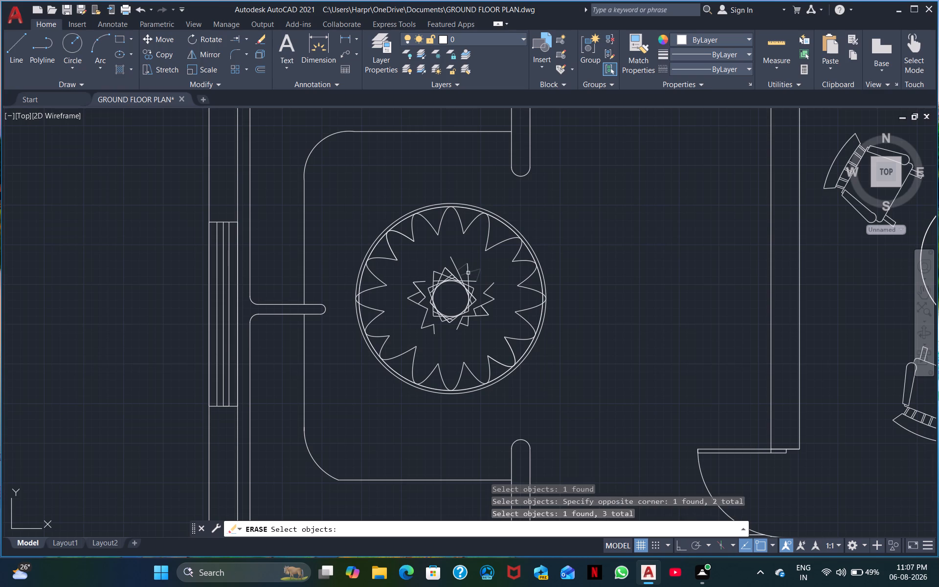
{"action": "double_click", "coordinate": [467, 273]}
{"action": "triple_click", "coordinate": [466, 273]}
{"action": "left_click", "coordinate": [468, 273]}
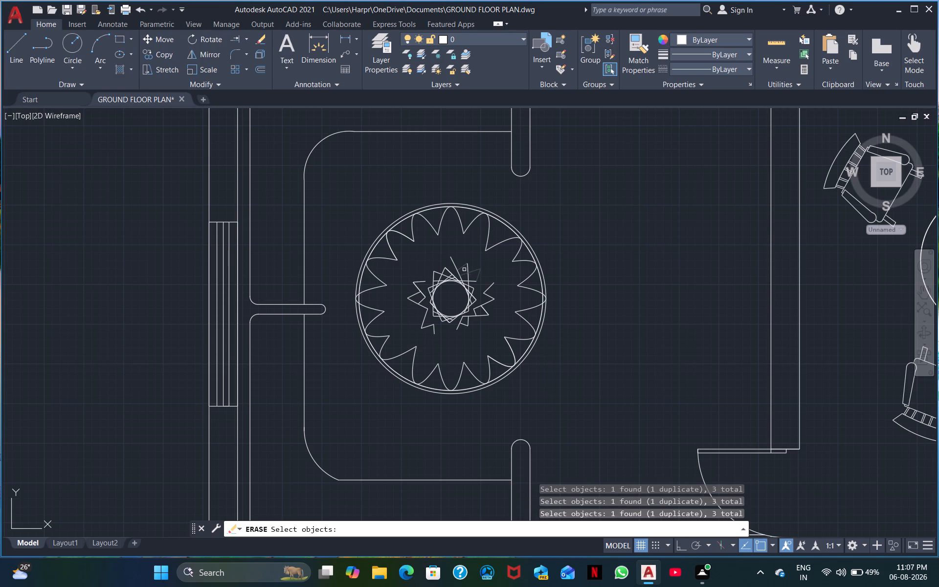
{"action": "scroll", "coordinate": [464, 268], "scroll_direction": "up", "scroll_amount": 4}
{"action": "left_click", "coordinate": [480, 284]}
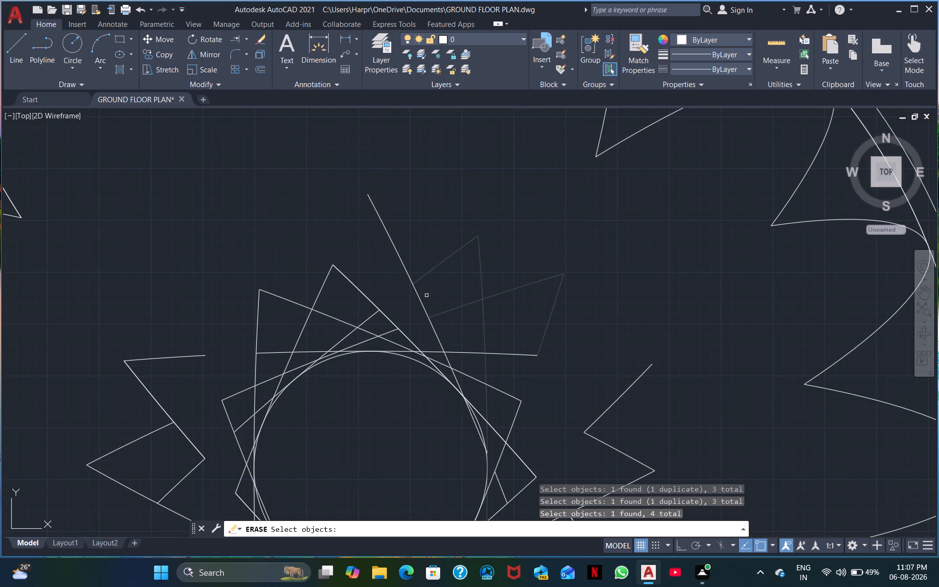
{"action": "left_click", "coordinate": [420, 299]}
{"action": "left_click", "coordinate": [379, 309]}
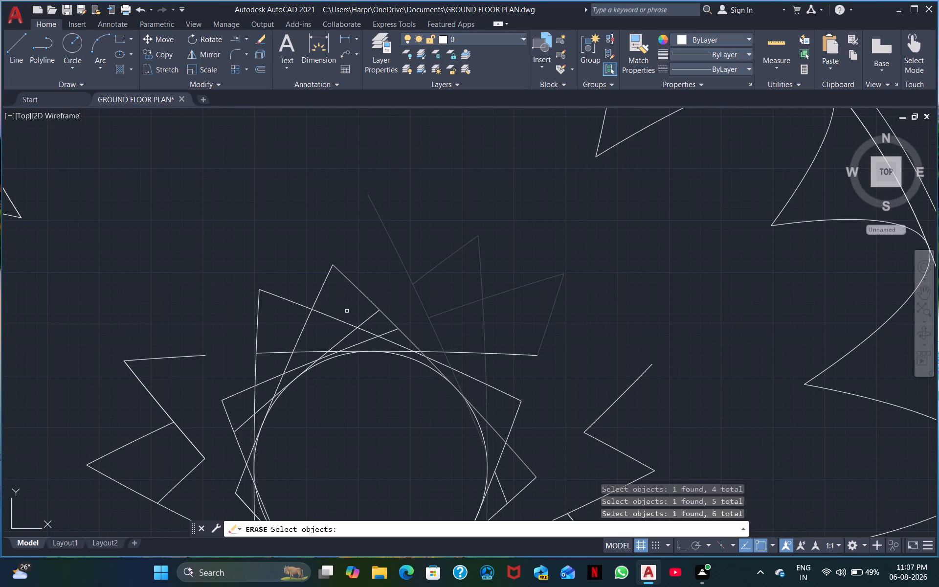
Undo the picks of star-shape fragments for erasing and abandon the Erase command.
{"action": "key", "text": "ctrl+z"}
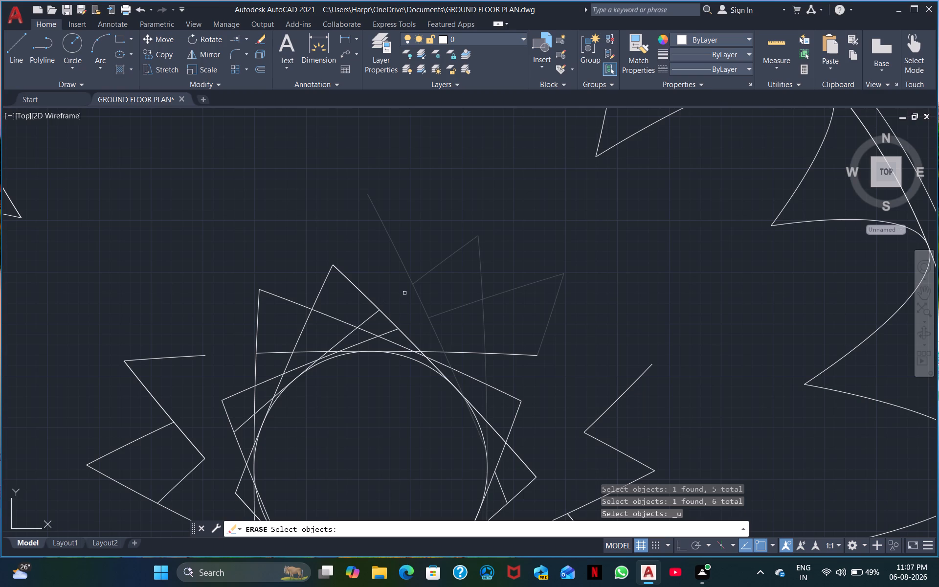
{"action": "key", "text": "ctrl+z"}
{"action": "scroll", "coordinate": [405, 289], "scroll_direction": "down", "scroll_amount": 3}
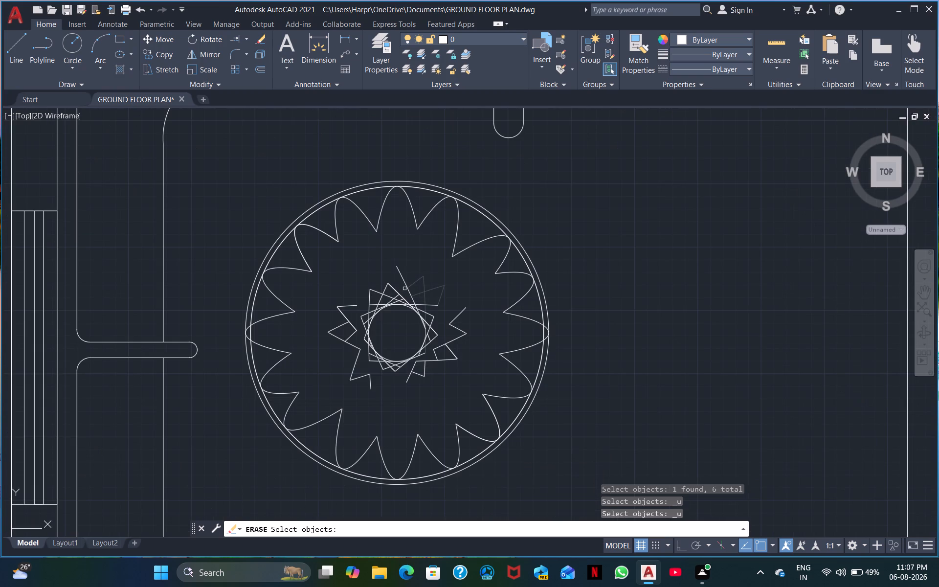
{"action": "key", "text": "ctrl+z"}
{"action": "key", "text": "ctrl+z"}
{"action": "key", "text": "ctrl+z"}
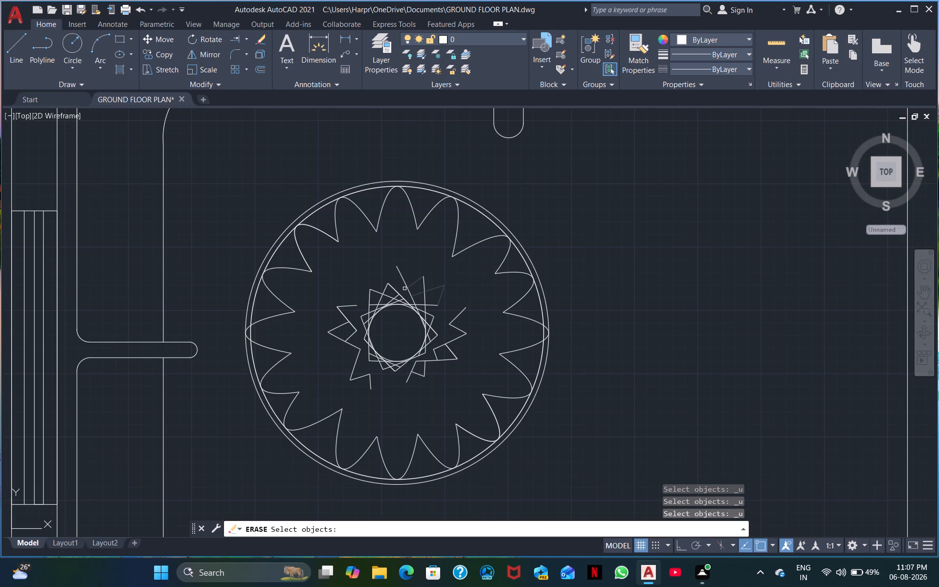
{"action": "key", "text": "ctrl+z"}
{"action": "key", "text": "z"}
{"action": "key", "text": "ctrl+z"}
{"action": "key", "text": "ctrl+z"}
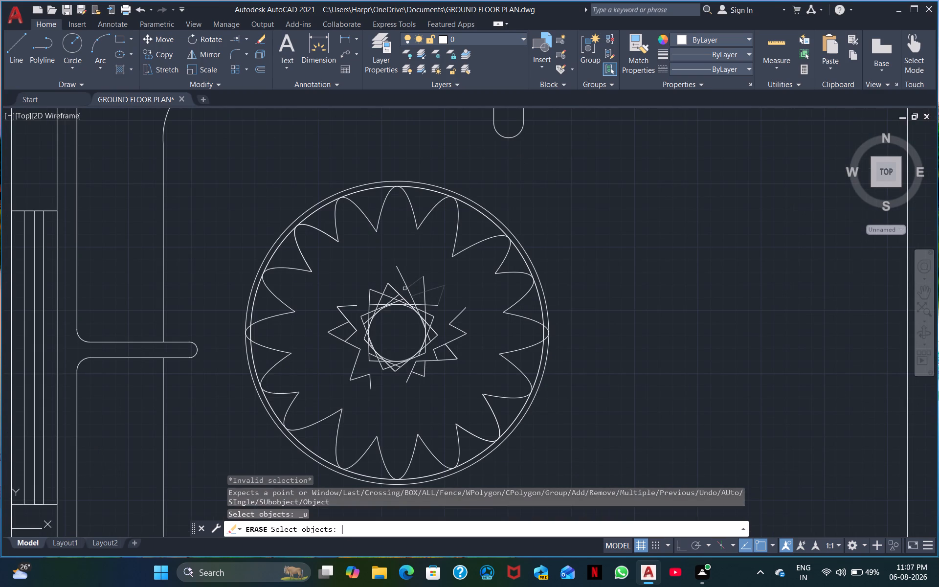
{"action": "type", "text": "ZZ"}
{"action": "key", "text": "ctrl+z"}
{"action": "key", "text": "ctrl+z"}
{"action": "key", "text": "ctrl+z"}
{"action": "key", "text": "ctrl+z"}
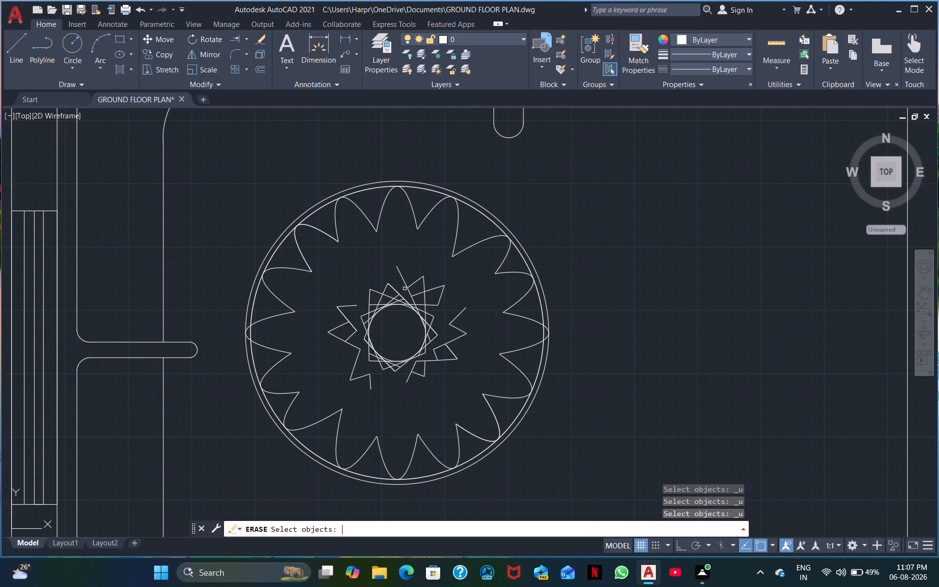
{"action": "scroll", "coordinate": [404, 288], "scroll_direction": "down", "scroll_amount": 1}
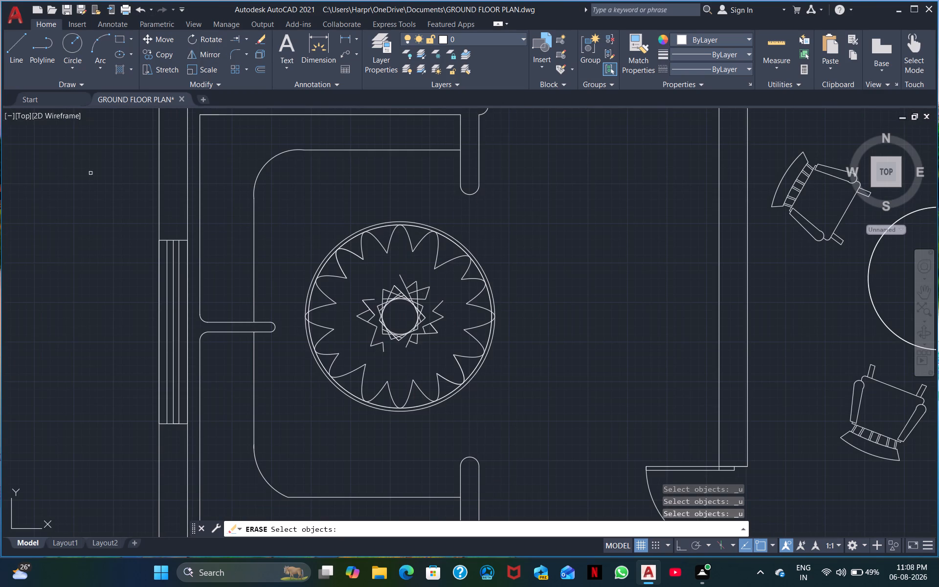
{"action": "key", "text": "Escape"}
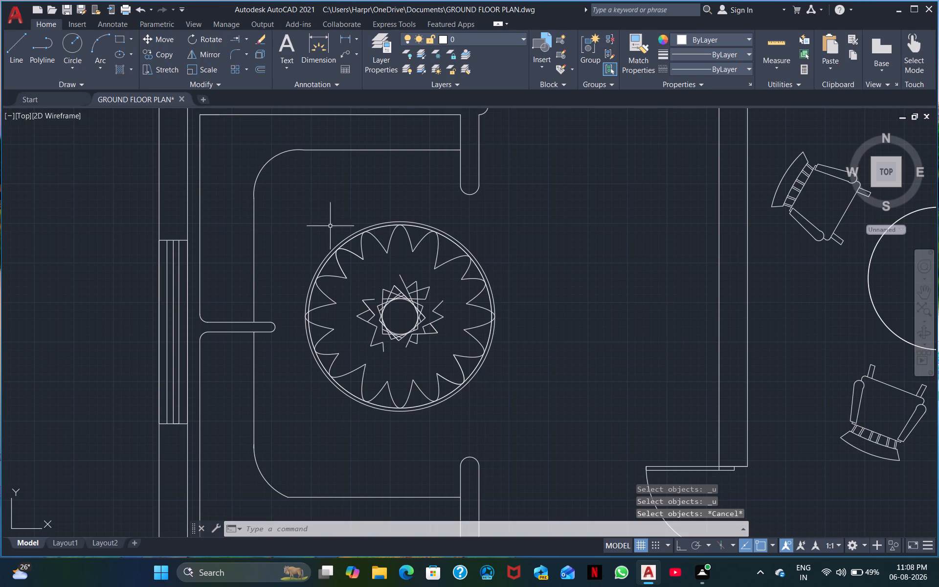
Extend the trimmed ellipse arcs of the north and north-northwest petals, plus the adjacent sides of their neighbours, inward toward the central star.
{"action": "left_click", "coordinate": [234, 40]}
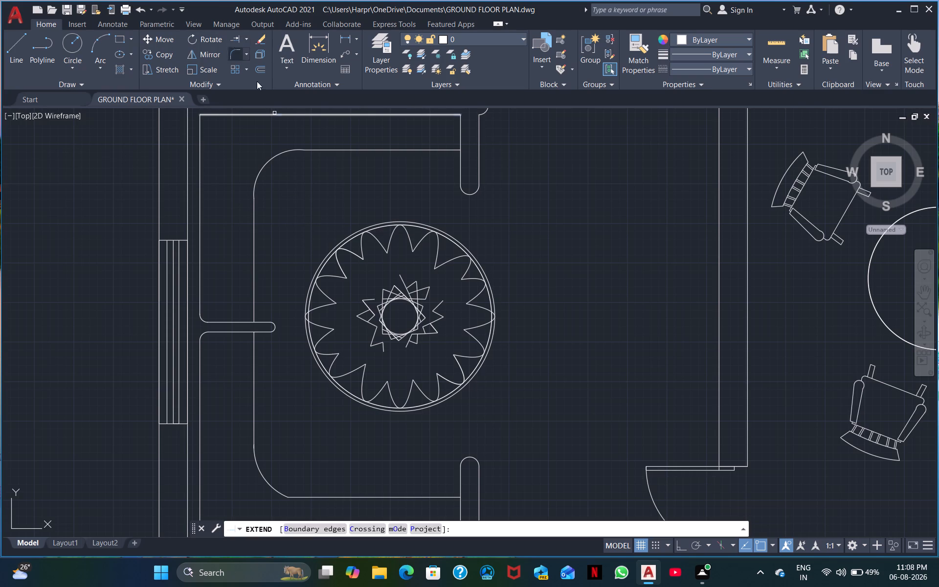
{"action": "left_click", "coordinate": [389, 244]}
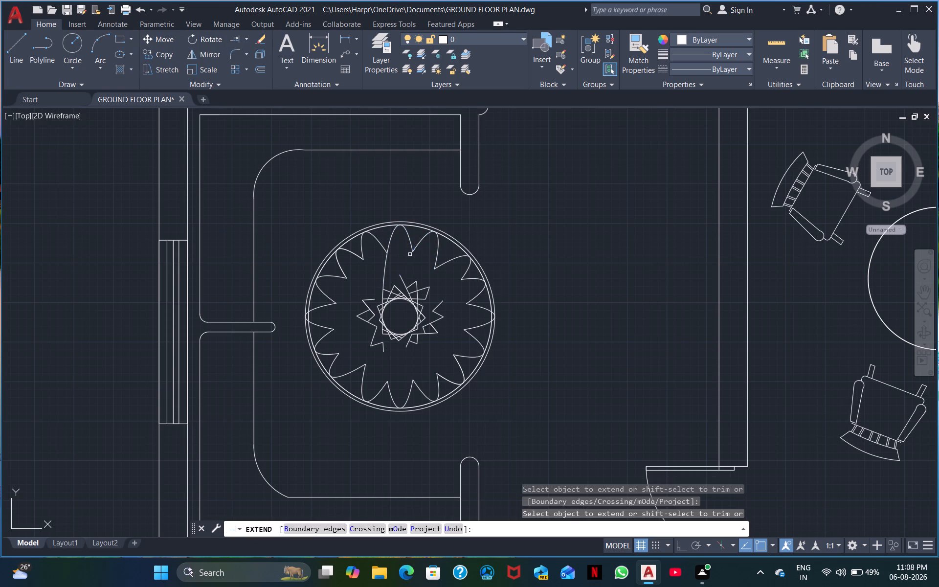
{"action": "left_click", "coordinate": [418, 243]}
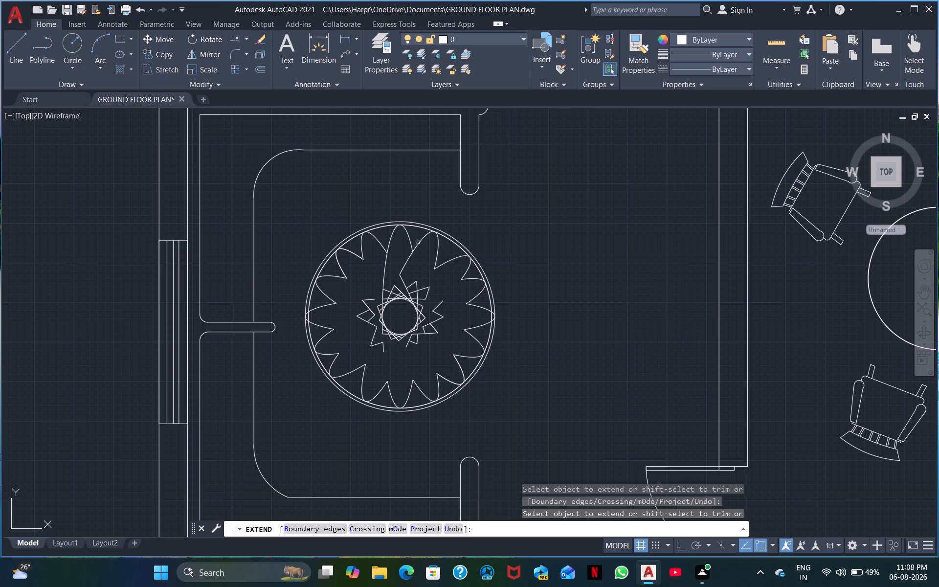
{"action": "left_click", "coordinate": [410, 243]}
{"action": "left_click", "coordinate": [382, 246]}
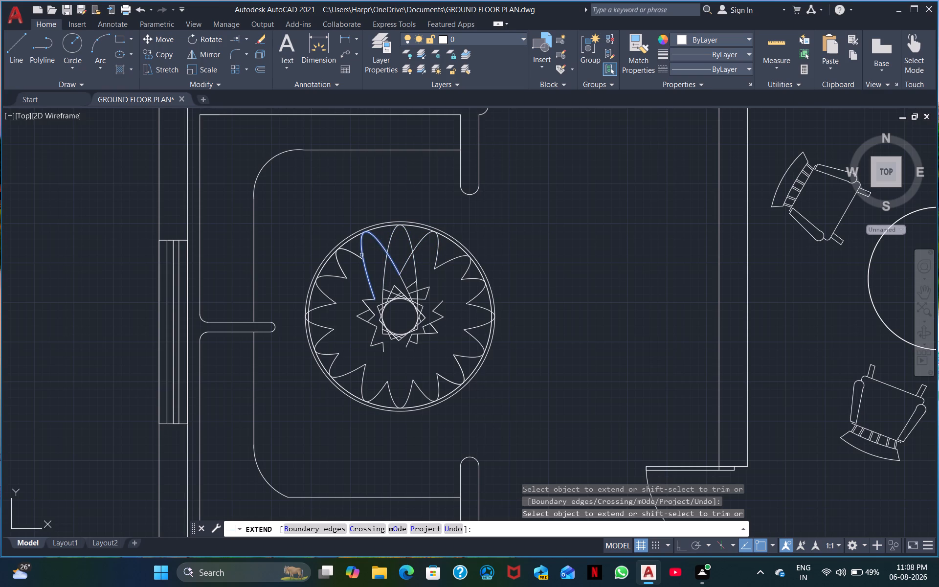
{"action": "left_click", "coordinate": [361, 255]}
{"action": "left_click", "coordinate": [357, 255]}
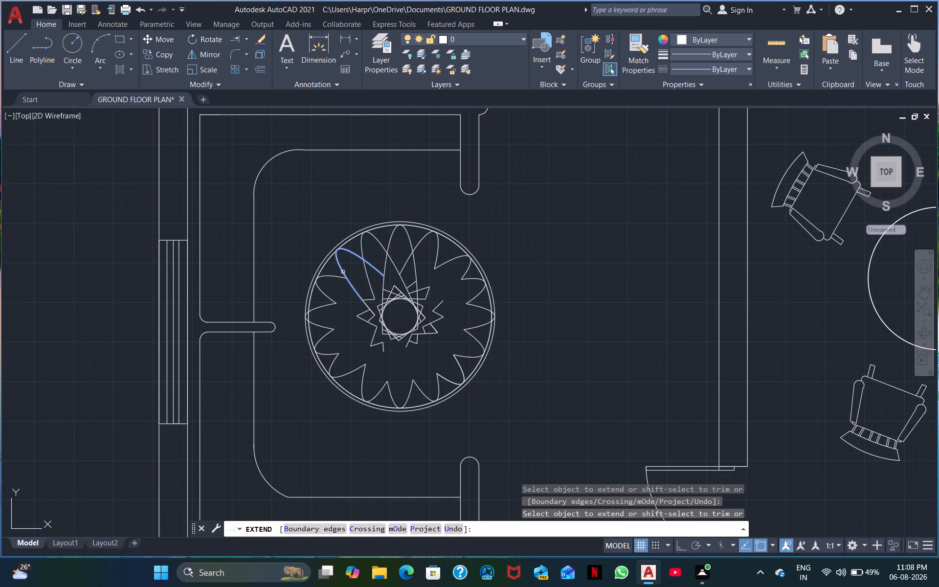
Extend the trimmed sides of the northwest, west-northwest and west petals inward toward the central star.
{"action": "left_click", "coordinate": [343, 272]}
{"action": "left_click", "coordinate": [334, 278]}
{"action": "left_click", "coordinate": [327, 299]}
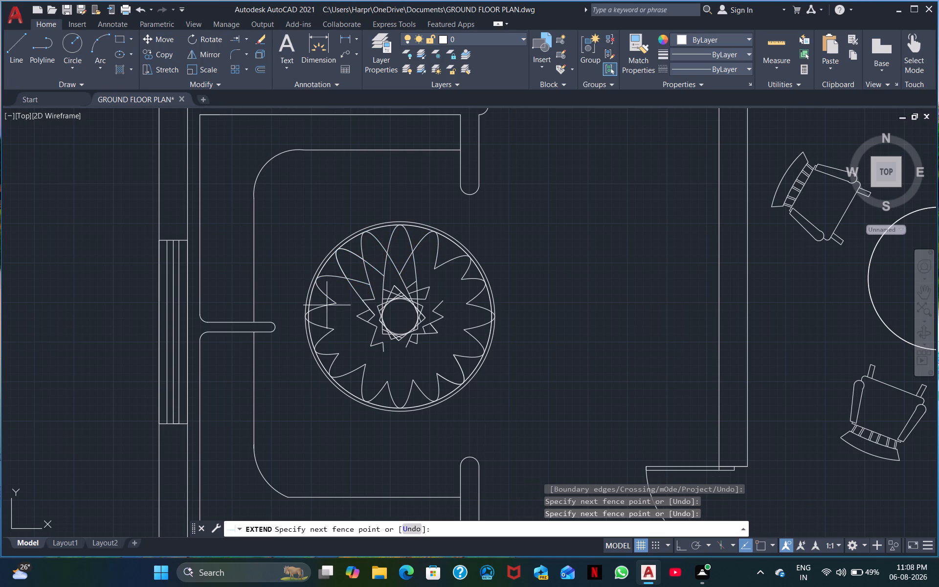
{"action": "left_click_drag", "start_coordinate": [330, 301], "coordinate": [329, 329]}
{"action": "left_click_drag", "start_coordinate": [333, 274], "coordinate": [363, 361]}
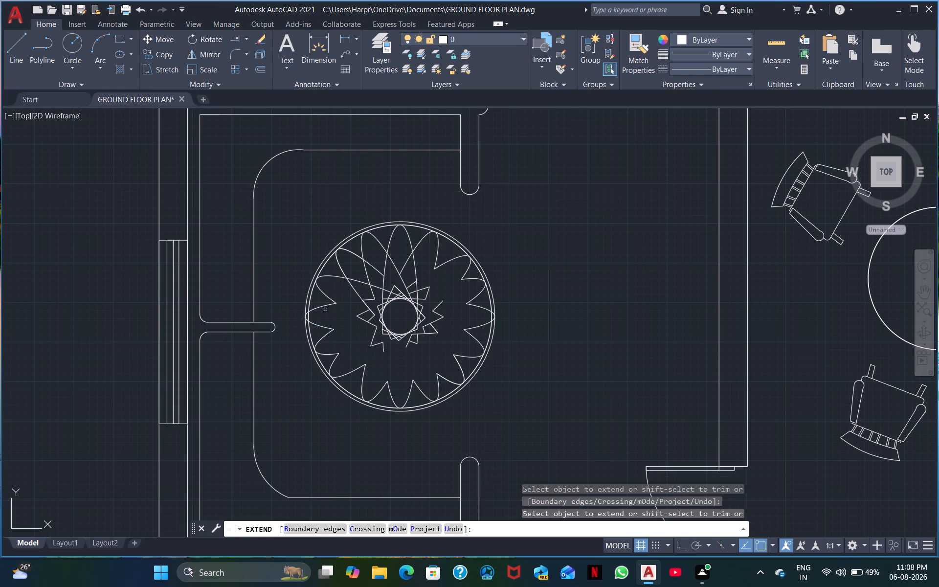
{"action": "left_click", "coordinate": [326, 306]}
{"action": "left_click", "coordinate": [325, 297]}
{"action": "left_click", "coordinate": [327, 328]}
{"action": "left_click_drag", "start_coordinate": [328, 325], "coordinate": [329, 320]}
{"action": "left_click_drag", "start_coordinate": [329, 320], "coordinate": [335, 315]}
{"action": "left_click", "coordinate": [324, 335]}
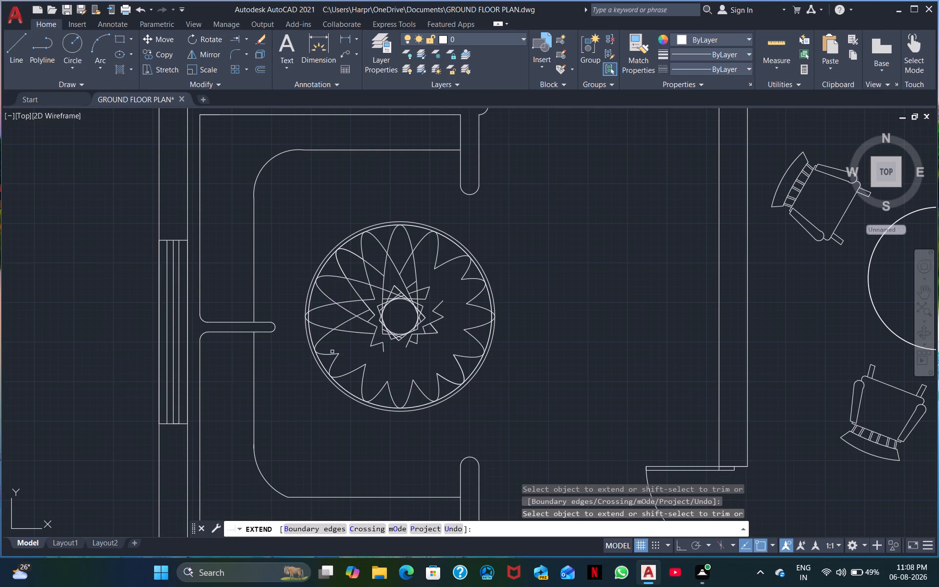
Extend the trimmed sides of the southwest and south-southwest petals, plus the adjacent sides of their neighbours, inward toward the star.
{"action": "left_click", "coordinate": [332, 354]}
{"action": "left_click", "coordinate": [335, 361]}
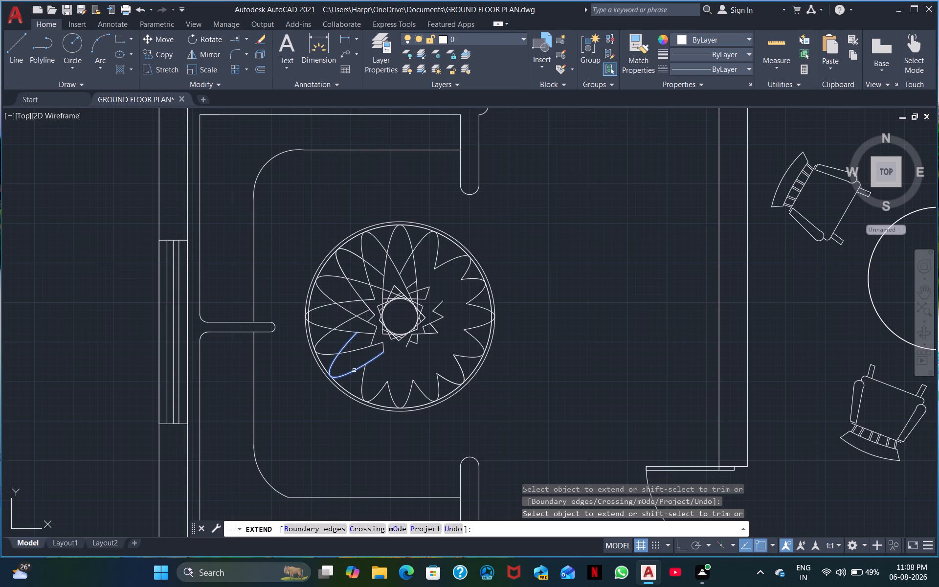
{"action": "left_click", "coordinate": [355, 370]}
{"action": "left_click", "coordinate": [366, 378]}
{"action": "left_click", "coordinate": [362, 382]}
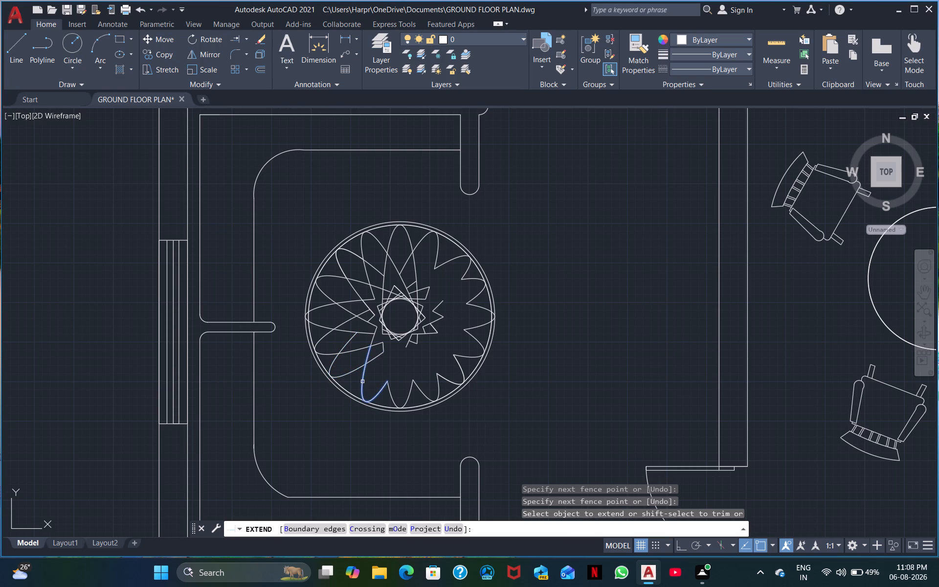
{"action": "left_click", "coordinate": [363, 384]}
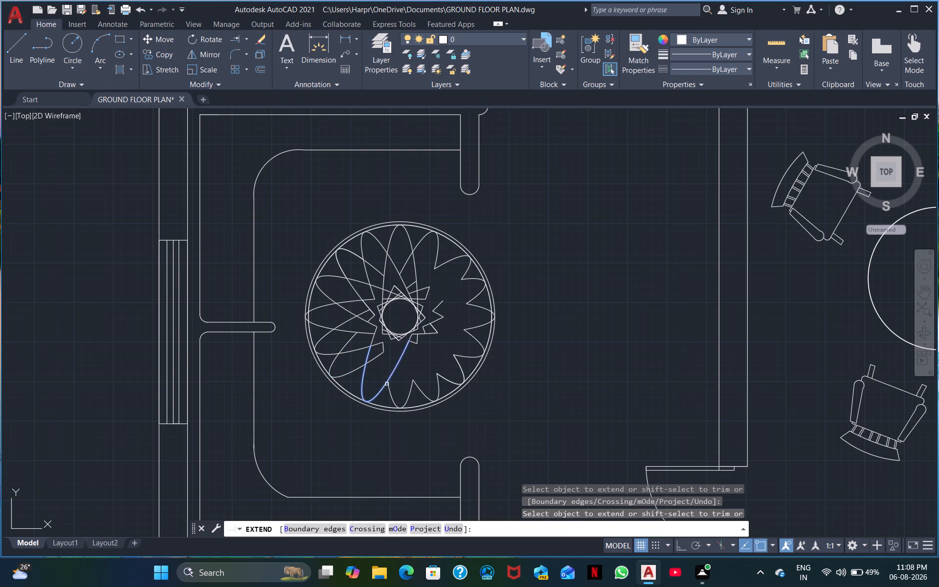
{"action": "left_click", "coordinate": [388, 385]}
{"action": "left_click", "coordinate": [379, 390]}
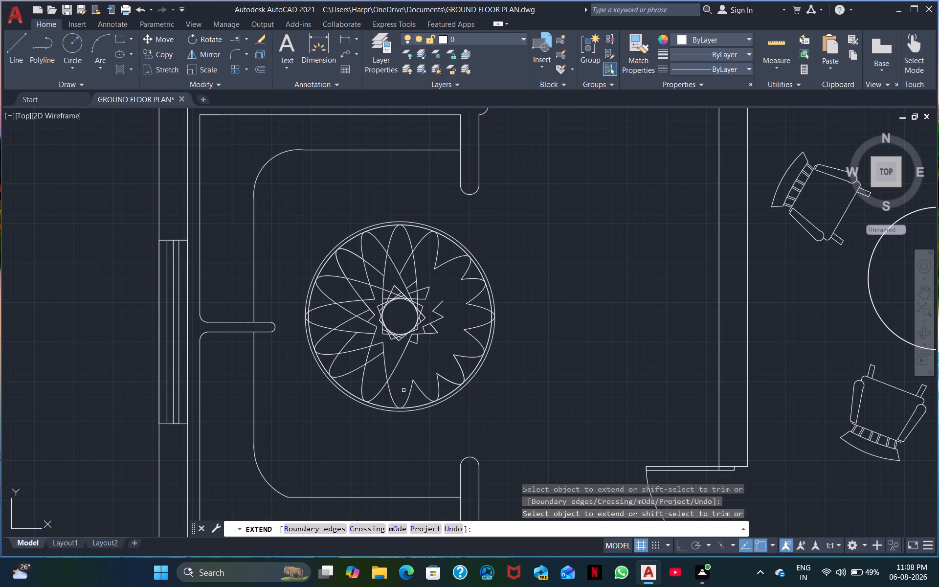
Extend the trimmed petal sides from the south petal round to the east-southeast petal inward toward the central star.
{"action": "left_click", "coordinate": [413, 390]}
{"action": "left_click", "coordinate": [424, 392]}
{"action": "left_click", "coordinate": [443, 376]}
{"action": "left_click", "coordinate": [462, 358]}
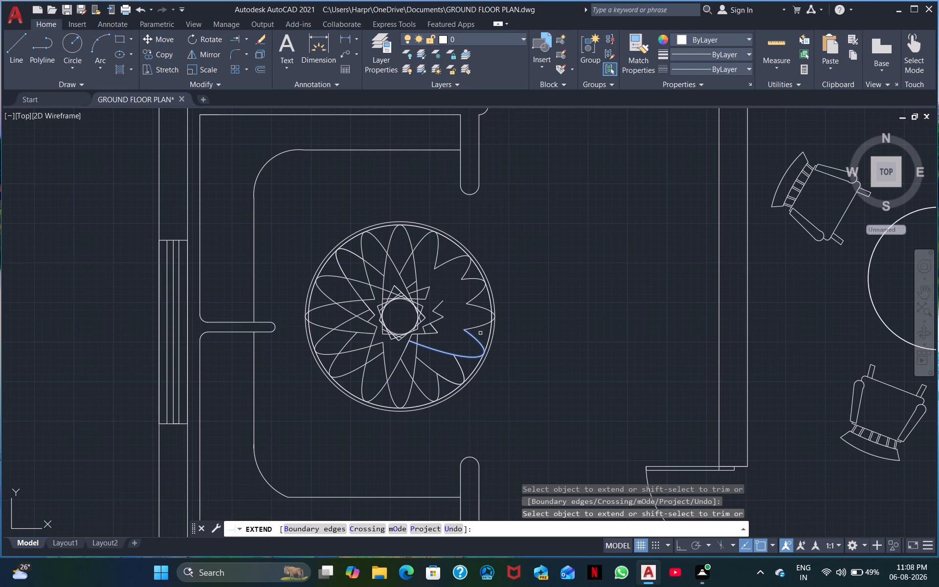
{"action": "left_click", "coordinate": [472, 329]}
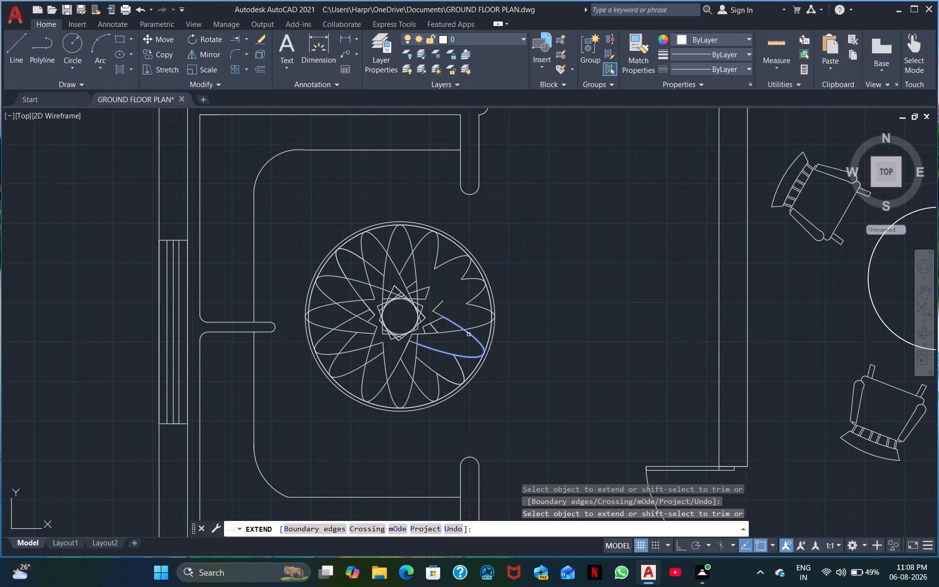
{"action": "left_click", "coordinate": [470, 336]}
Extend the trimmed petal sides from the east petal round to the north-northeast petal inward toward the central star.
{"action": "left_click", "coordinate": [473, 299]}
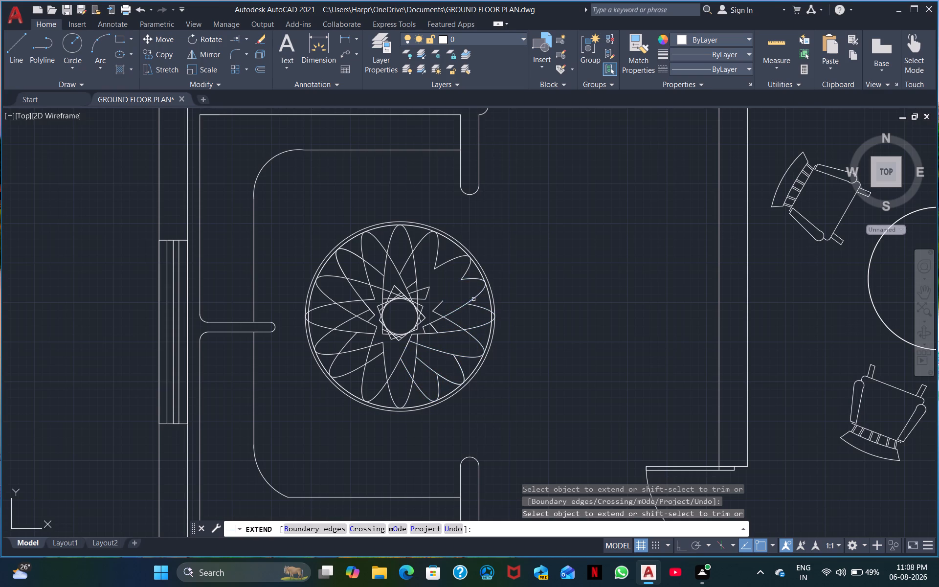
{"action": "left_click", "coordinate": [475, 307]}
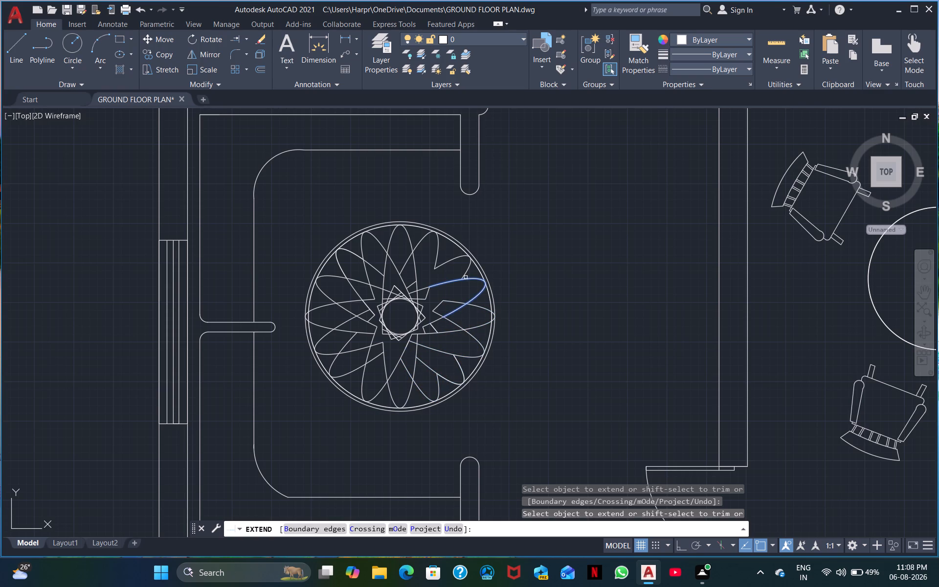
{"action": "left_click", "coordinate": [466, 277]}
{"action": "left_click", "coordinate": [465, 275]}
{"action": "left_click", "coordinate": [449, 262]}
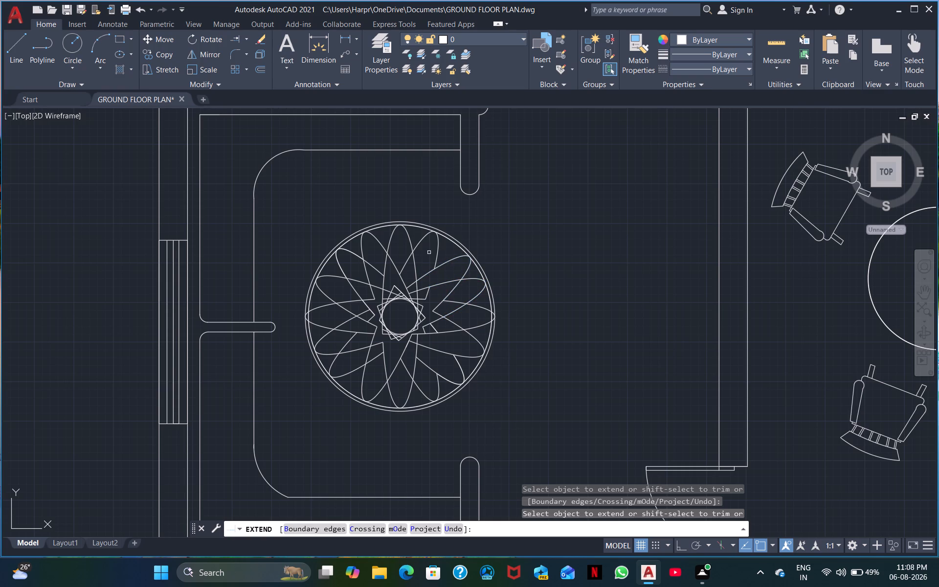
{"action": "left_click", "coordinate": [438, 250]}
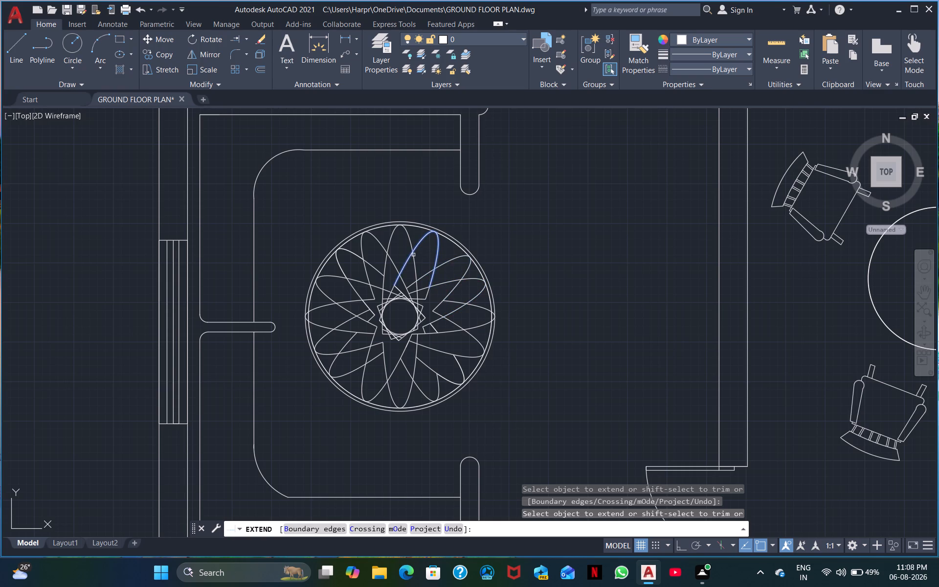
{"action": "left_click", "coordinate": [413, 257]}
{"action": "left_click", "coordinate": [399, 269]}
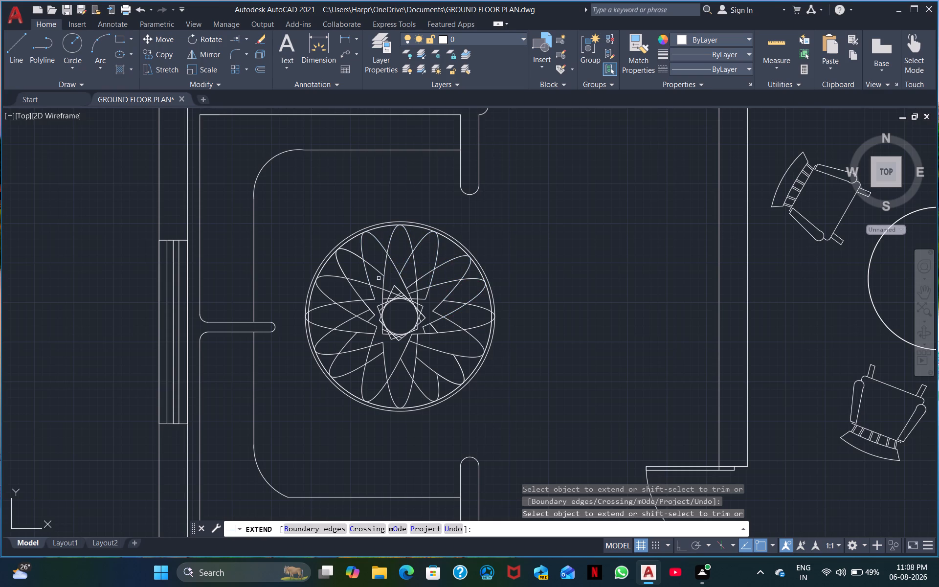
Extend the short arc ends northwest and west of the small inner circle so the petal curves run on past the circle.
{"action": "left_click", "coordinate": [380, 274]}
{"action": "left_click", "coordinate": [377, 300]}
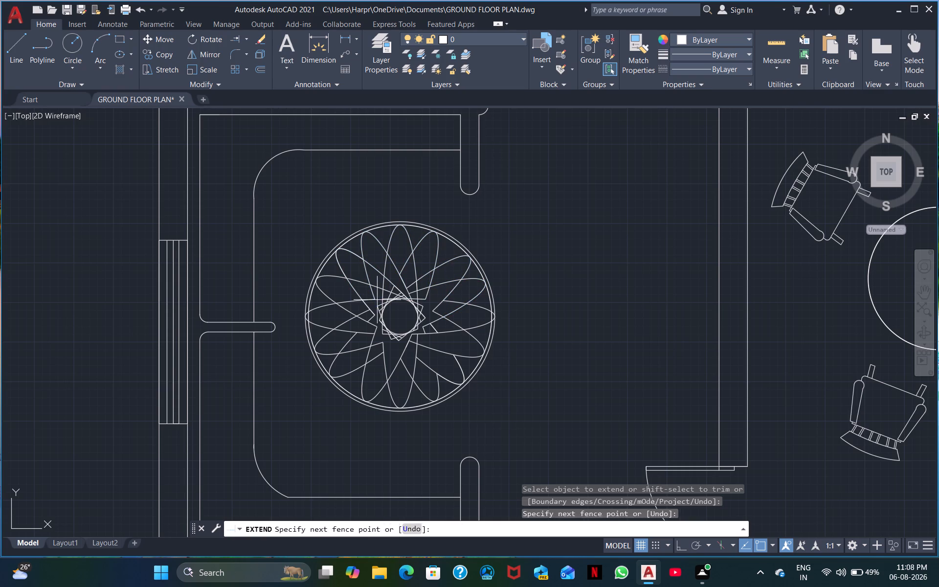
{"action": "scroll", "coordinate": [368, 294], "scroll_direction": "up", "scroll_amount": 2}
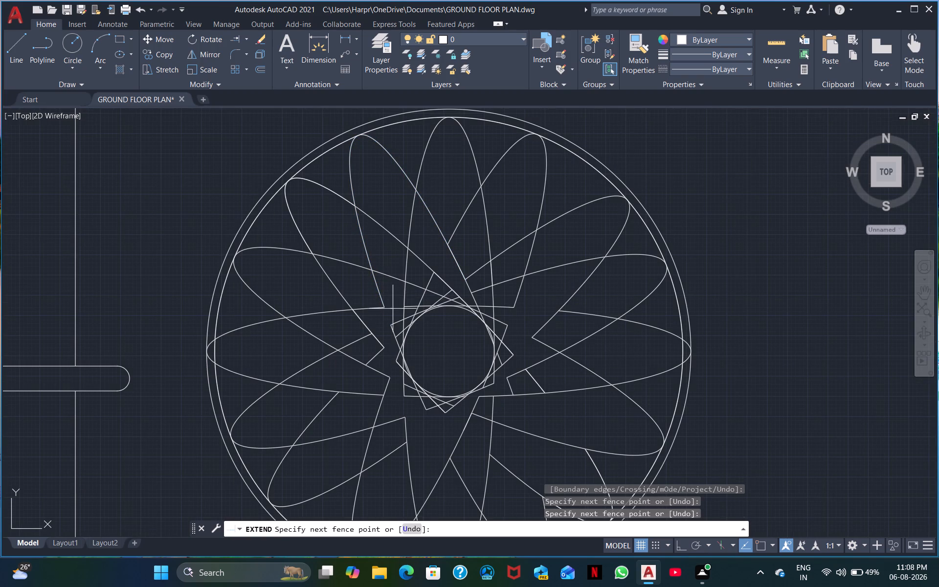
{"action": "left_click", "coordinate": [393, 309]}
{"action": "left_click", "coordinate": [373, 308]}
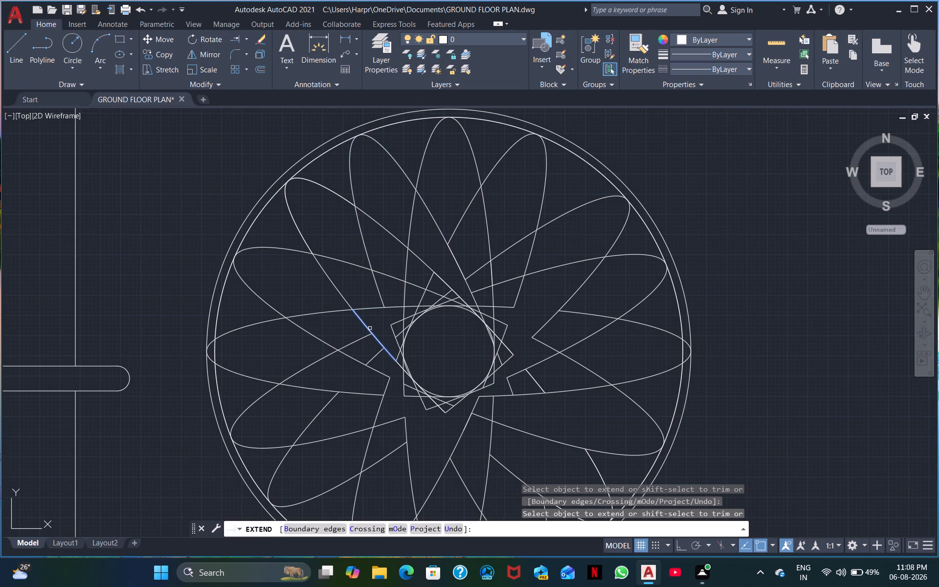
{"action": "left_click", "coordinate": [369, 332]}
{"action": "left_click", "coordinate": [365, 337]}
{"action": "left_click", "coordinate": [373, 358]}
{"action": "left_click", "coordinate": [378, 353]}
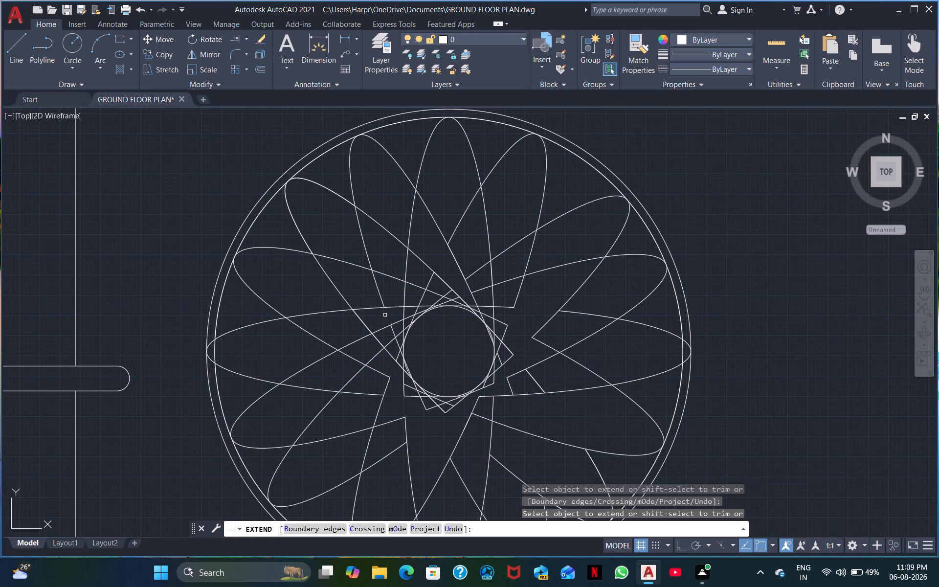
Extend the petal arc ends north and northeast of the small inner circle to join the curves across the star.
{"action": "left_click", "coordinate": [380, 300]}
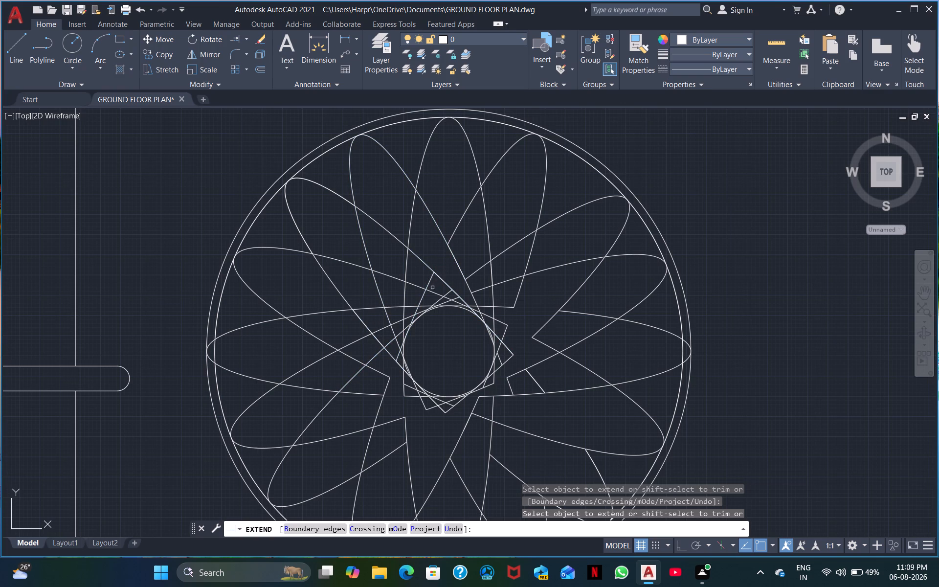
{"action": "left_click", "coordinate": [428, 287]}
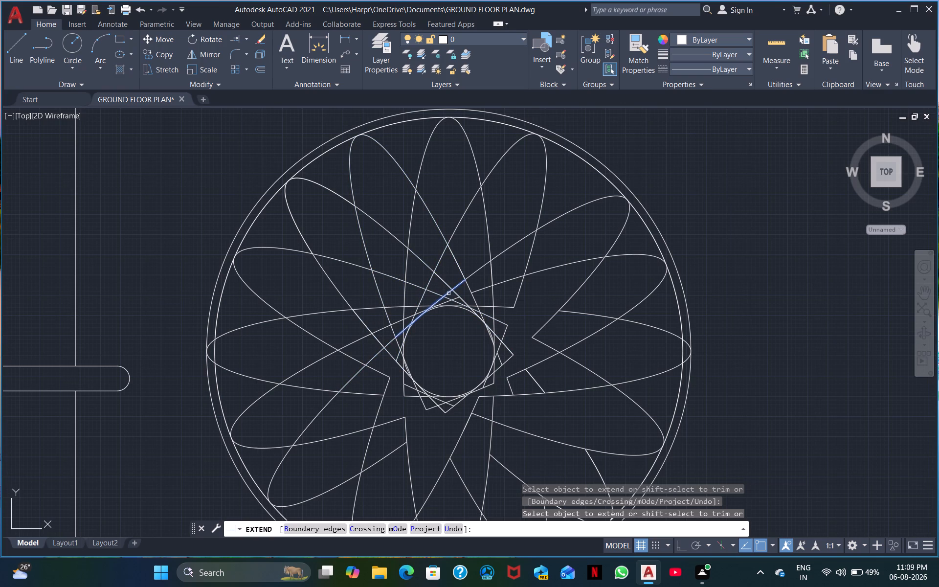
{"action": "left_click", "coordinate": [450, 293]}
{"action": "left_click", "coordinate": [457, 299]}
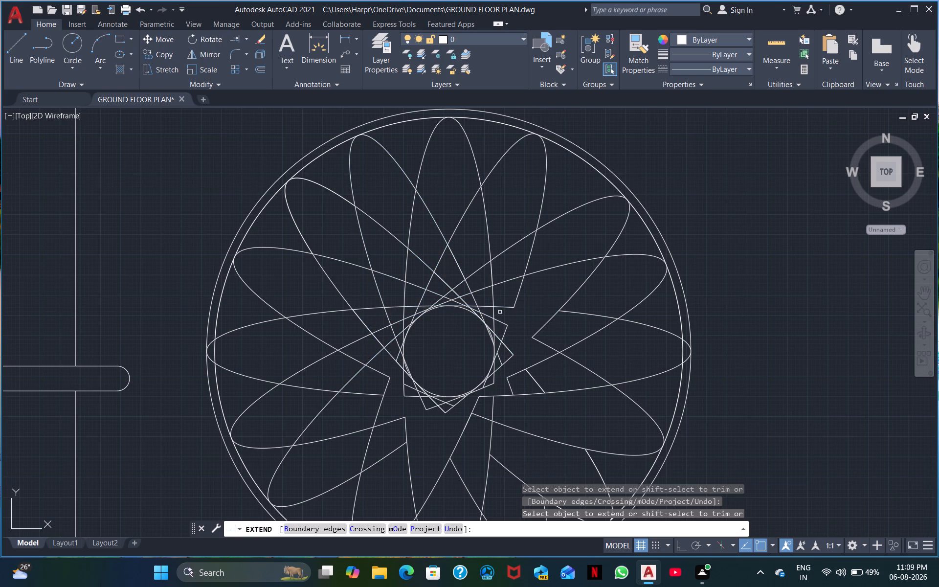
{"action": "left_click", "coordinate": [504, 306]}
{"action": "left_click", "coordinate": [500, 320]}
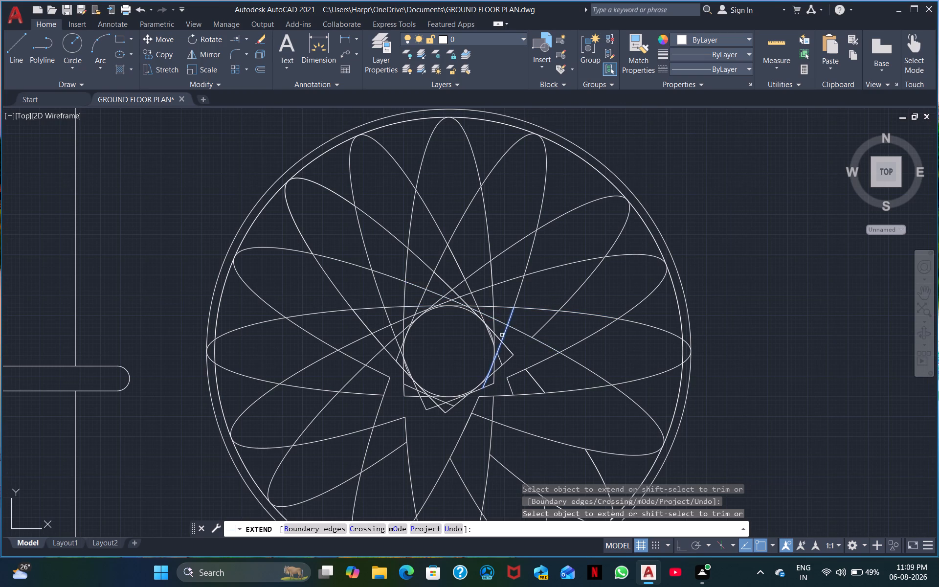
Extend the star's arc ends east and southeast of the small inner circle outward toward the opposite petals.
{"action": "left_click", "coordinate": [503, 336]}
{"action": "left_click", "coordinate": [505, 344]}
{"action": "left_click", "coordinate": [501, 359]}
{"action": "left_click", "coordinate": [498, 383]}
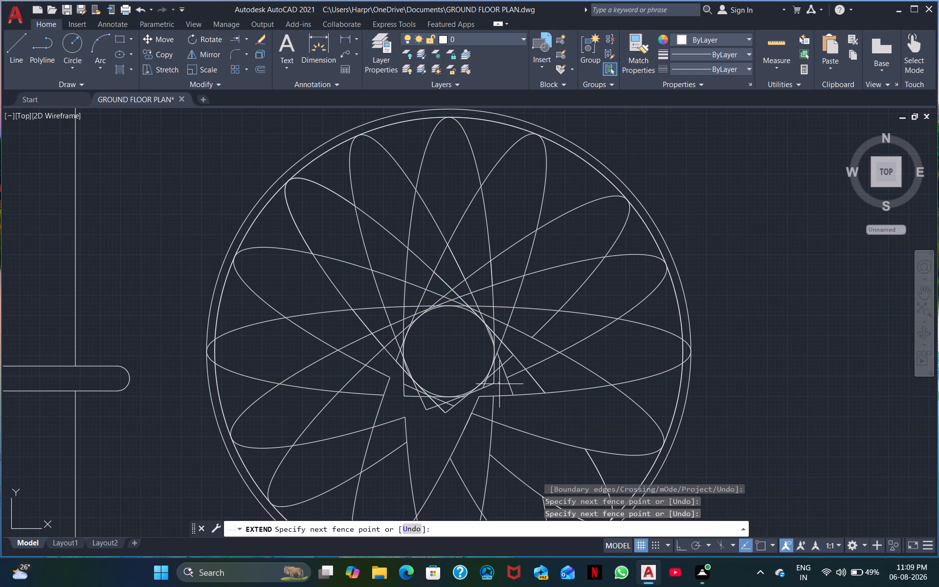
{"action": "left_click", "coordinate": [501, 381]}
{"action": "left_click", "coordinate": [517, 374]}
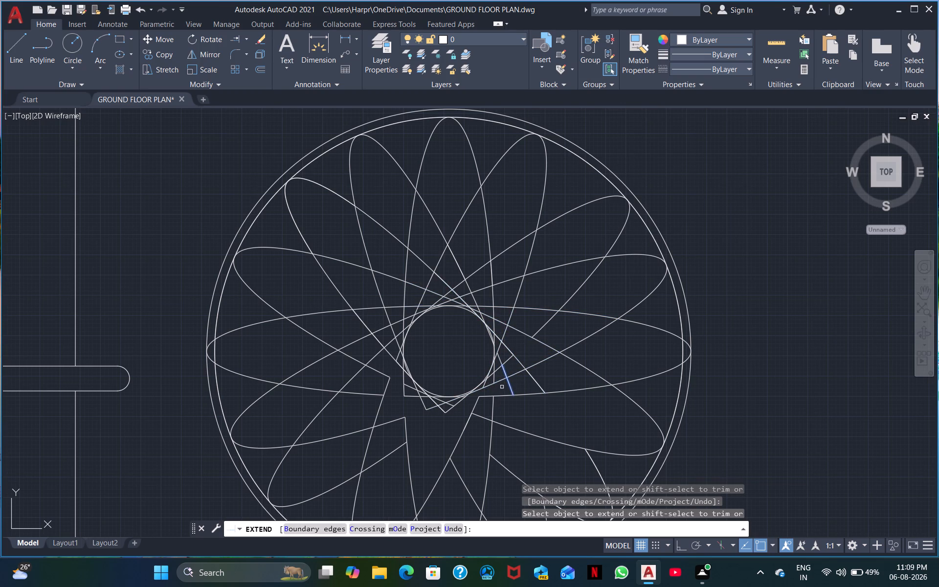
{"action": "left_click", "coordinate": [493, 398]}
{"action": "left_click", "coordinate": [473, 406]}
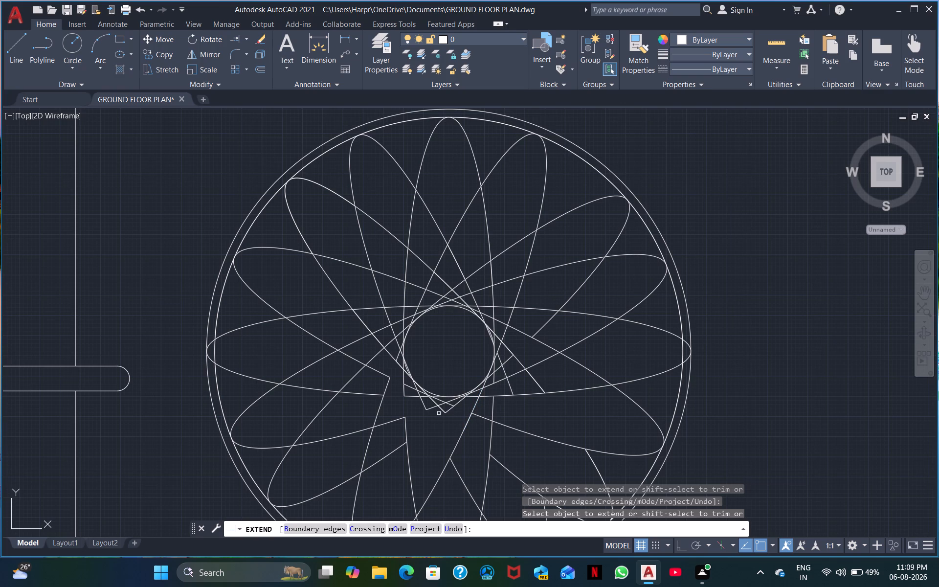
Extend the petal arc ends south and southwest of the small inner circle across the star toward the opposite petals.
{"action": "double_click", "coordinate": [446, 410]}
{"action": "left_click", "coordinate": [453, 408]}
{"action": "double_click", "coordinate": [451, 405]}
{"action": "double_click", "coordinate": [428, 410]}
{"action": "left_click", "coordinate": [422, 404]}
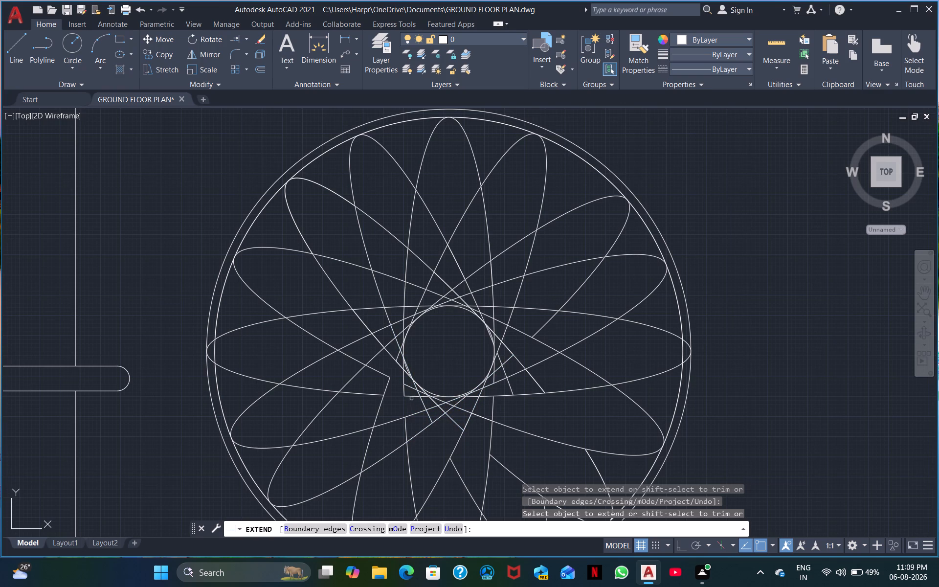
{"action": "left_click", "coordinate": [411, 399]}
{"action": "left_click", "coordinate": [398, 401]}
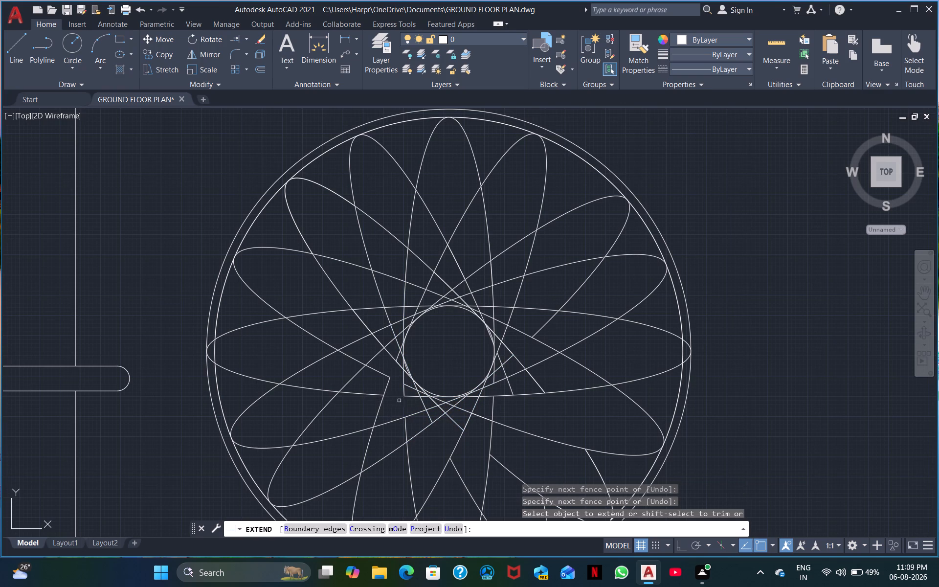
{"action": "left_click", "coordinate": [370, 396]}
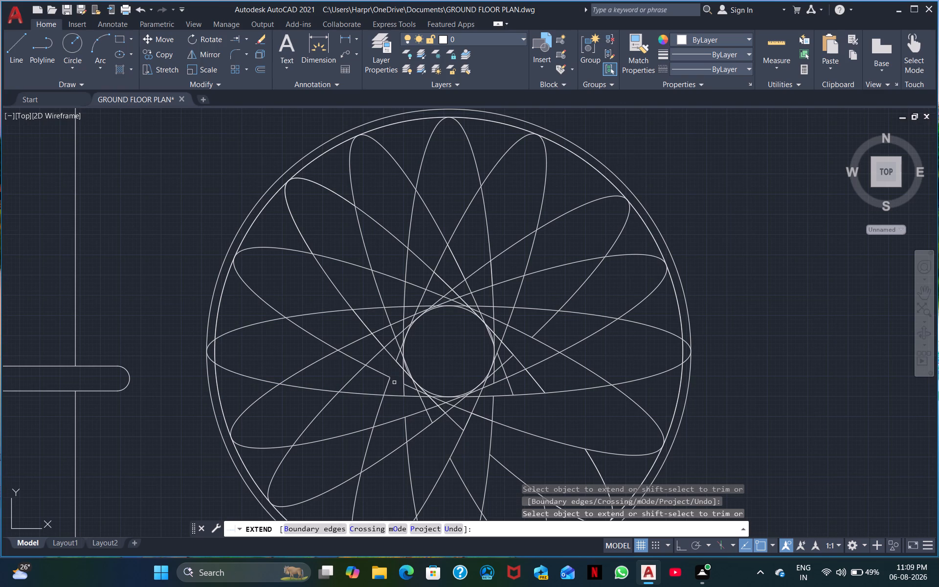
{"action": "left_click", "coordinate": [379, 372]}
{"action": "left_click", "coordinate": [385, 390]}
Extend the arc ends south of the small inner circle to complete both sides of the south petal and join the neighbouring petals.
{"action": "middle_click_drag", "start_coordinate": [378, 326], "coordinate": [377, 321]}
{"action": "middle_click_drag", "start_coordinate": [377, 321], "coordinate": [364, 293]}
{"action": "middle_click_drag", "start_coordinate": [397, 365], "coordinate": [352, 274]}
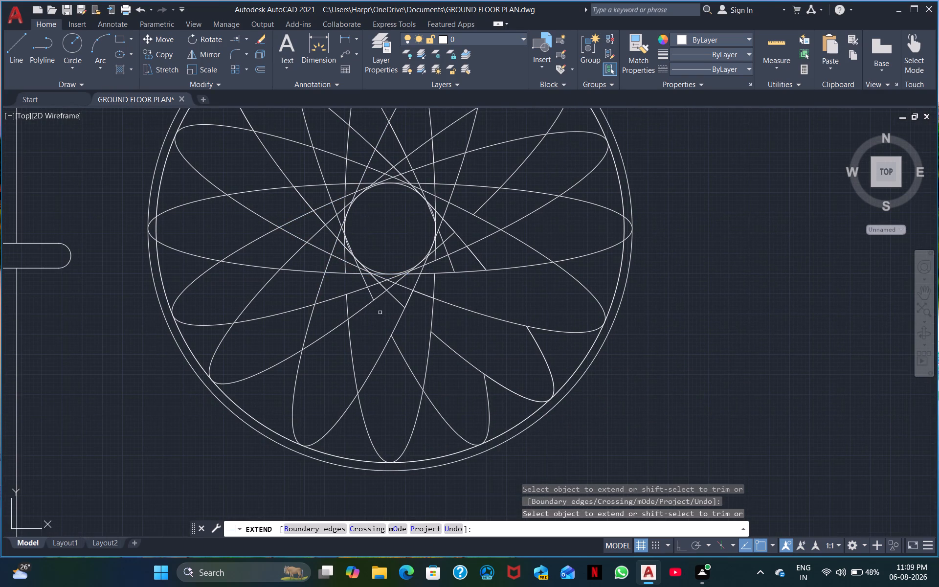
{"action": "left_click", "coordinate": [371, 295]}
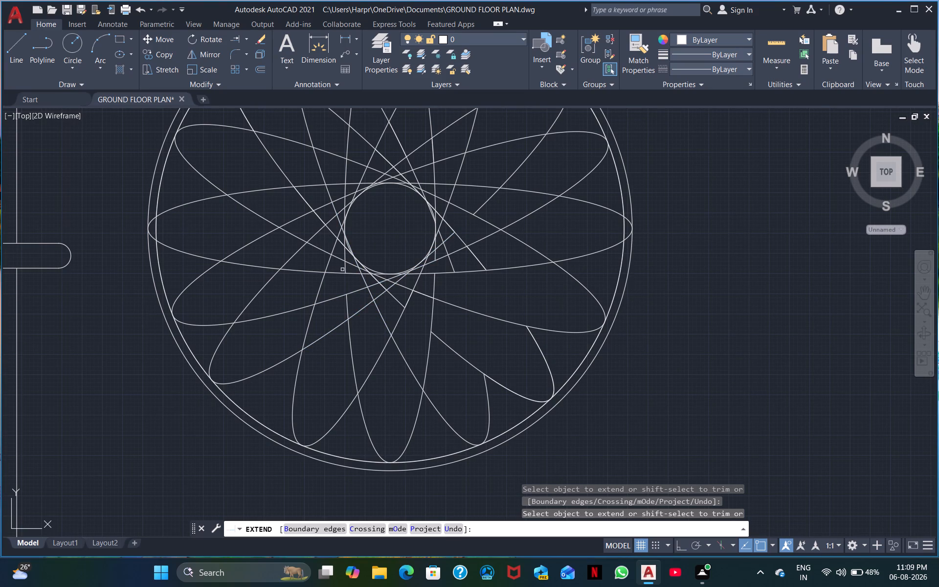
{"action": "left_click", "coordinate": [346, 269]}
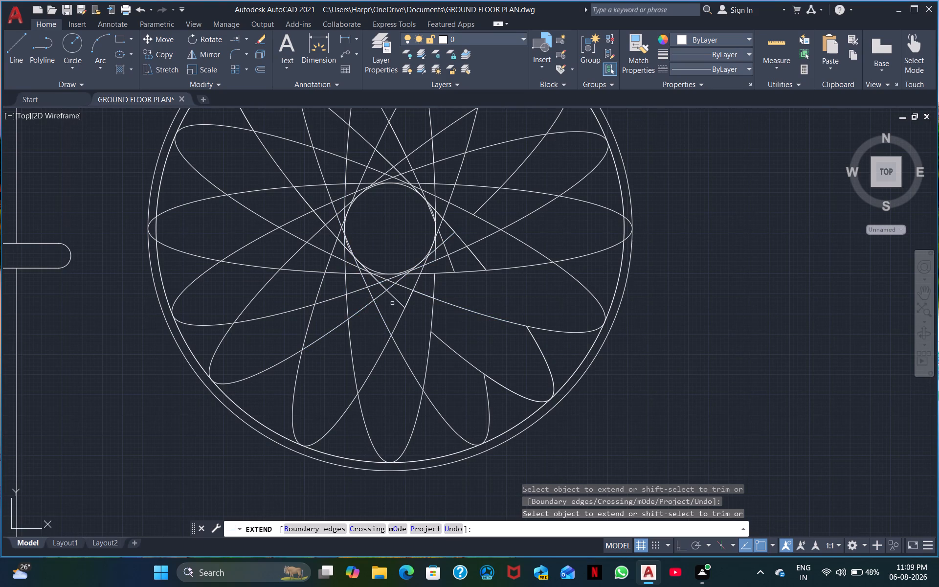
{"action": "left_click", "coordinate": [397, 302]}
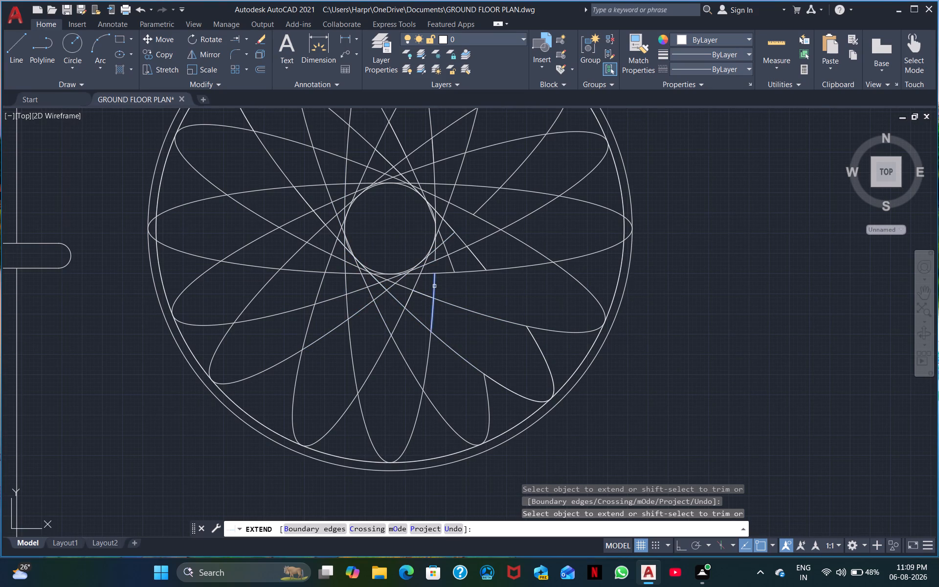
{"action": "left_click", "coordinate": [434, 286]}
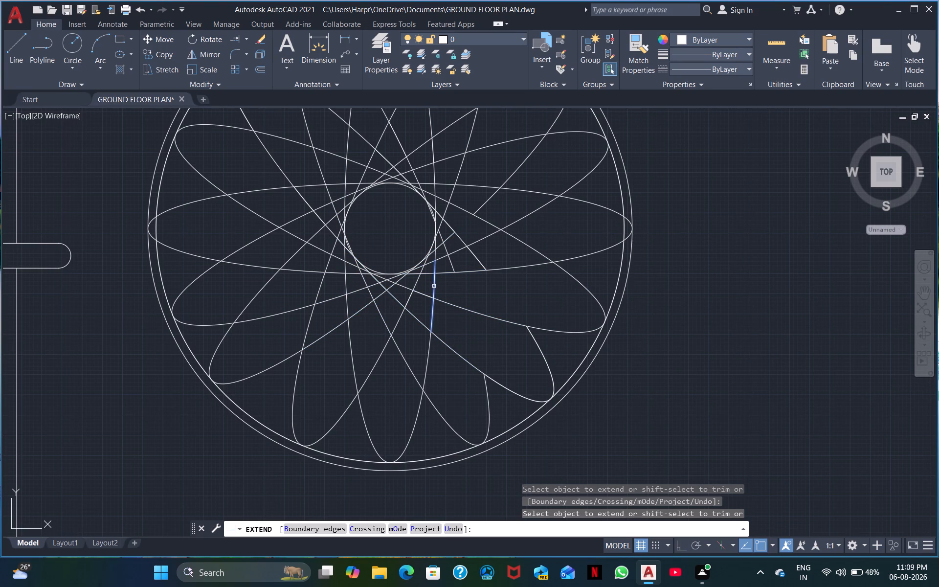
{"action": "left_click", "coordinate": [434, 286]}
Extend the remaining open arcs southeast and east of the inner circle to complete the south-southeast, southeast and northeast petal sides.
{"action": "left_click", "coordinate": [451, 264]}
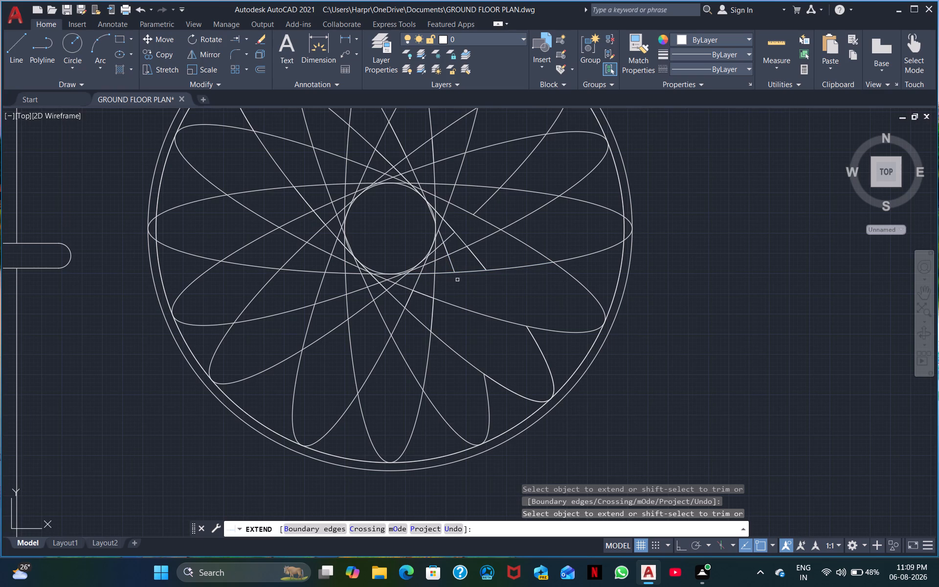
{"action": "left_click", "coordinate": [453, 269]}
{"action": "left_click", "coordinate": [459, 289]}
{"action": "left_click", "coordinate": [479, 256]}
{"action": "left_click", "coordinate": [476, 259]}
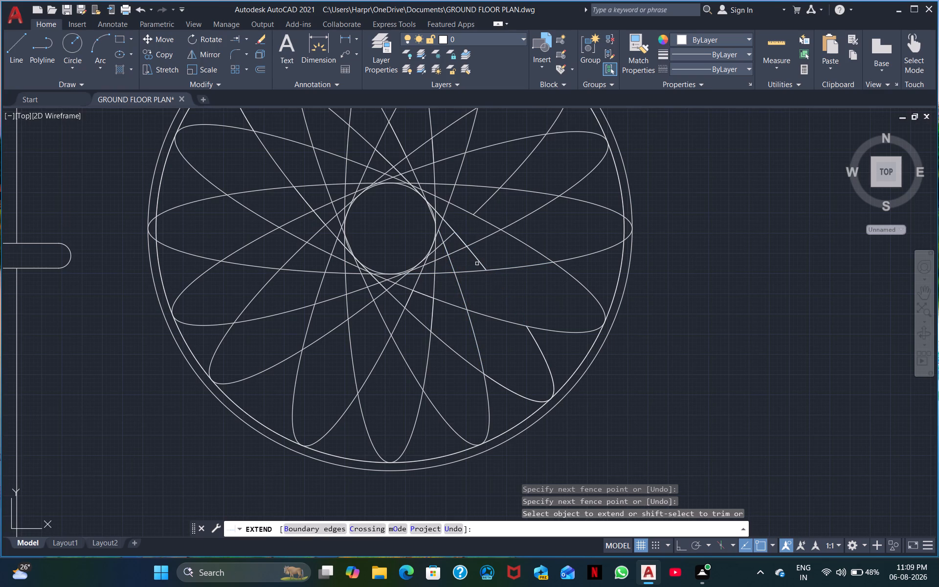
{"action": "left_click", "coordinate": [478, 262]}
{"action": "left_click", "coordinate": [452, 236]}
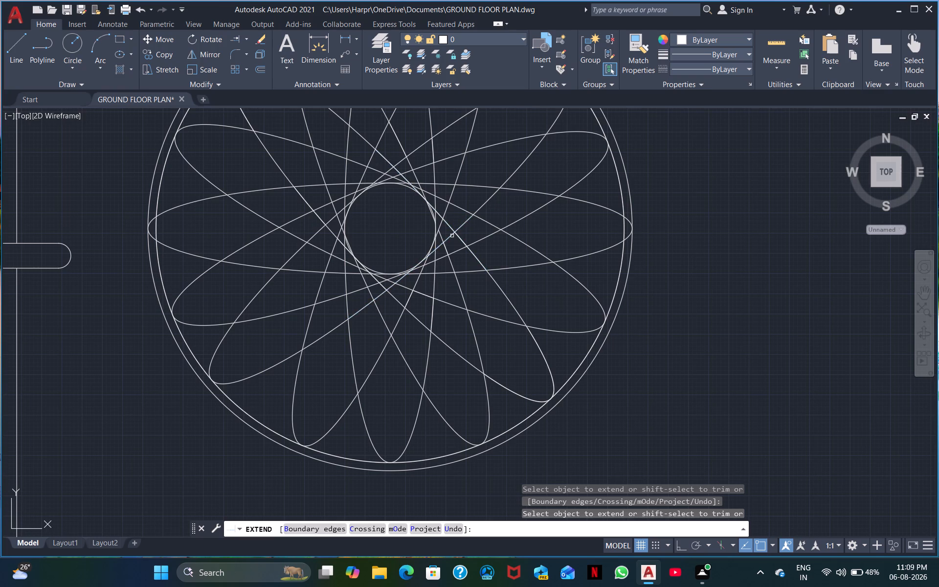
Draw a small, nearly square rectangle in the empty area outside the west wall, northwest of the petal-patterned round element.
{"action": "scroll", "coordinate": [466, 220], "scroll_direction": "down", "scroll_amount": 3}
{"action": "middle_click_drag", "start_coordinate": [475, 226], "coordinate": [473, 250]}
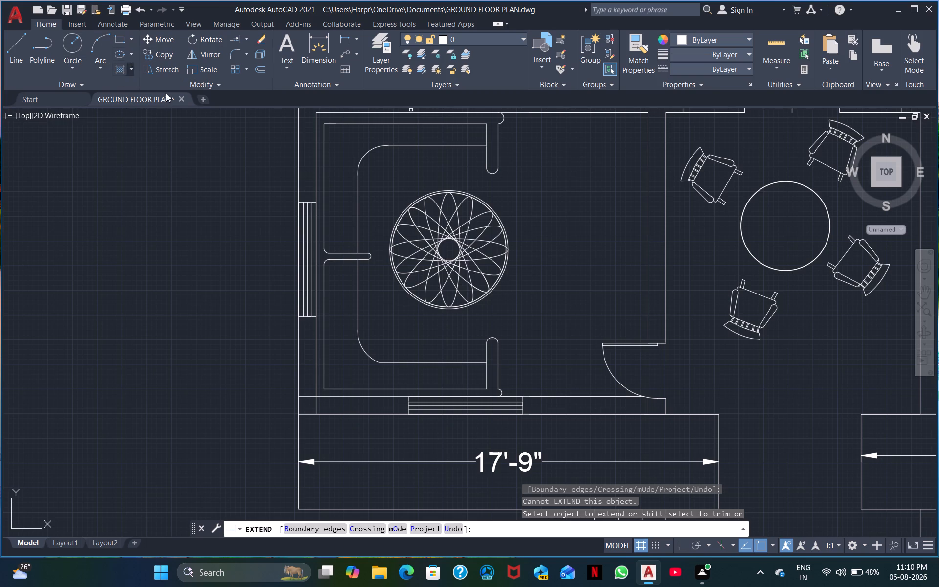
{"action": "middle_click_drag", "start_coordinate": [226, 157], "coordinate": [180, 228]}
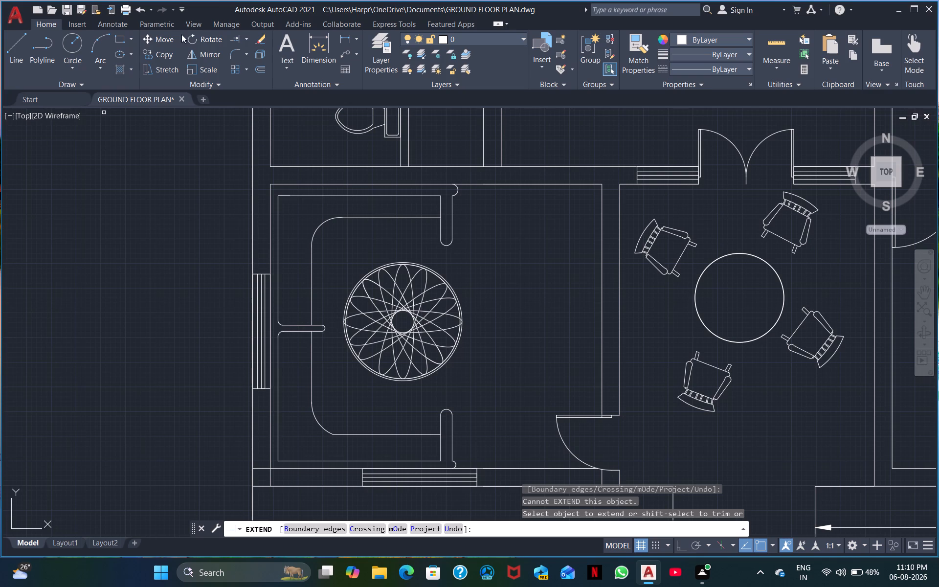
{"action": "left_click", "coordinate": [121, 37]}
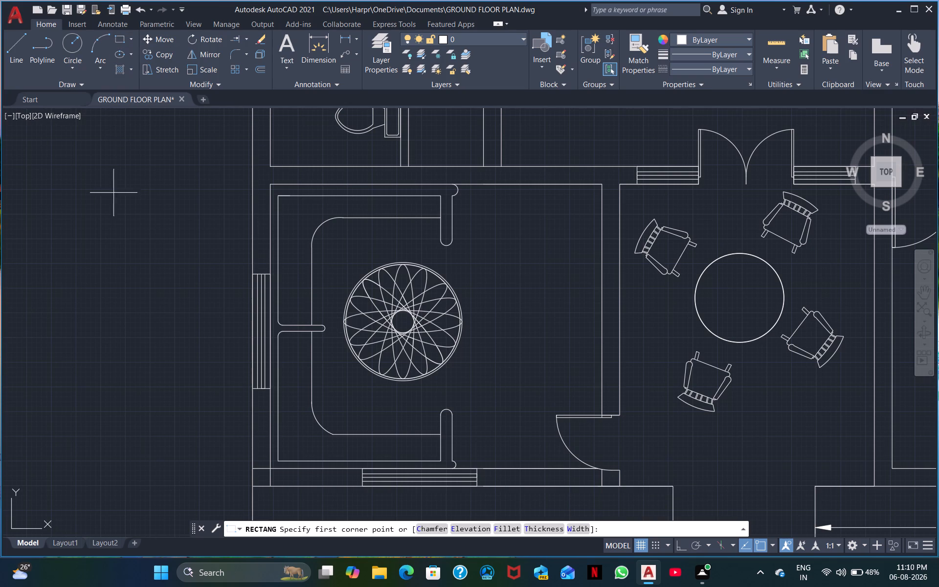
{"action": "left_click", "coordinate": [102, 161]}
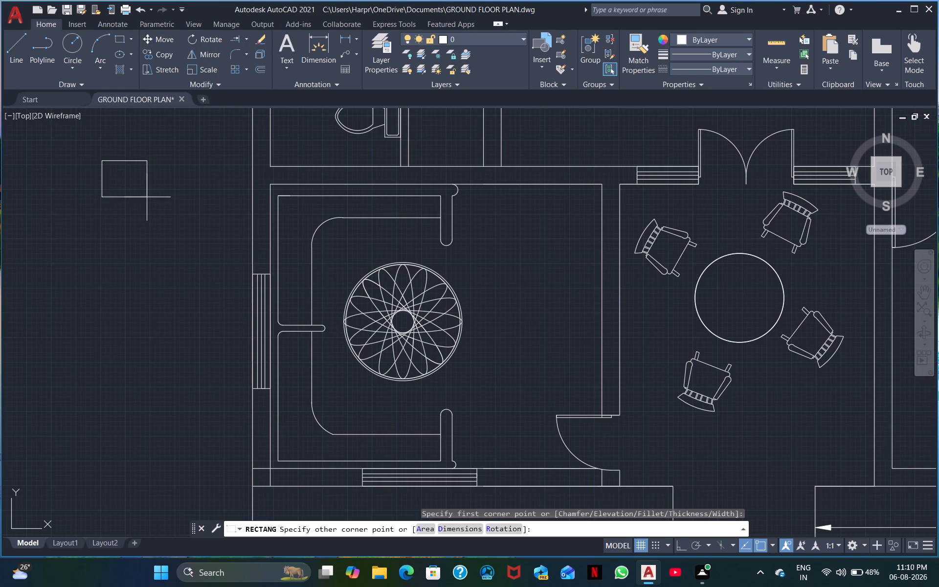
{"action": "scroll", "coordinate": [130, 190], "scroll_direction": "up", "scroll_amount": 1}
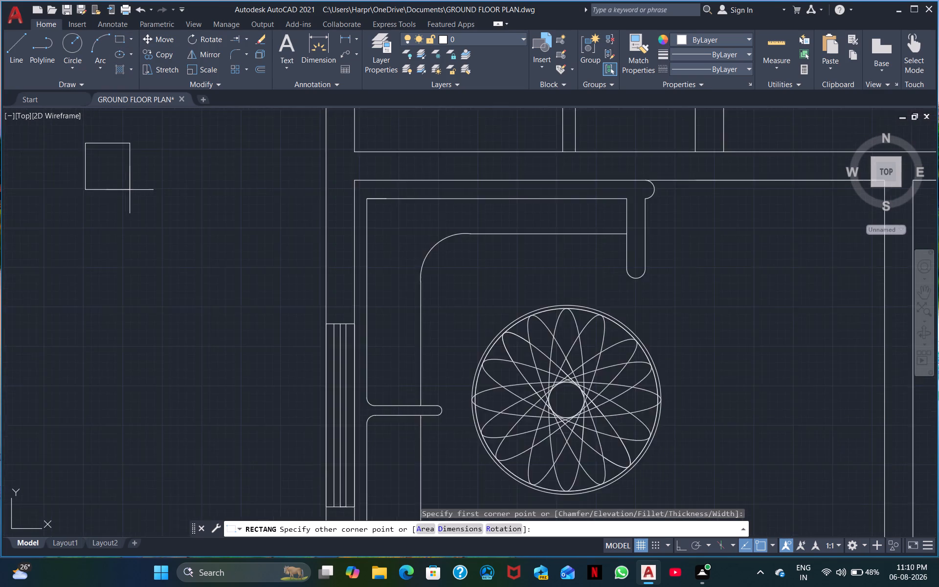
{"action": "scroll", "coordinate": [130, 190], "scroll_direction": "up", "scroll_amount": 1}
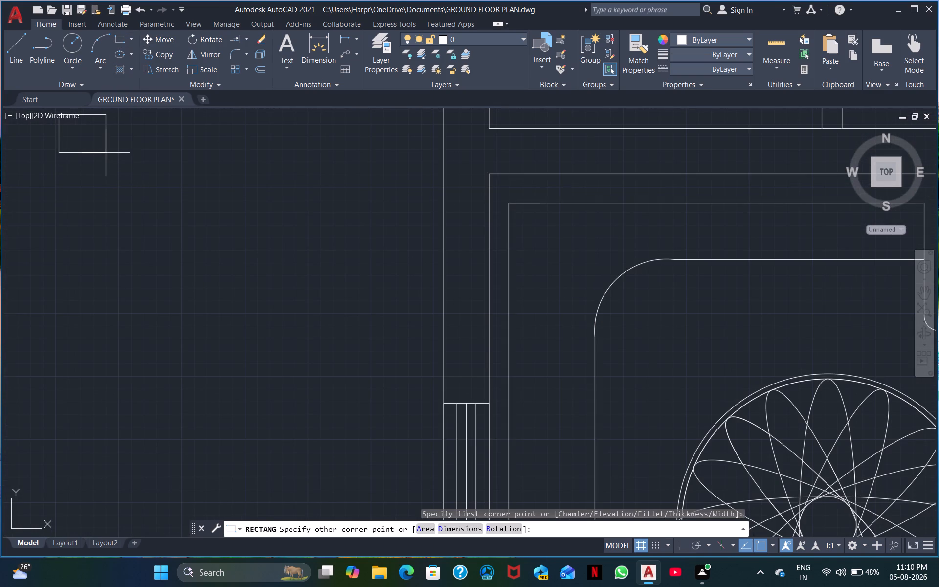
{"action": "left_click", "coordinate": [101, 156]}
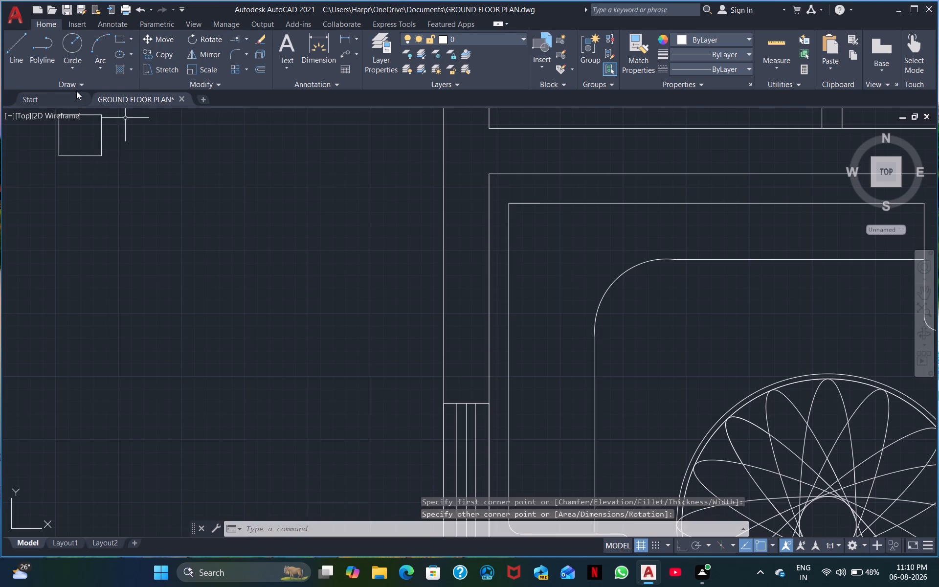
Draw a circle centred on the small rectangle and passing through its corners.
{"action": "middle_click_drag", "start_coordinate": [5, 220], "coordinate": [143, 382]}
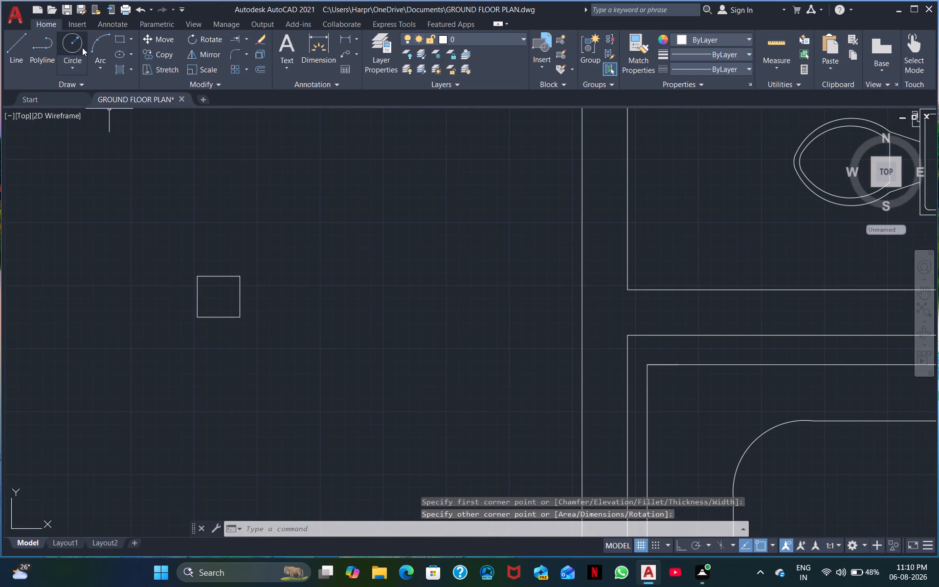
{"action": "left_click", "coordinate": [73, 41]}
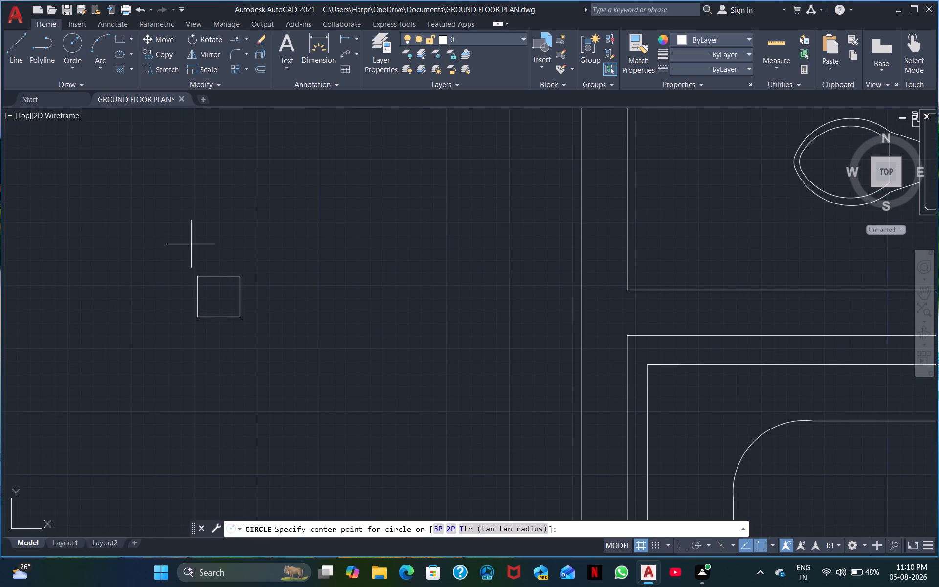
{"action": "left_click", "coordinate": [218, 297]}
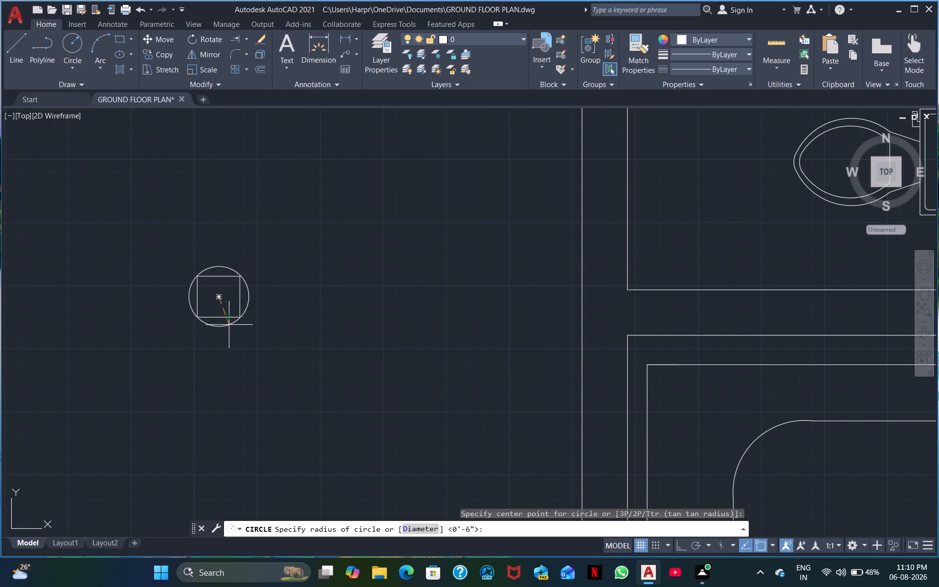
{"action": "scroll", "coordinate": [222, 319], "scroll_direction": "up", "scroll_amount": 2}
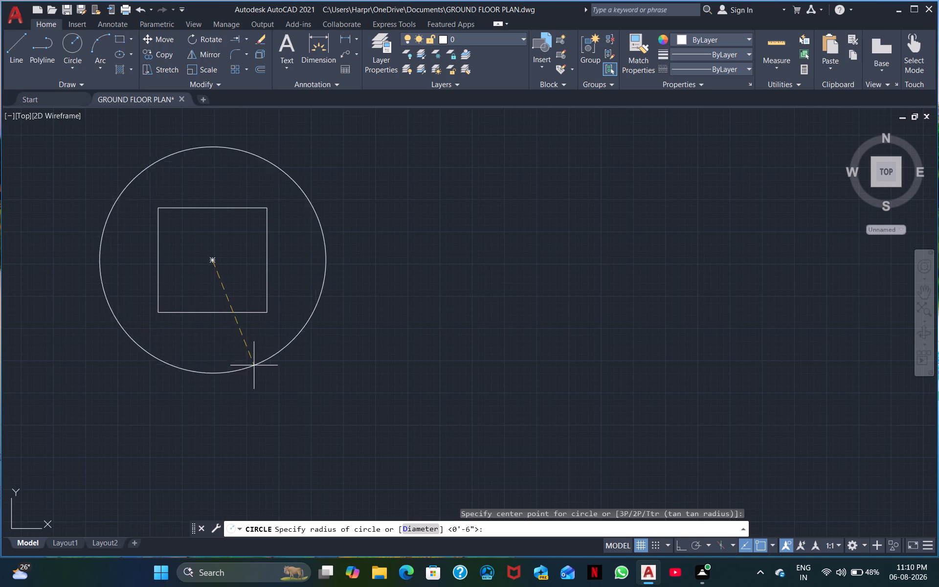
{"action": "left_click", "coordinate": [268, 315]}
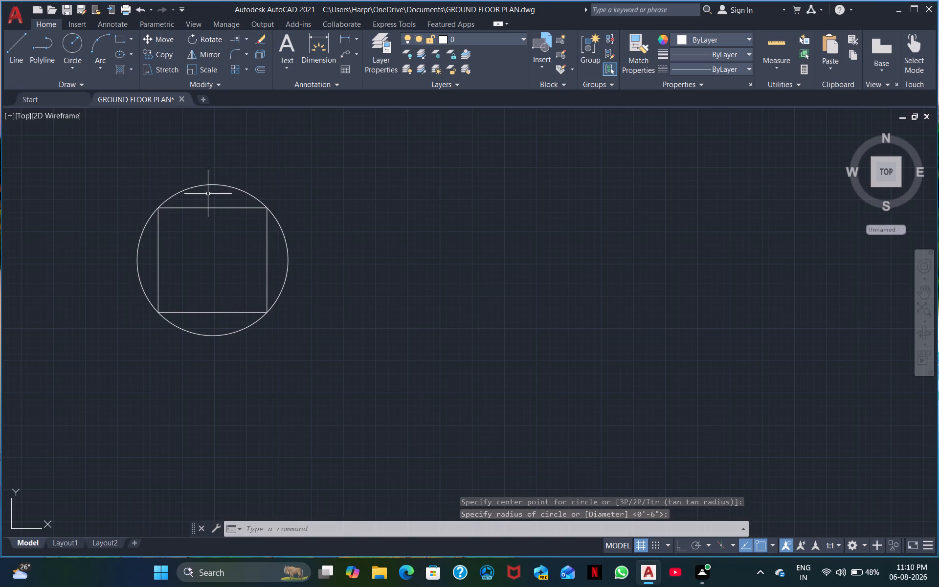
Draw a second concentric circle inside the rectangle, reaching the midpoint of its south side.
{"action": "left_click", "coordinate": [69, 41]}
{"action": "left_click", "coordinate": [216, 258]}
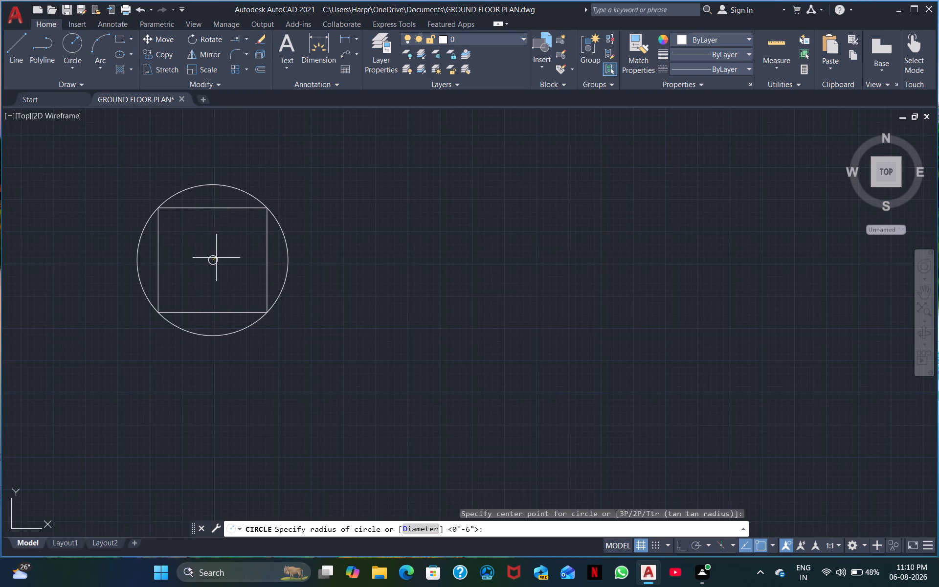
{"action": "double_click", "coordinate": [212, 314]}
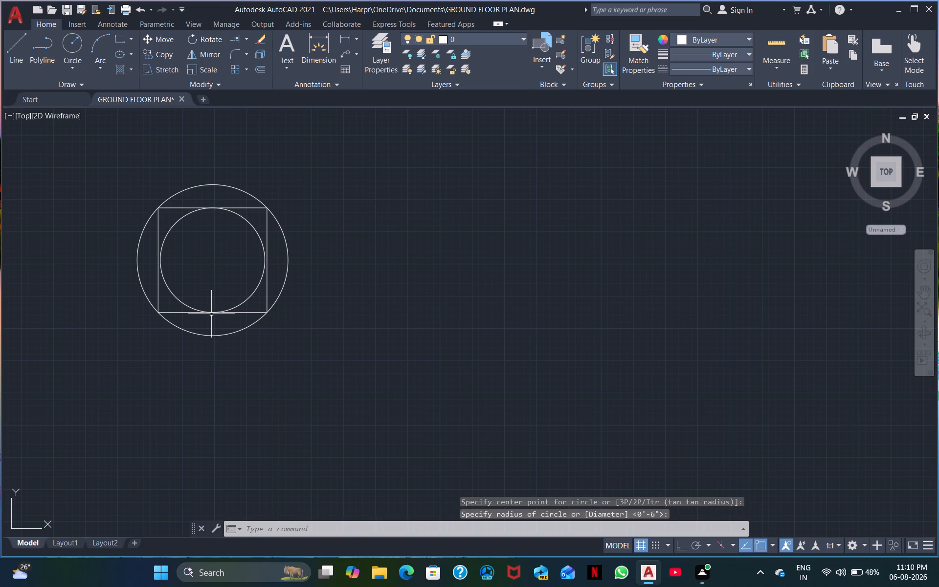
Enlarge the inner circle by stretching its west quadrant point to the rectangle's west side.
{"action": "scroll", "coordinate": [240, 276], "scroll_direction": "up", "scroll_amount": 2}
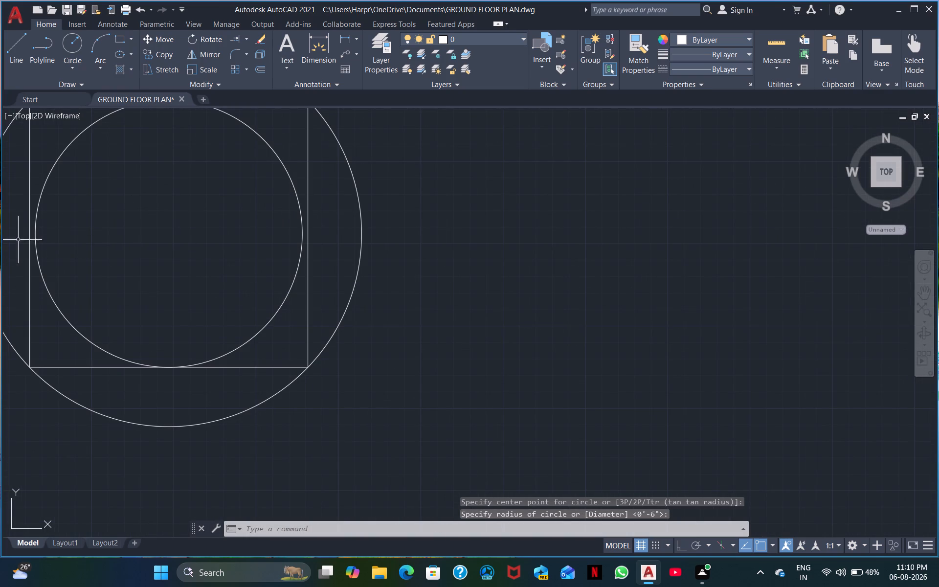
{"action": "left_click", "coordinate": [35, 239]}
{"action": "right_click", "coordinate": [35, 239]}
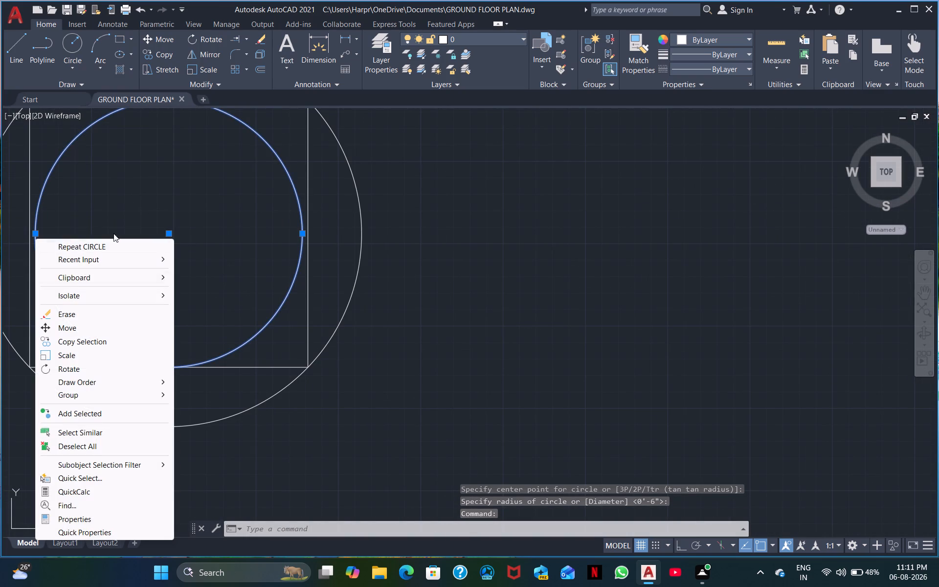
{"action": "left_click", "coordinate": [139, 194]}
{"action": "left_click", "coordinate": [114, 206]}
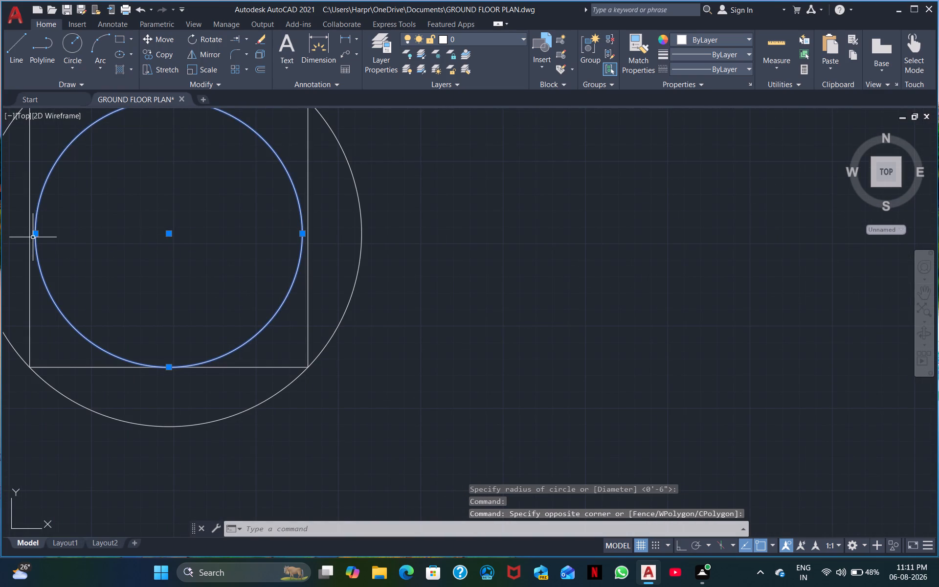
{"action": "left_click", "coordinate": [36, 233]}
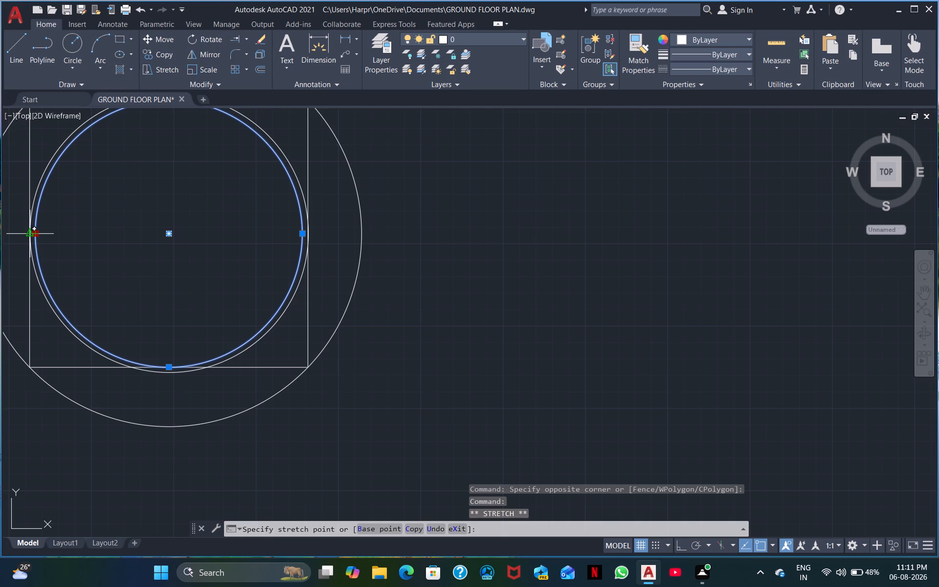
{"action": "left_click", "coordinate": [28, 232]}
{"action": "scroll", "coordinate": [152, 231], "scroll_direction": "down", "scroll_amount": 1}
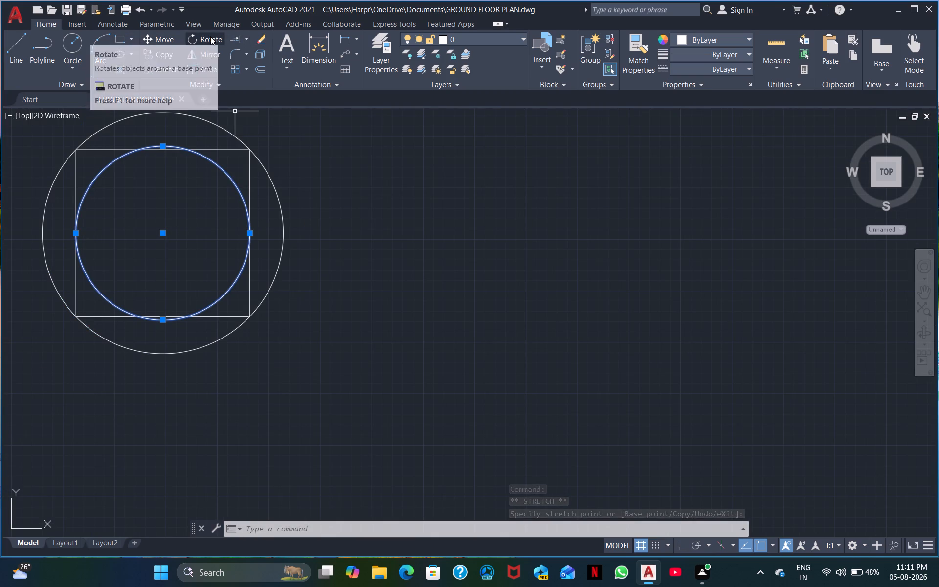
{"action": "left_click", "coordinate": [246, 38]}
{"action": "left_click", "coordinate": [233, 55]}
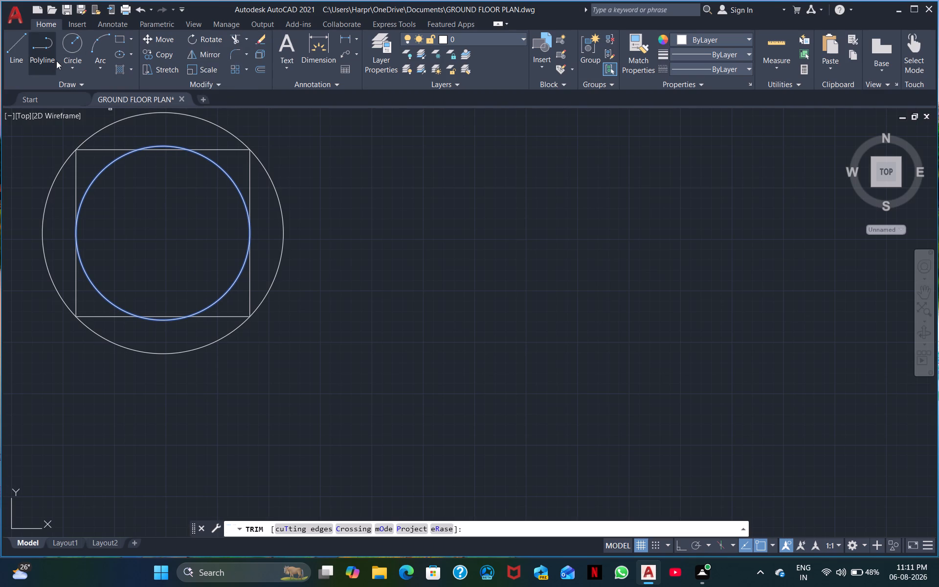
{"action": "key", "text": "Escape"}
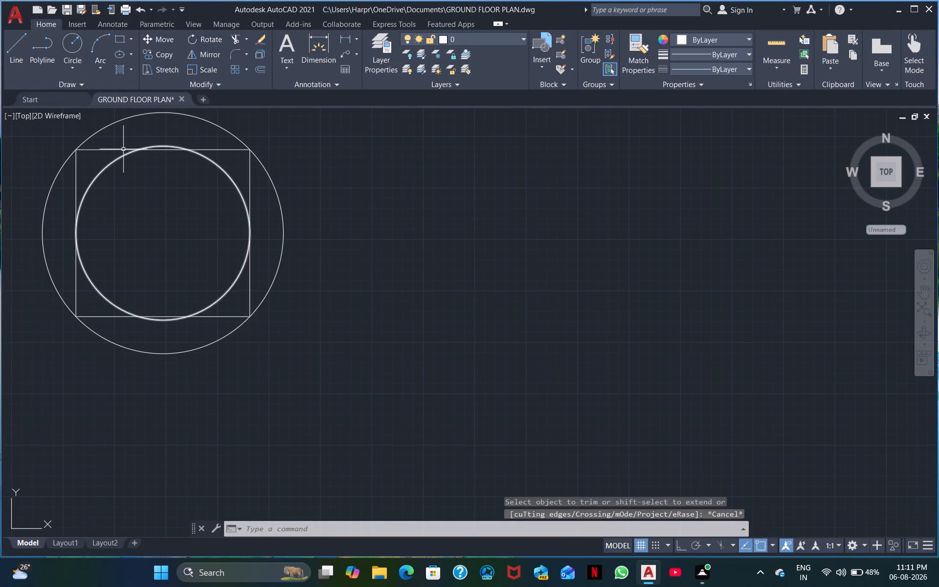
Stretch the rectangle's north side outward to the inner circle's north quadrant point.
{"action": "left_click", "coordinate": [121, 150]}
{"action": "left_click", "coordinate": [158, 150]}
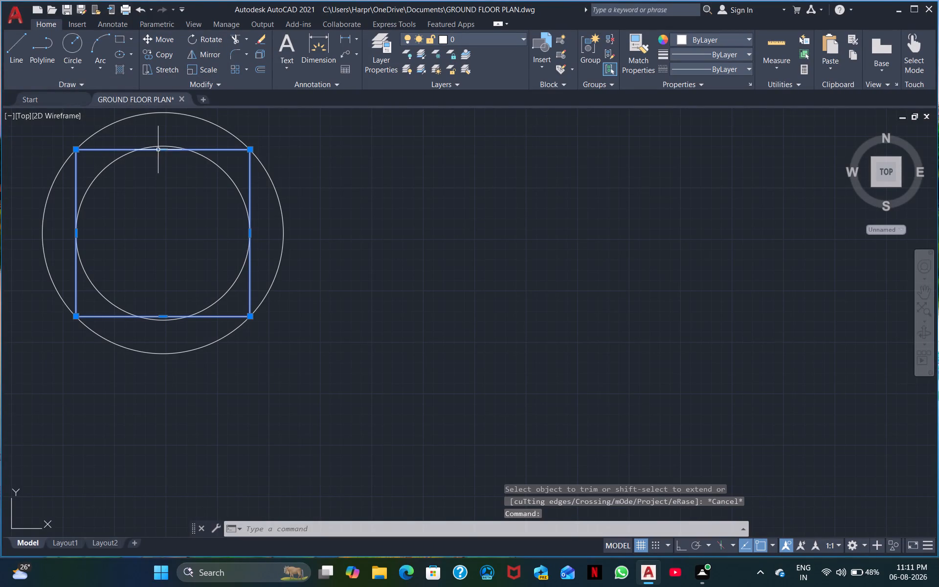
{"action": "left_click_drag", "start_coordinate": [162, 150], "coordinate": [163, 146]}
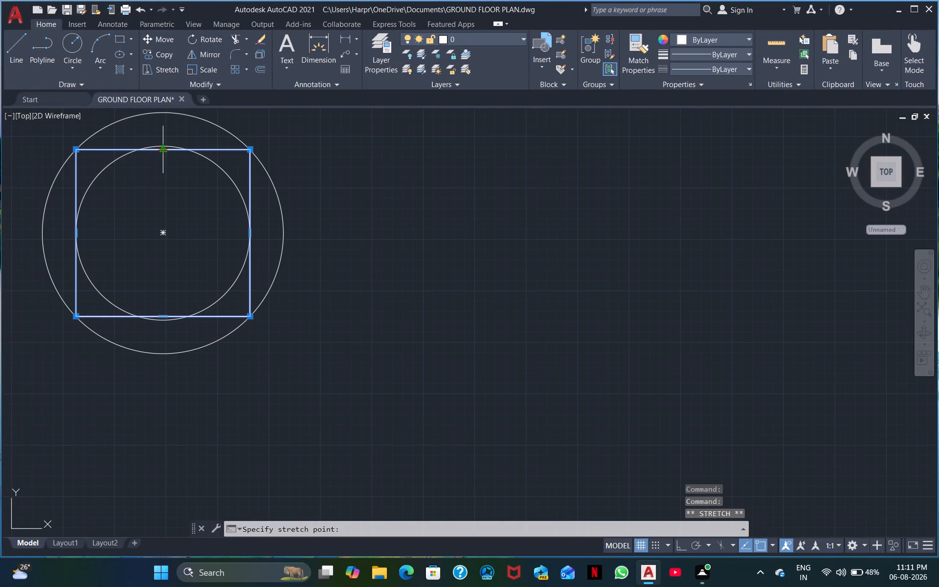
{"action": "left_click_drag", "start_coordinate": [163, 146], "coordinate": [163, 145]}
{"action": "left_click", "coordinate": [163, 145]}
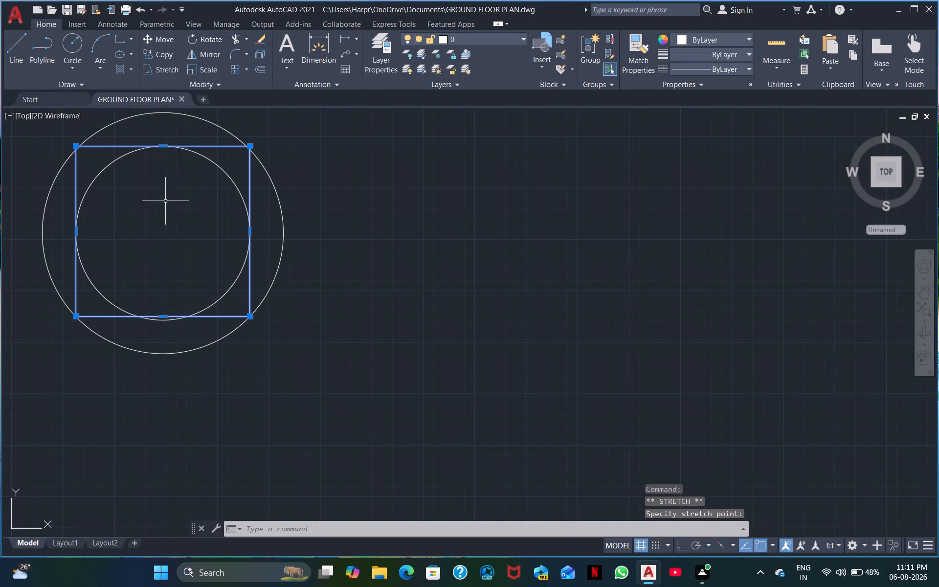
Stretch the rectangle's south side outward to the inner circle's south quadrant point.
{"action": "left_click", "coordinate": [163, 316]}
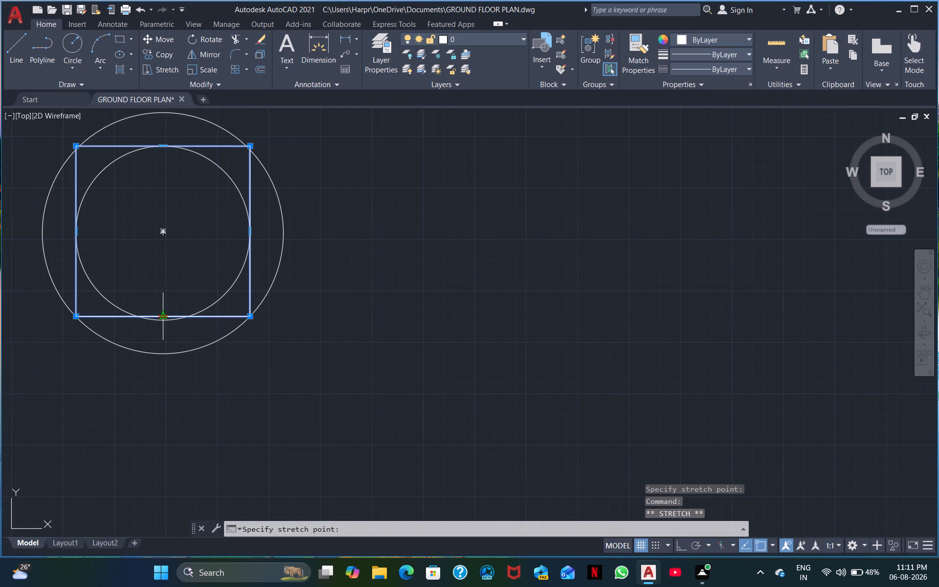
{"action": "left_click_drag", "start_coordinate": [163, 316], "coordinate": [164, 322]}
{"action": "scroll", "coordinate": [164, 322], "scroll_direction": "up", "scroll_amount": 2}
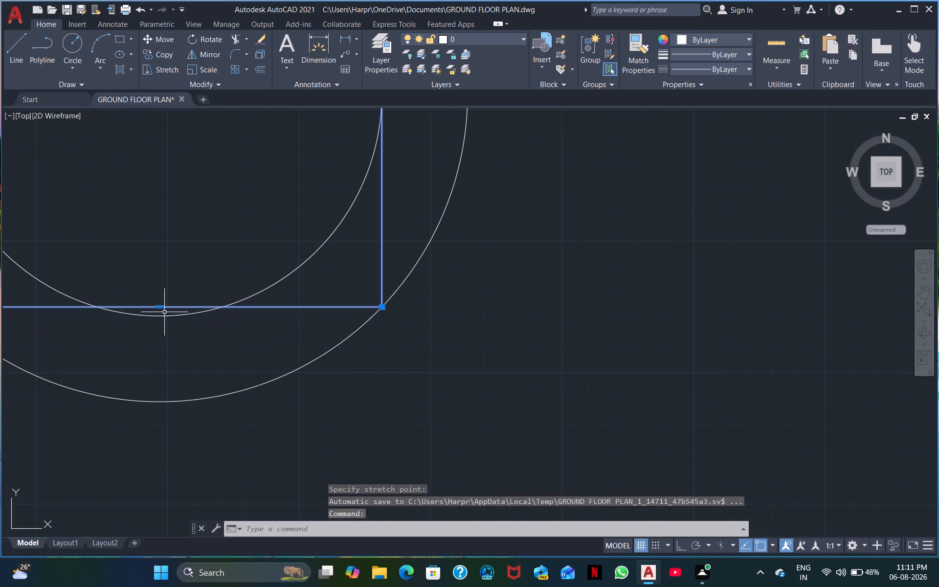
{"action": "left_click_drag", "start_coordinate": [158, 306], "coordinate": [158, 314]}
{"action": "left_click", "coordinate": [158, 314]}
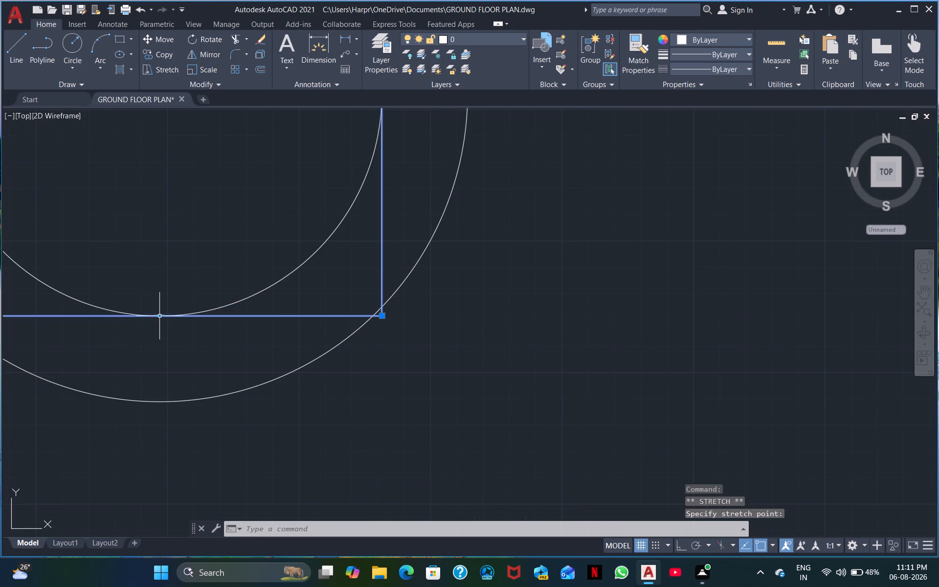
{"action": "scroll", "coordinate": [159, 333], "scroll_direction": "down", "scroll_amount": 2}
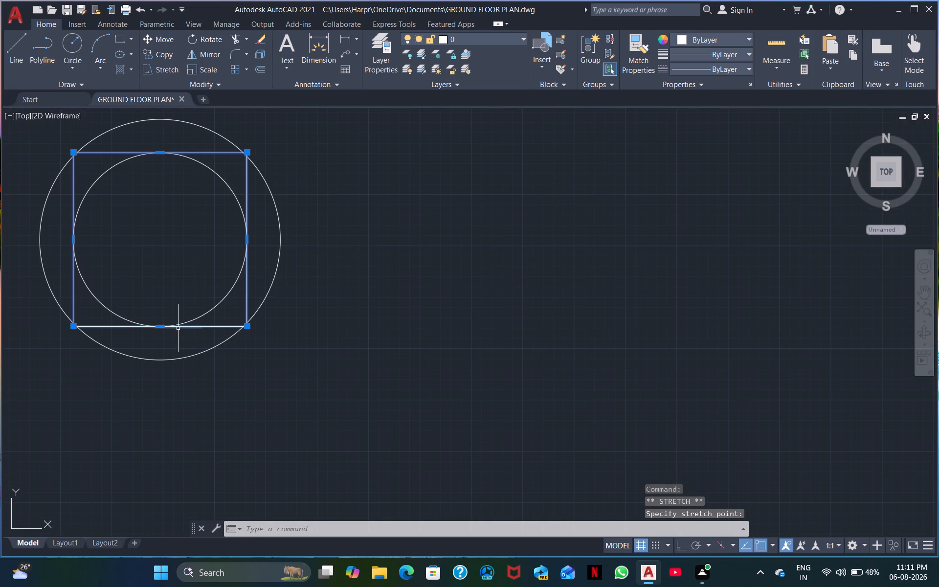
{"action": "scroll", "coordinate": [179, 328], "scroll_direction": "up", "scroll_amount": 2}
{"action": "scroll", "coordinate": [179, 328], "scroll_direction": "down", "scroll_amount": 2}
{"action": "key", "text": "Escape"}
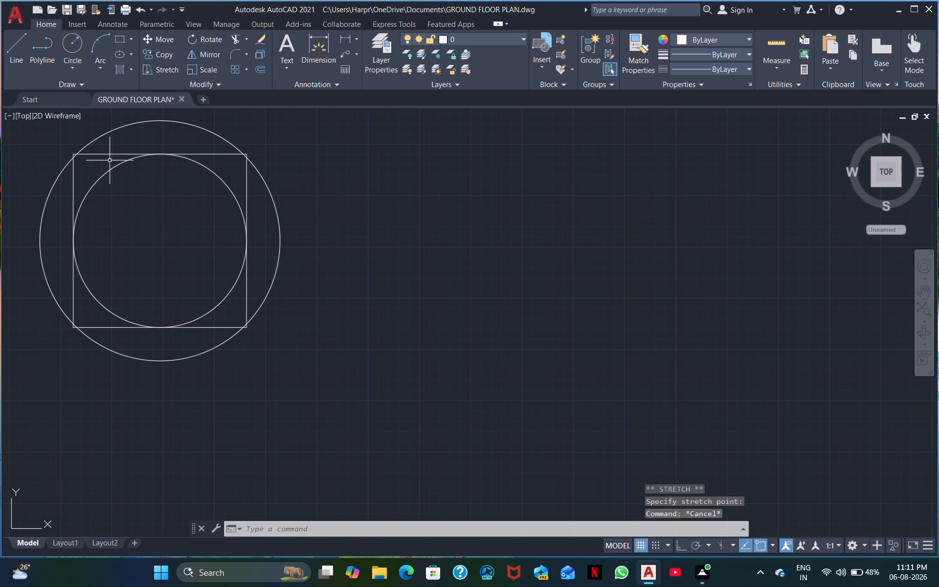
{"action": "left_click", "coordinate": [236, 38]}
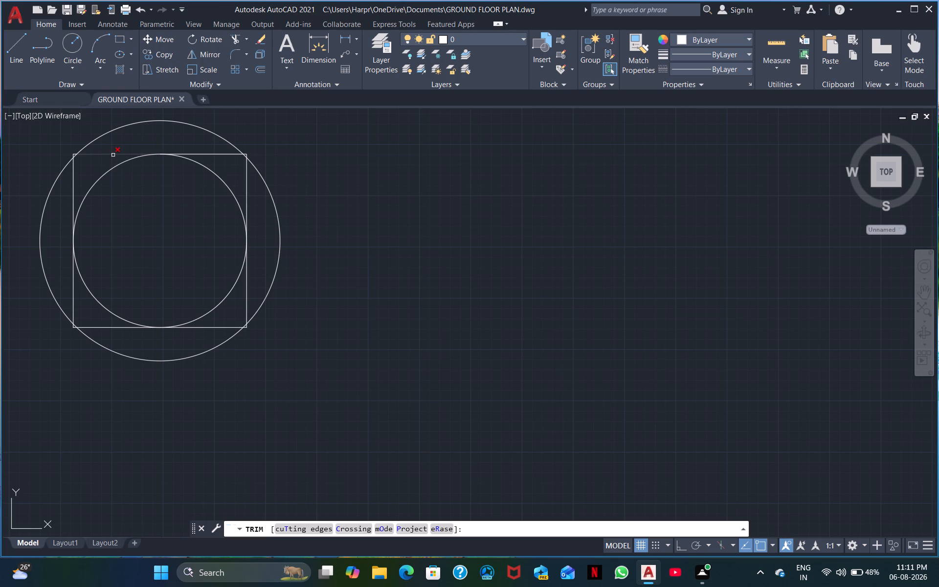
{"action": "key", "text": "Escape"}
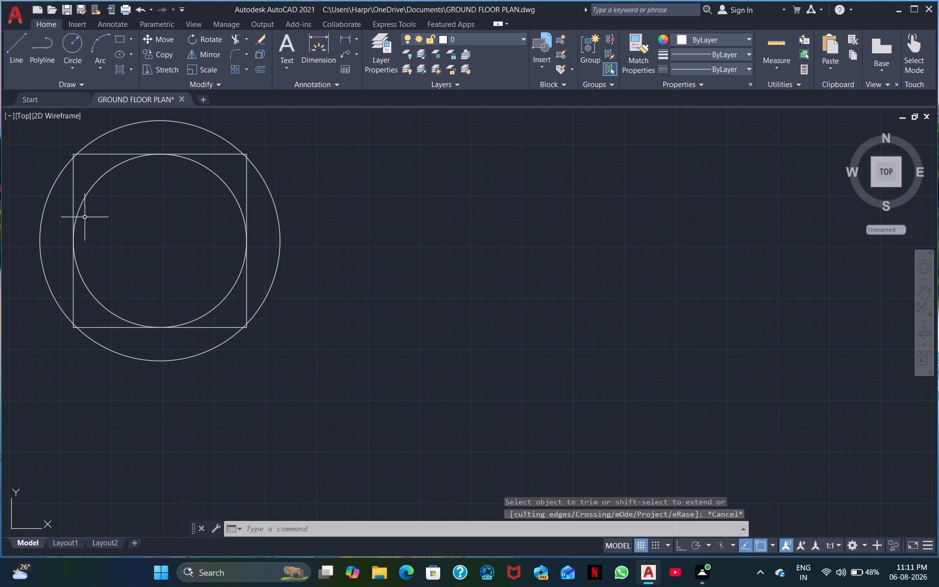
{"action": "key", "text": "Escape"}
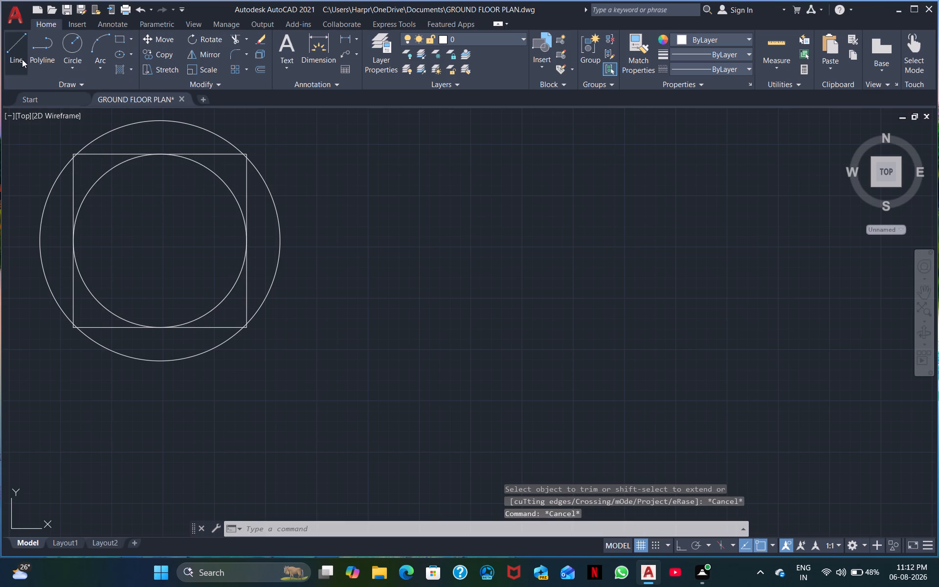
Erase the inner and outer concentric circles, keeping only the square.
{"action": "left_click", "coordinate": [235, 199]}
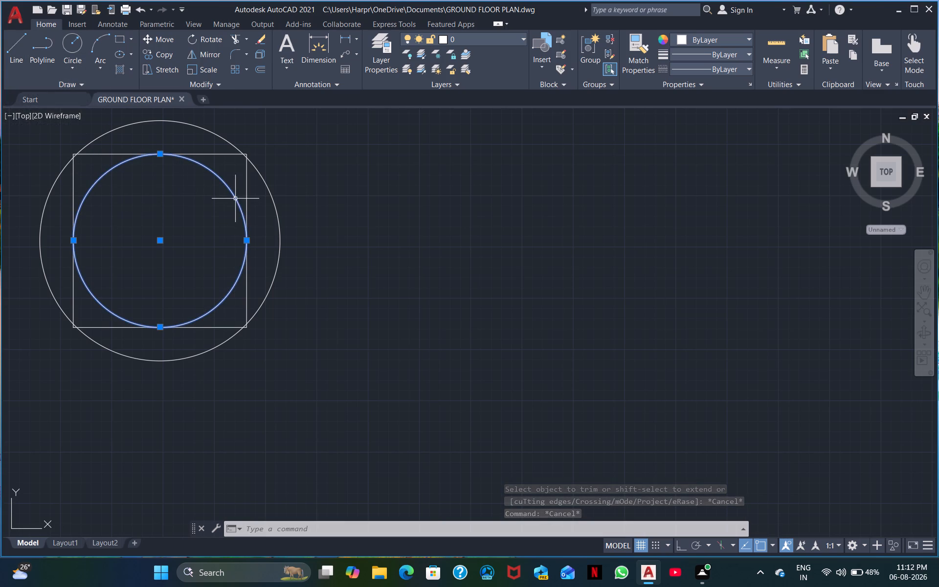
{"action": "left_click", "coordinate": [276, 216]}
{"action": "right_click_drag", "start_coordinate": [276, 216], "coordinate": [303, 235]}
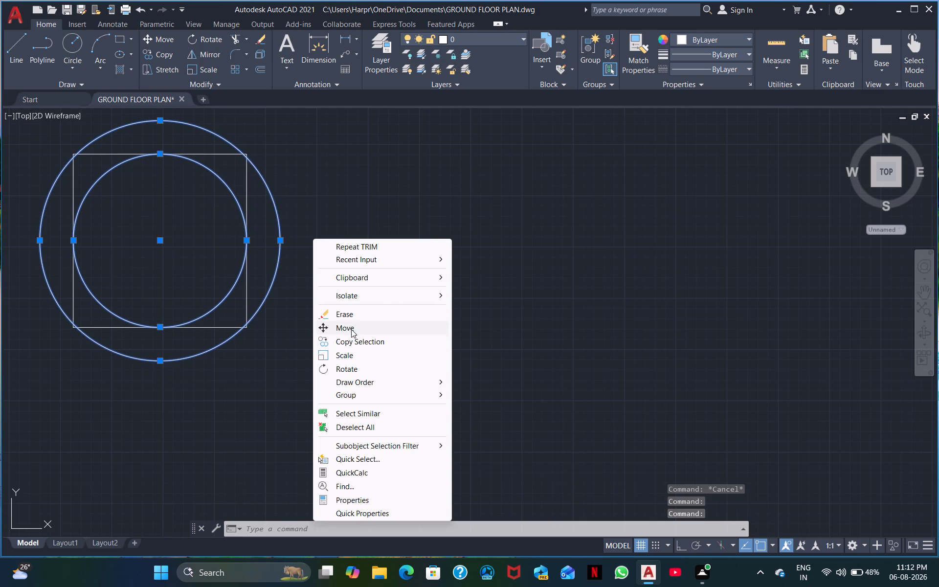
{"action": "left_click", "coordinate": [349, 316]}
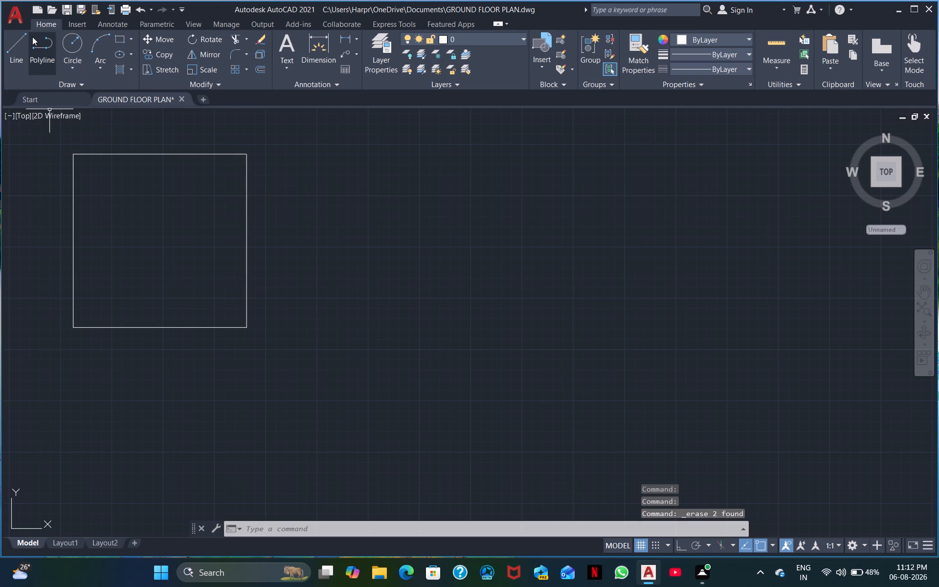
Draw a circle centred on the square's northwest corner, with a radius smaller than half the square's side.
{"action": "left_click", "coordinate": [76, 50]}
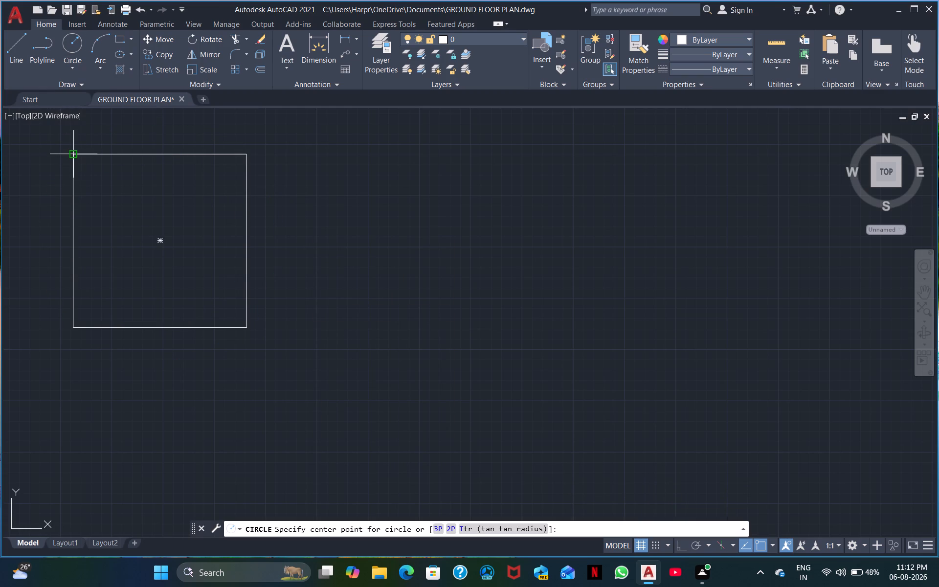
{"action": "left_click", "coordinate": [74, 154]}
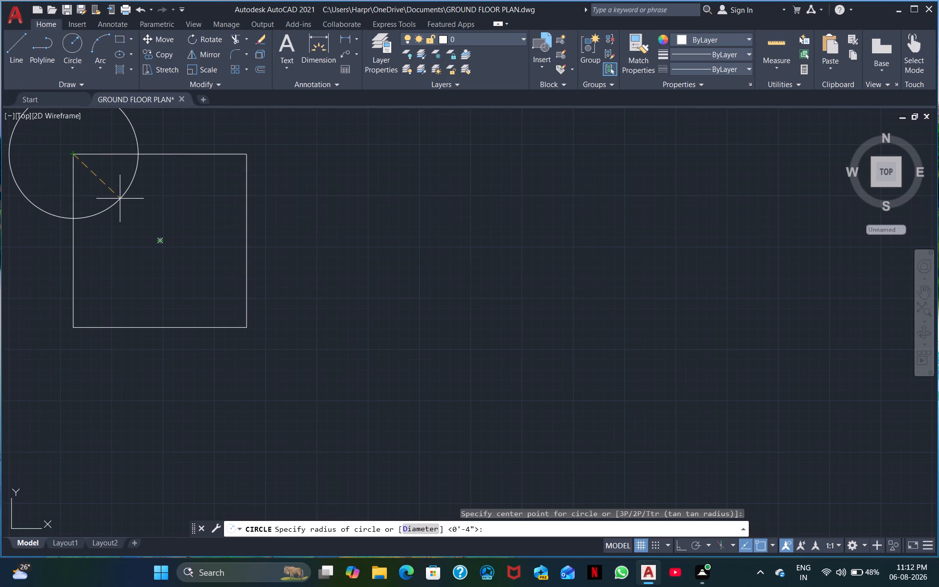
{"action": "left_click", "coordinate": [120, 199]}
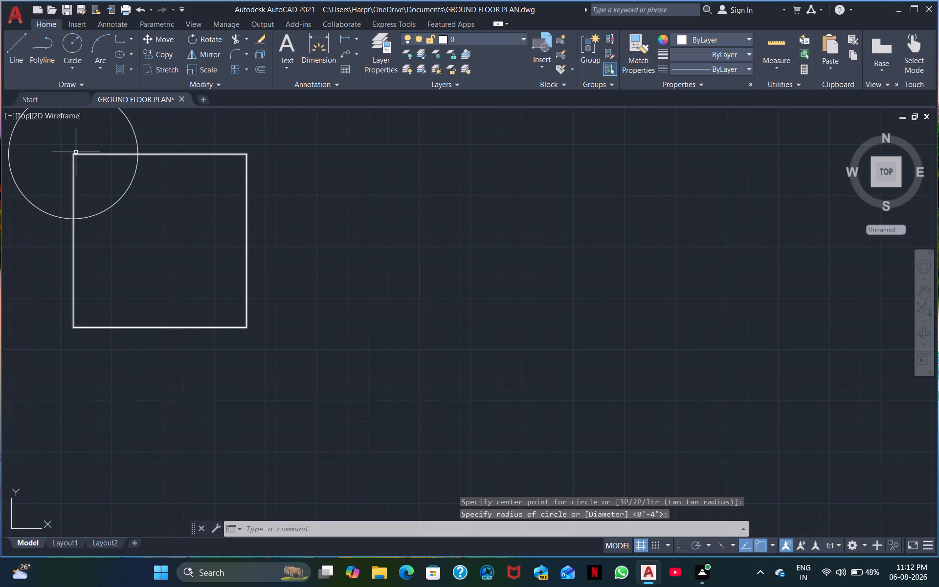
Copy the corner circle from its centre onto the square's northeast, southeast and southwest corners.
{"action": "left_click", "coordinate": [129, 203]}
{"action": "left_click", "coordinate": [87, 186]}
{"action": "right_click", "coordinate": [88, 185]}
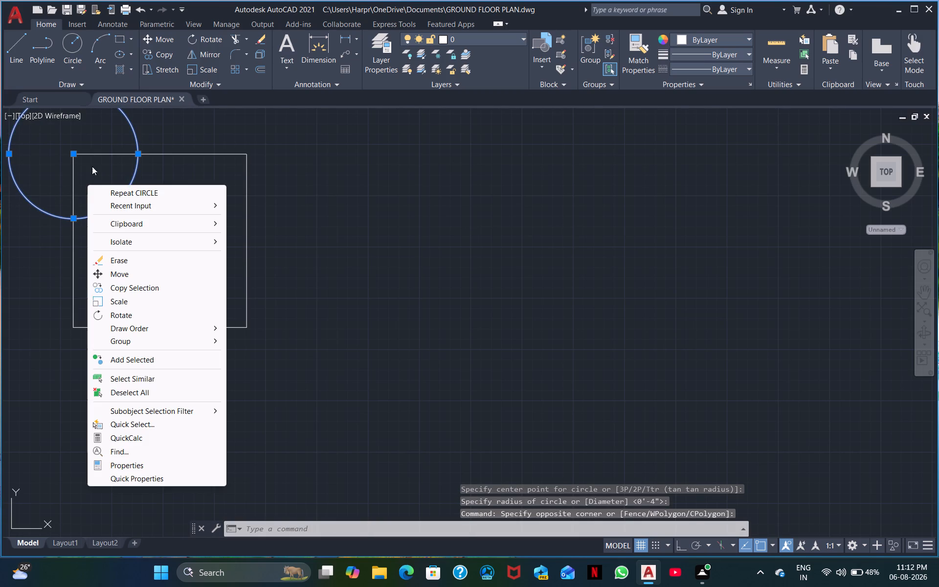
{"action": "left_click", "coordinate": [123, 292]}
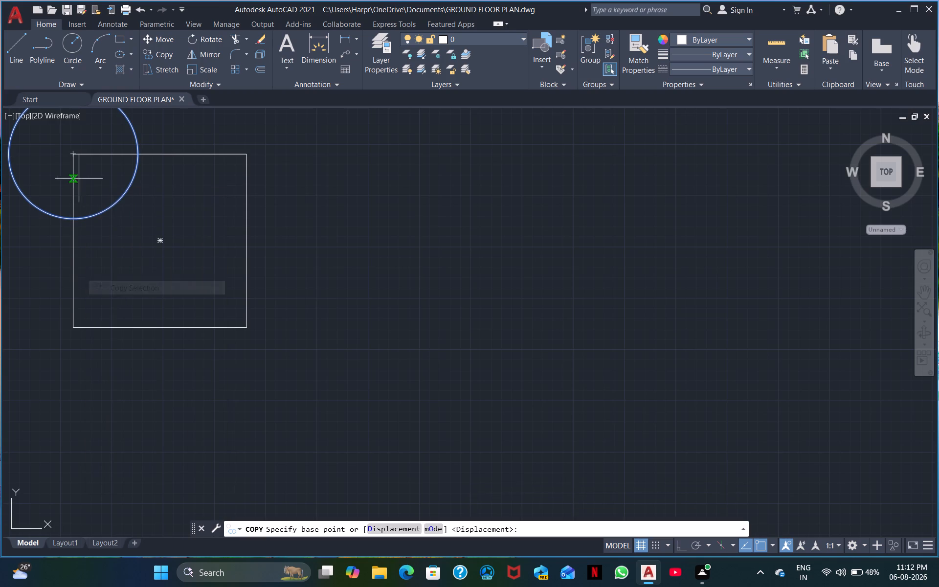
{"action": "left_click", "coordinate": [70, 158]}
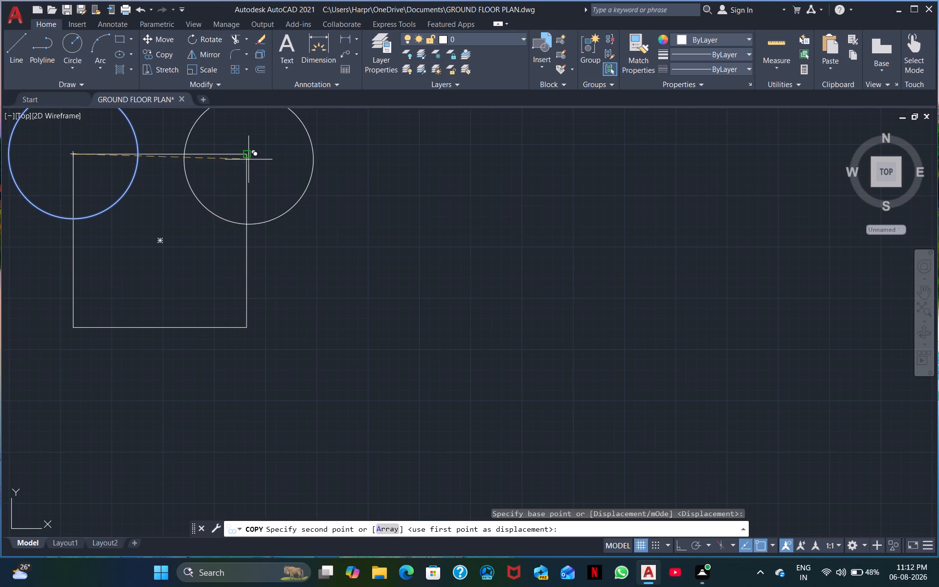
{"action": "left_click", "coordinate": [246, 157]}
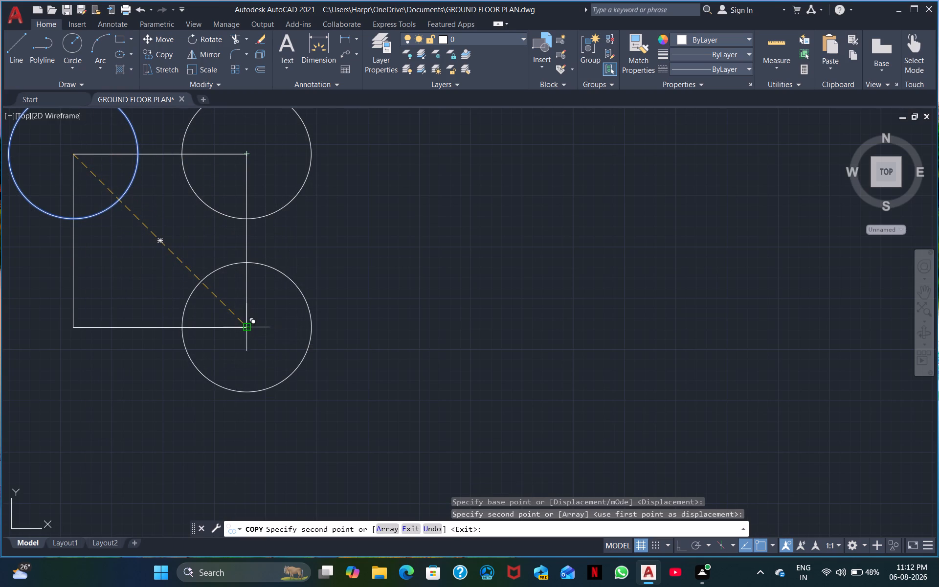
{"action": "left_click", "coordinate": [246, 325]}
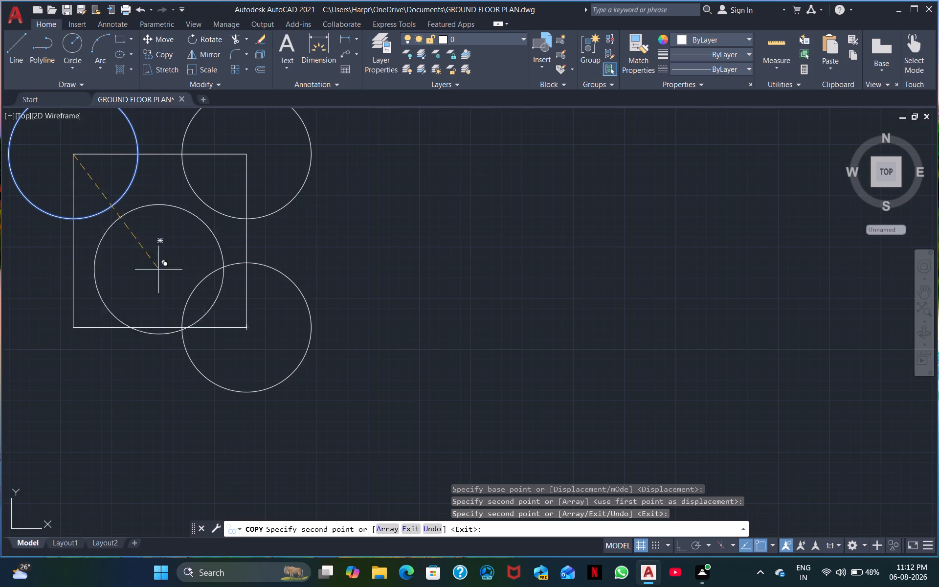
{"action": "left_click", "coordinate": [71, 329]}
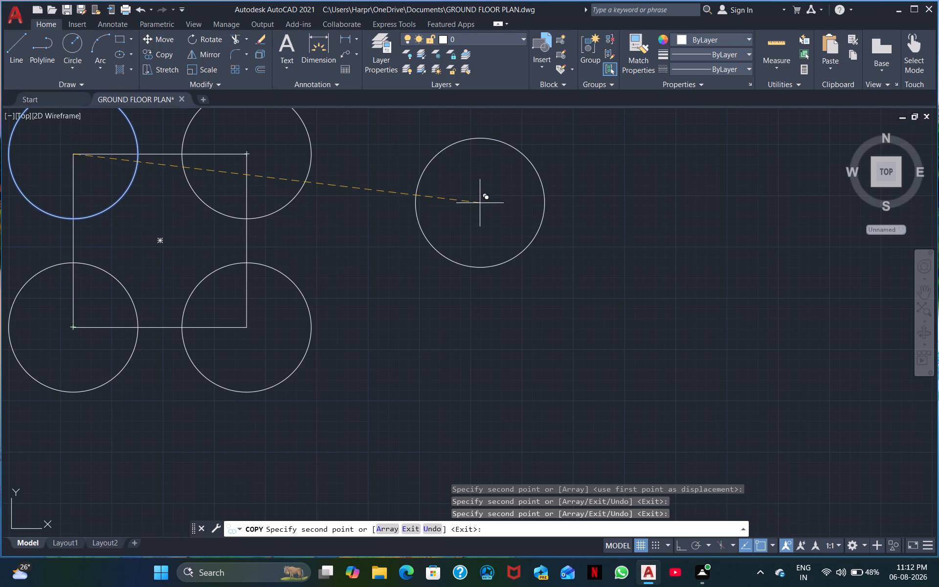
{"action": "right_click", "coordinate": [467, 211]}
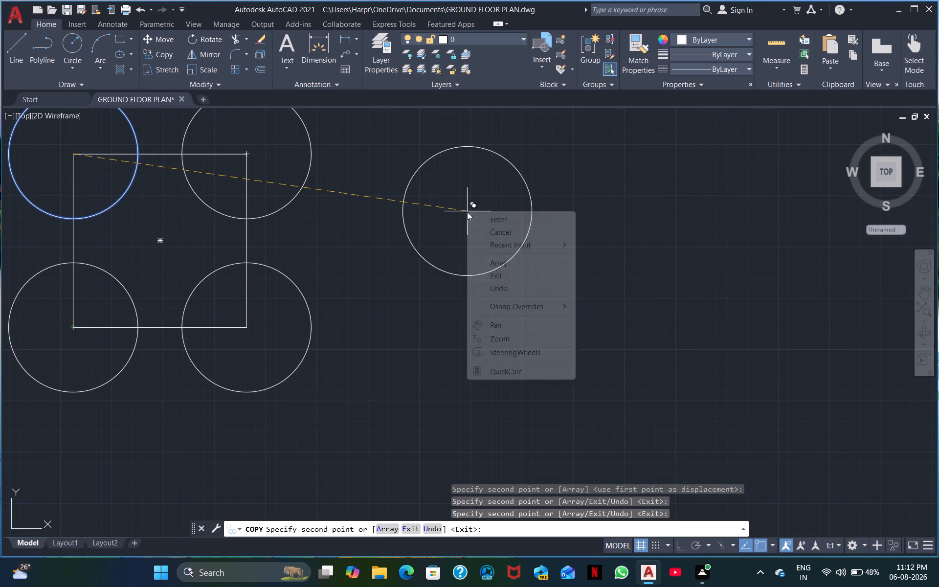
{"action": "left_click", "coordinate": [502, 232]}
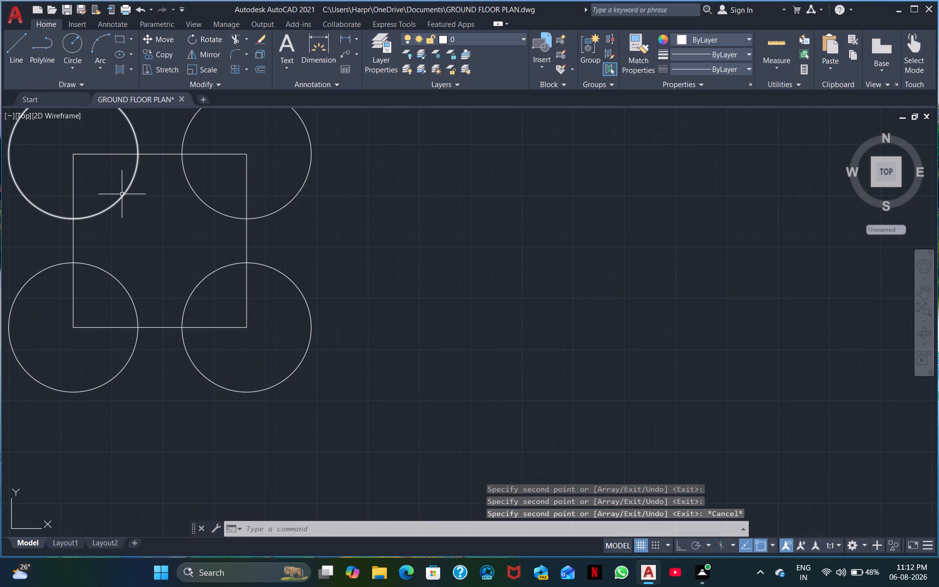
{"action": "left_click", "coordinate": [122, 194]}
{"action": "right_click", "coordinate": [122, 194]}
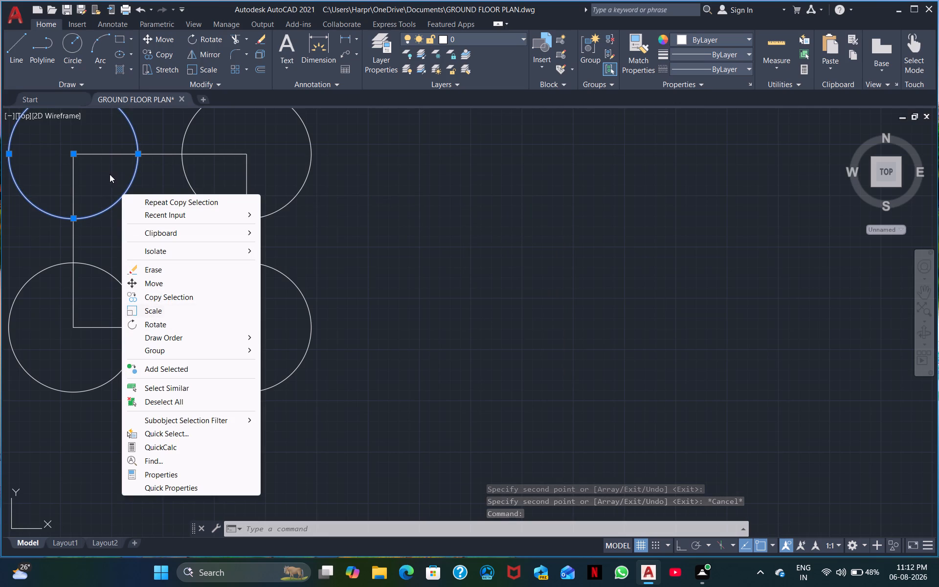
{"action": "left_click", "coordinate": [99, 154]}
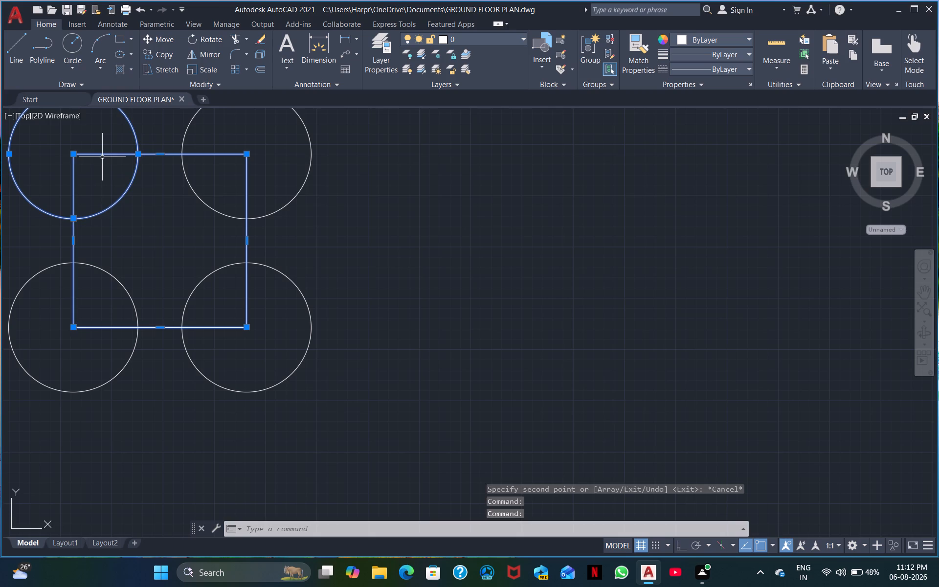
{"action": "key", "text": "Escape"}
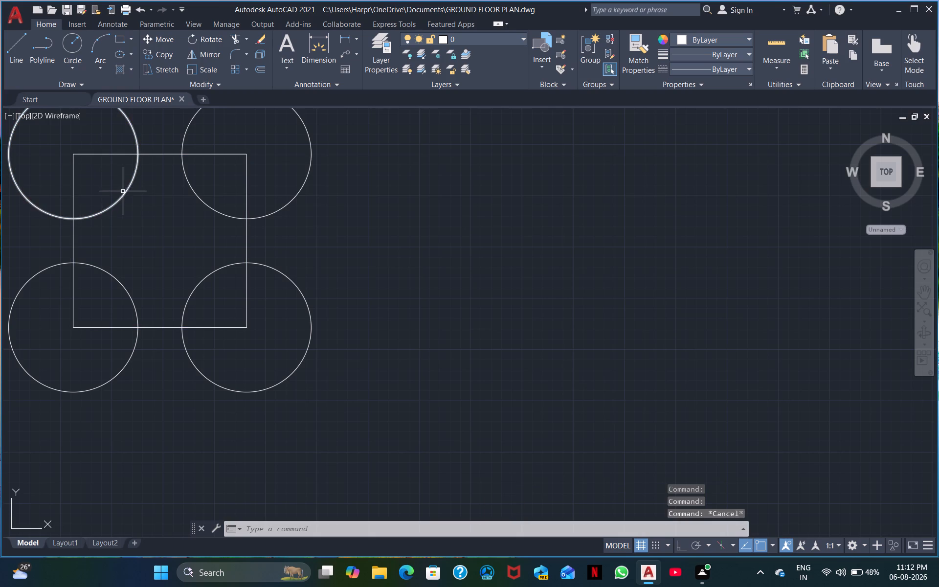
Enlarge the northwest corner circle by stretching its east quadrant point to about the middle of the square's north side.
{"action": "left_click", "coordinate": [123, 191]}
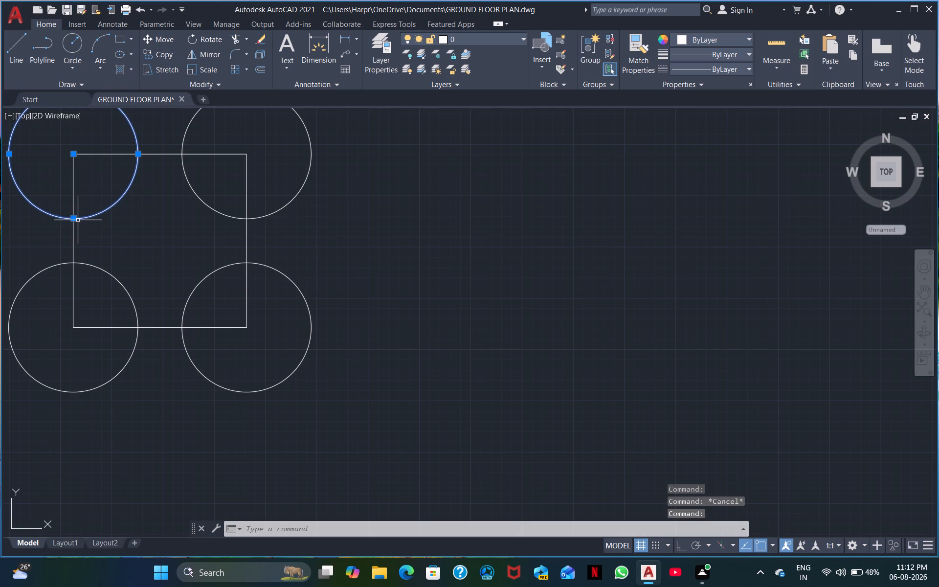
{"action": "left_click", "coordinate": [140, 154]}
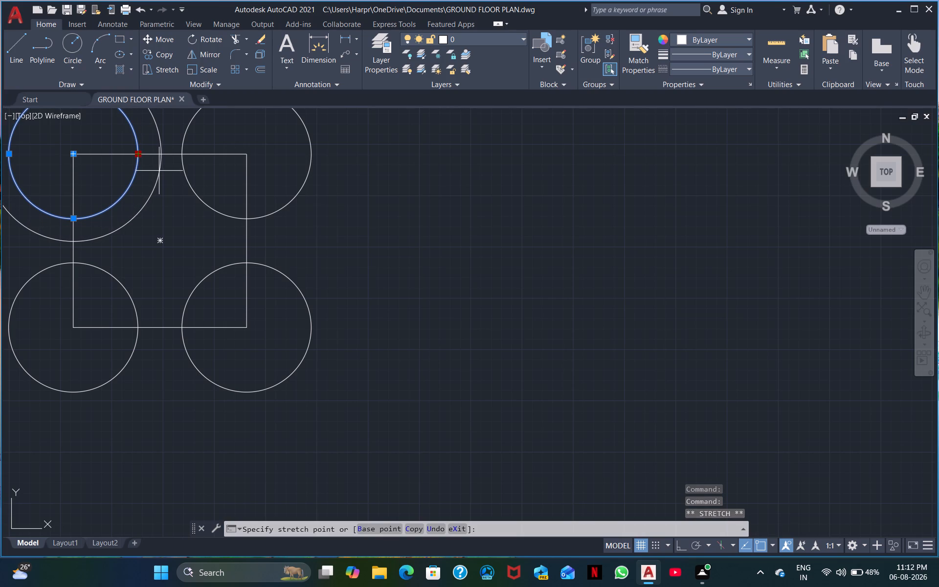
{"action": "left_click", "coordinate": [159, 171]}
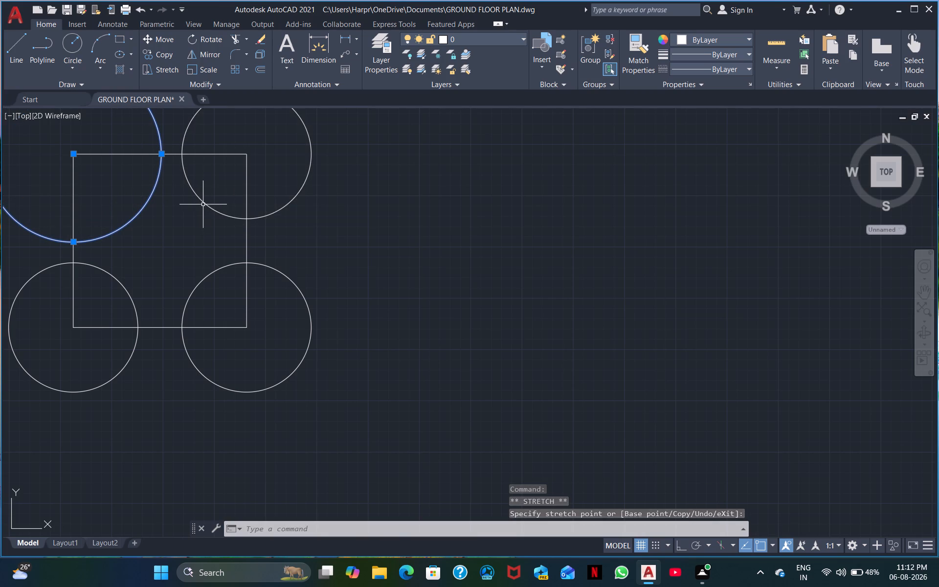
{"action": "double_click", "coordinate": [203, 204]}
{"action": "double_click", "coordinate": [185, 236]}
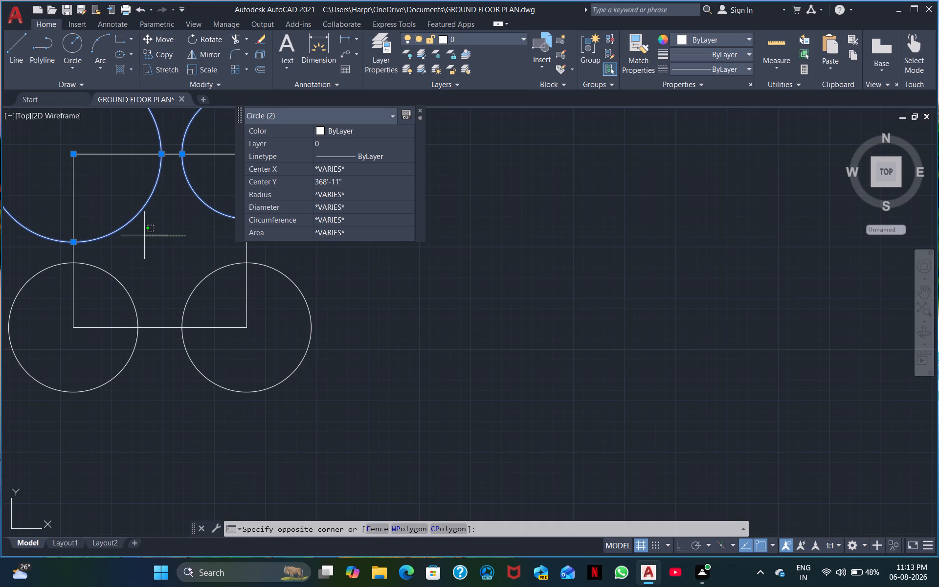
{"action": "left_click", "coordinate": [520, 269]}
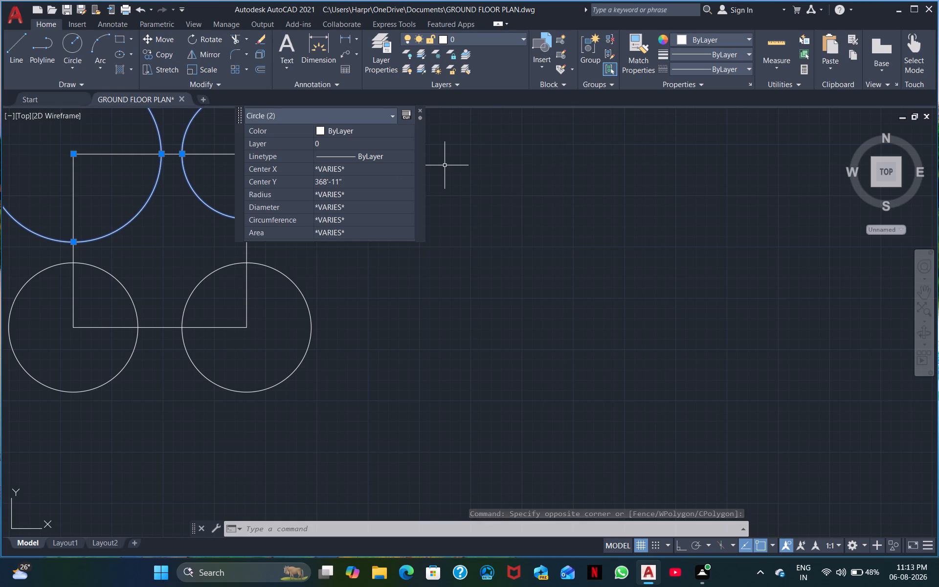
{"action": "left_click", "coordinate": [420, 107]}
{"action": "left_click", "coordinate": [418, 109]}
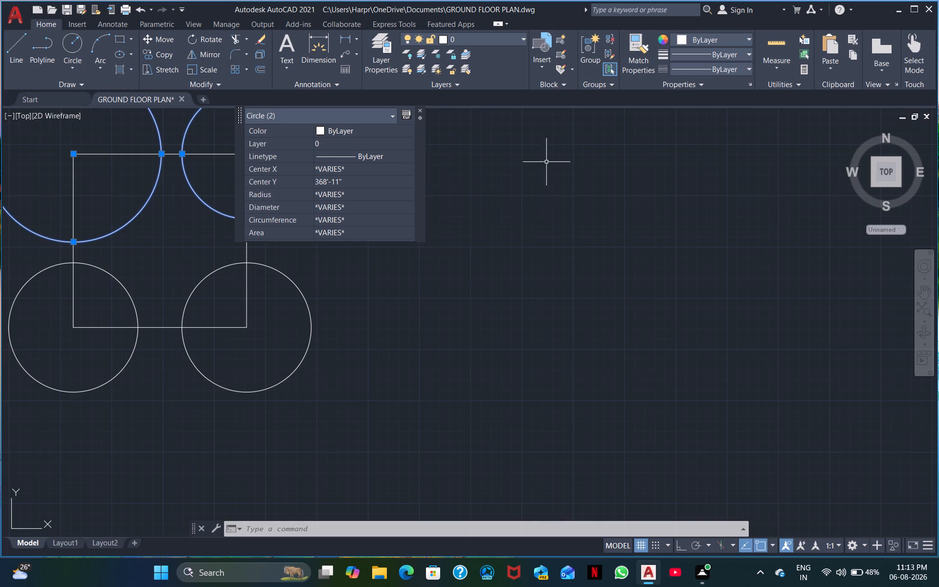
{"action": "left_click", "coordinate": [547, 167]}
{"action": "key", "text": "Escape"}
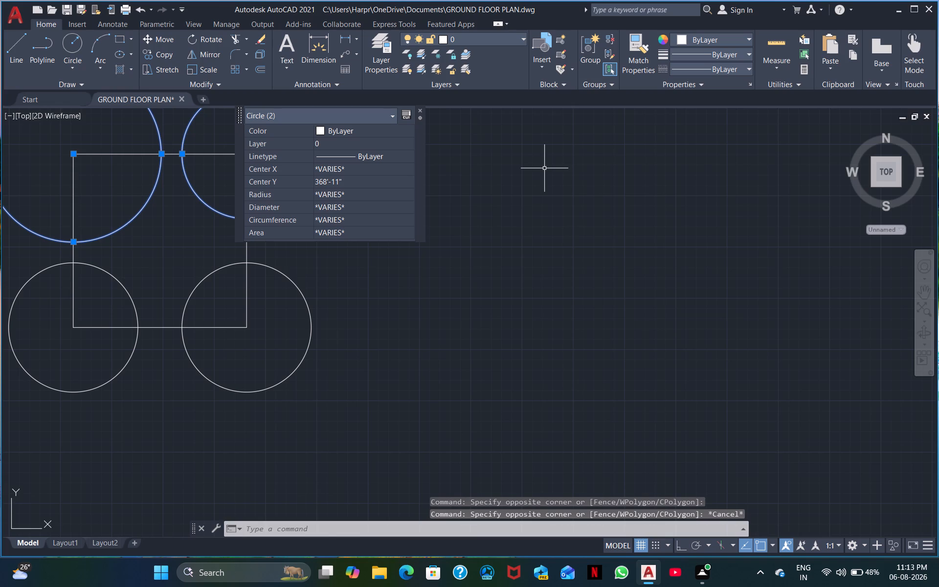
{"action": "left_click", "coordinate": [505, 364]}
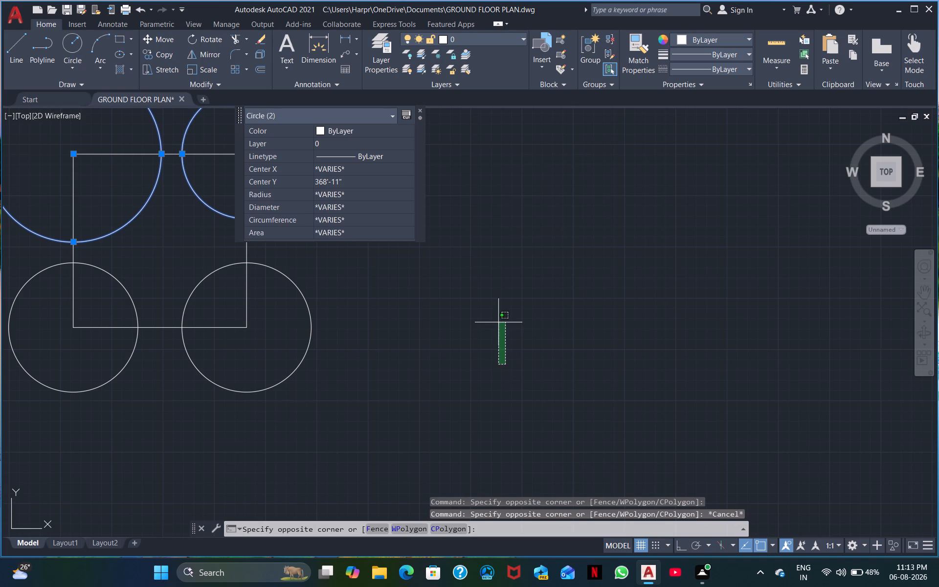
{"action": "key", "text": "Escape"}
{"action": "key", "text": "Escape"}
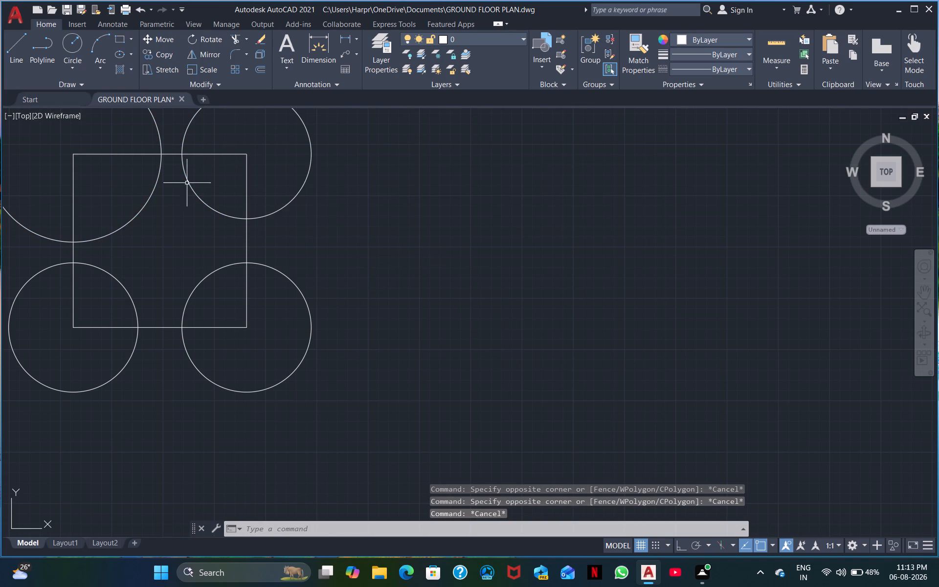
Erase the three smaller circles at the square's northeast, southeast and southwest corners.
{"action": "left_click", "coordinate": [206, 203]}
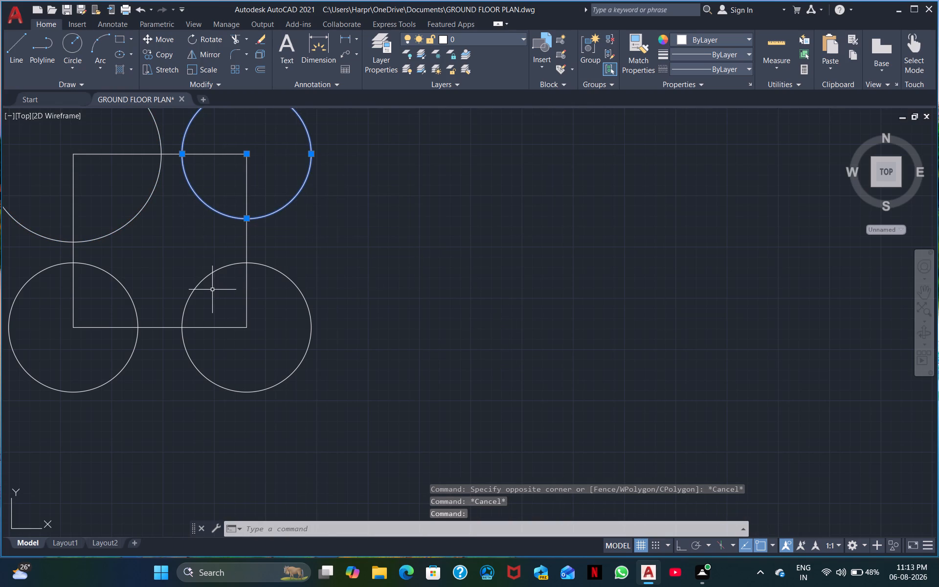
{"action": "left_click", "coordinate": [210, 276]}
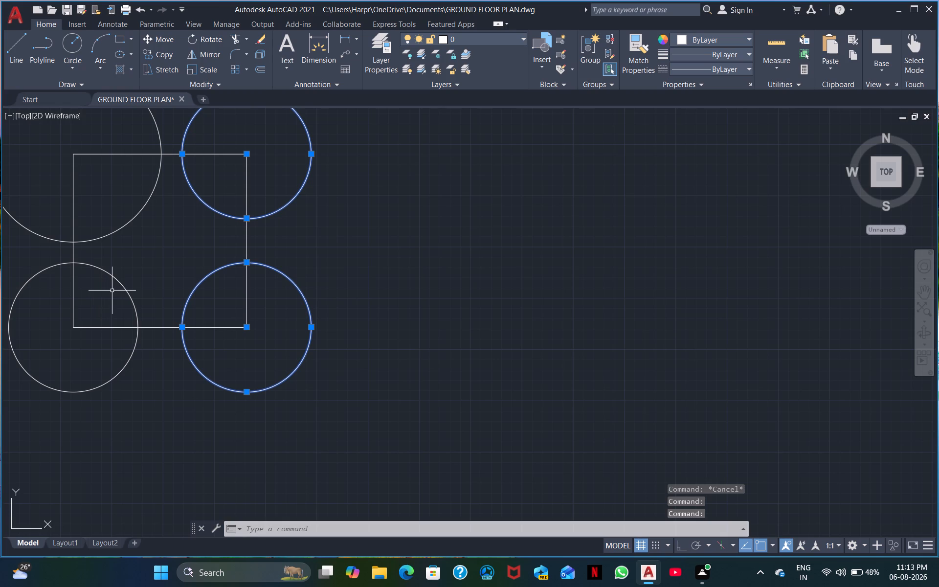
{"action": "left_click", "coordinate": [117, 280]}
{"action": "right_click", "coordinate": [193, 308]}
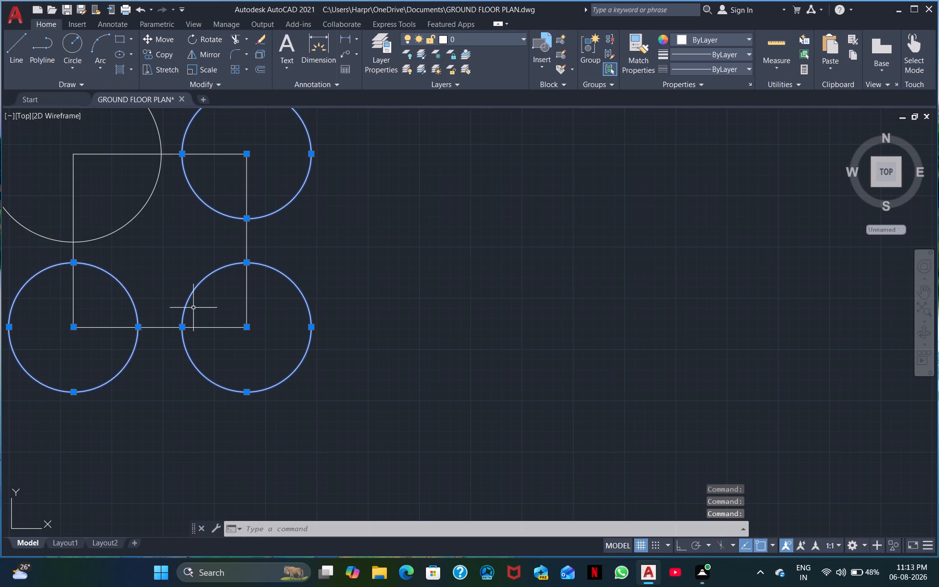
{"action": "left_click", "coordinate": [230, 100]}
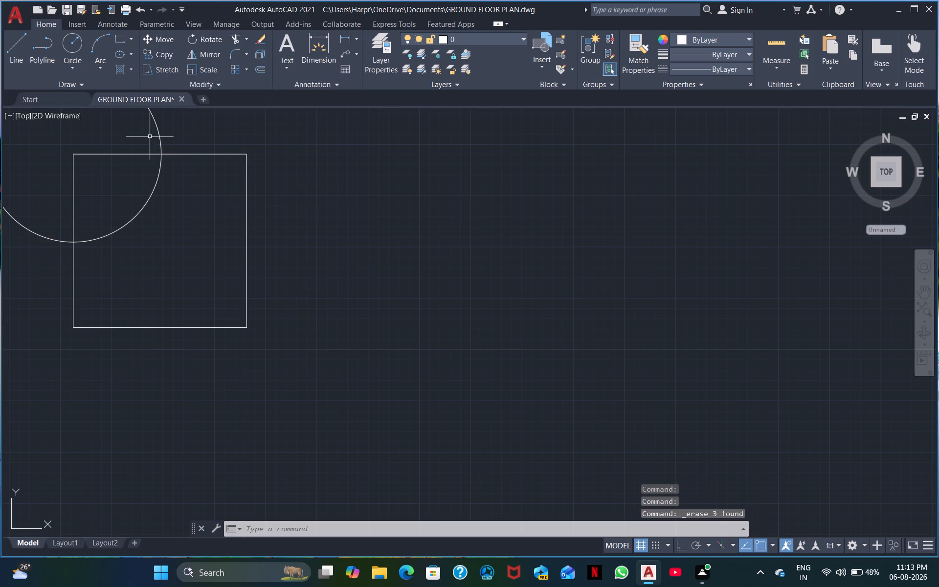
Copy the enlarged northwest circle from its centre onto the square's northeast, southeast and southwest corners.
{"action": "left_click", "coordinate": [130, 218]}
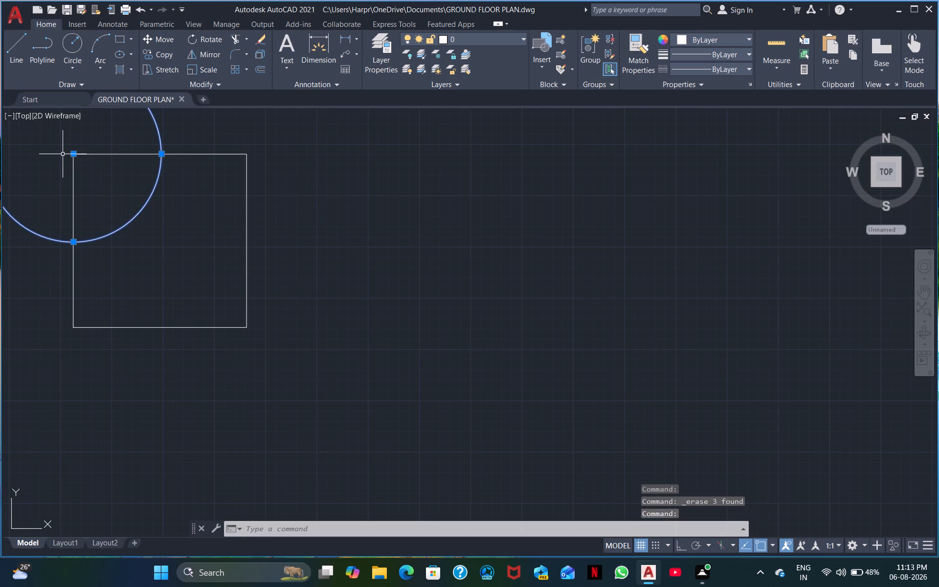
{"action": "left_click", "coordinate": [71, 154]}
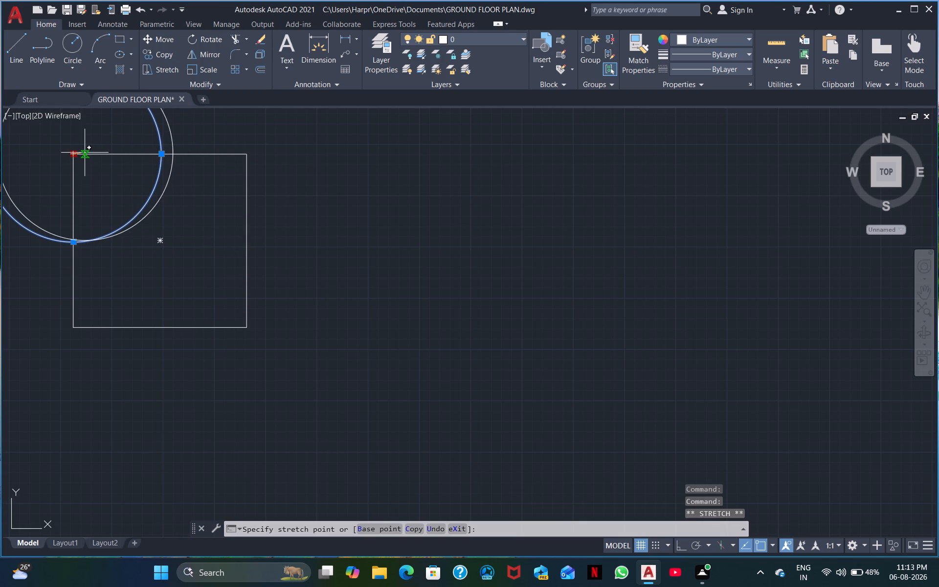
{"action": "key", "text": "Escape"}
{"action": "right_click", "coordinate": [111, 170]}
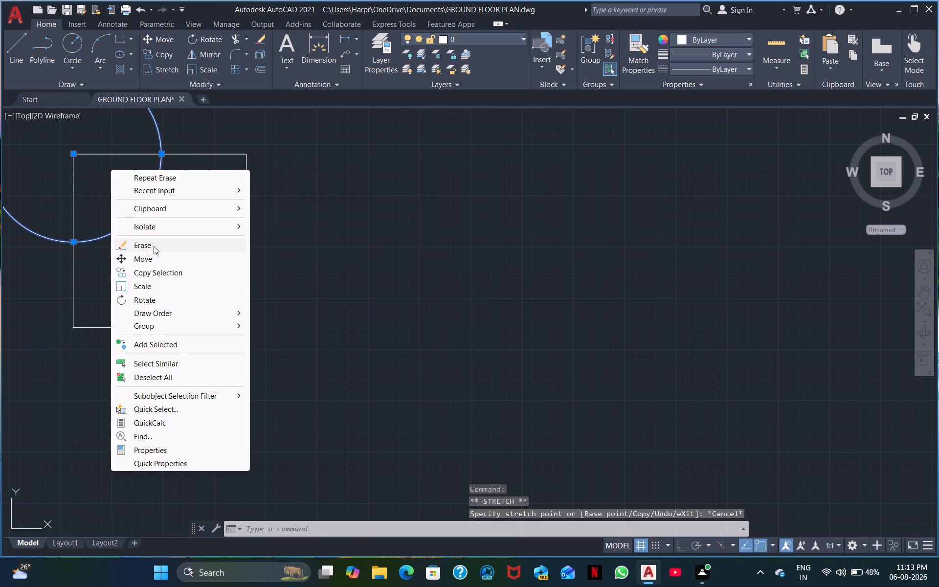
{"action": "left_click", "coordinate": [147, 271]}
{"action": "left_click", "coordinate": [75, 157]}
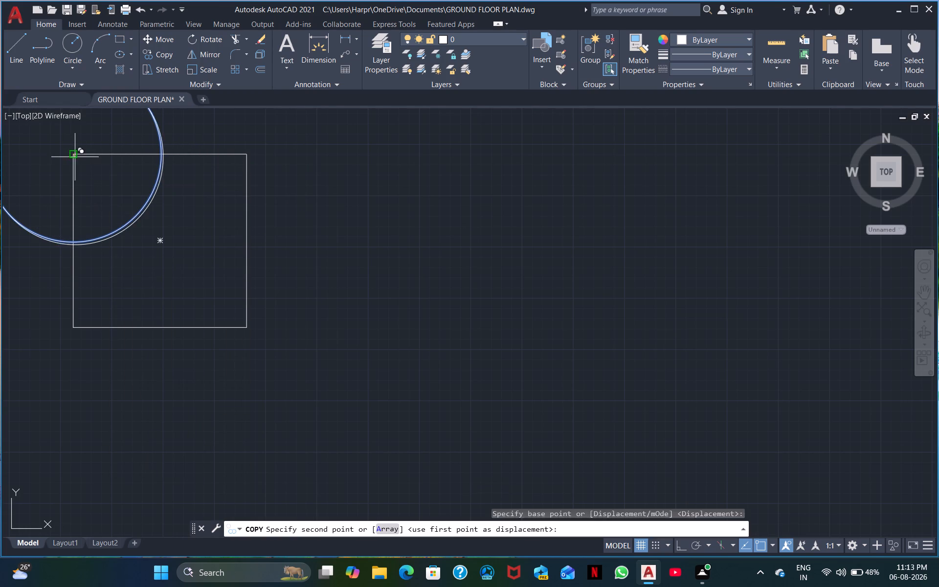
{"action": "left_click", "coordinate": [246, 154]}
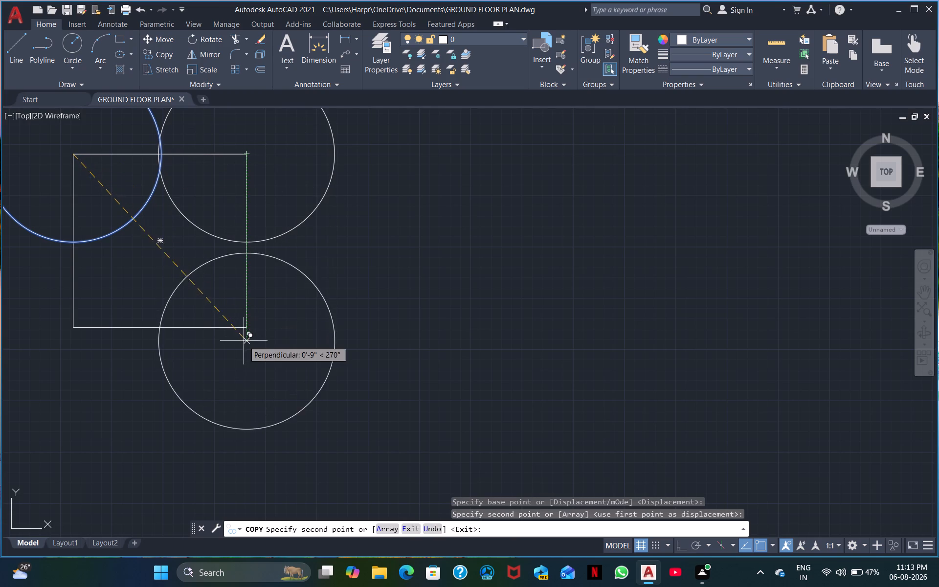
{"action": "left_click", "coordinate": [246, 330]}
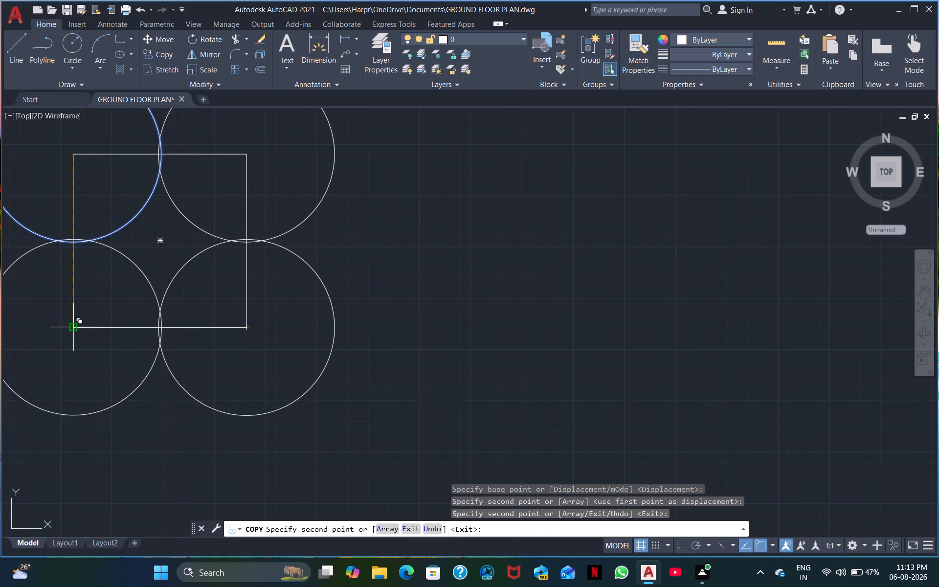
{"action": "left_click", "coordinate": [74, 326]}
{"action": "key", "text": "Escape"}
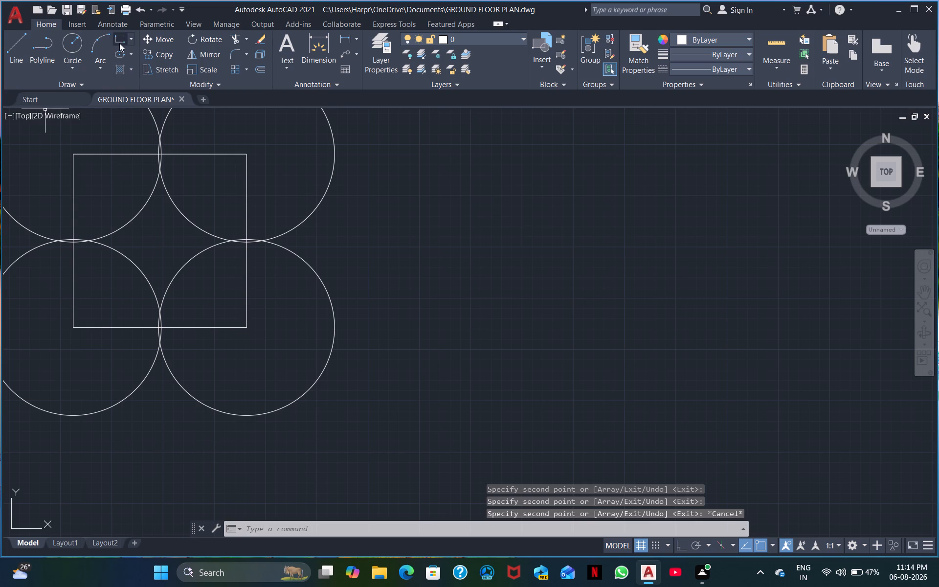
Trim away the square's sides and the outer parts of the four circles, keeping the four-pointed star between them.
{"action": "left_click", "coordinate": [231, 35]}
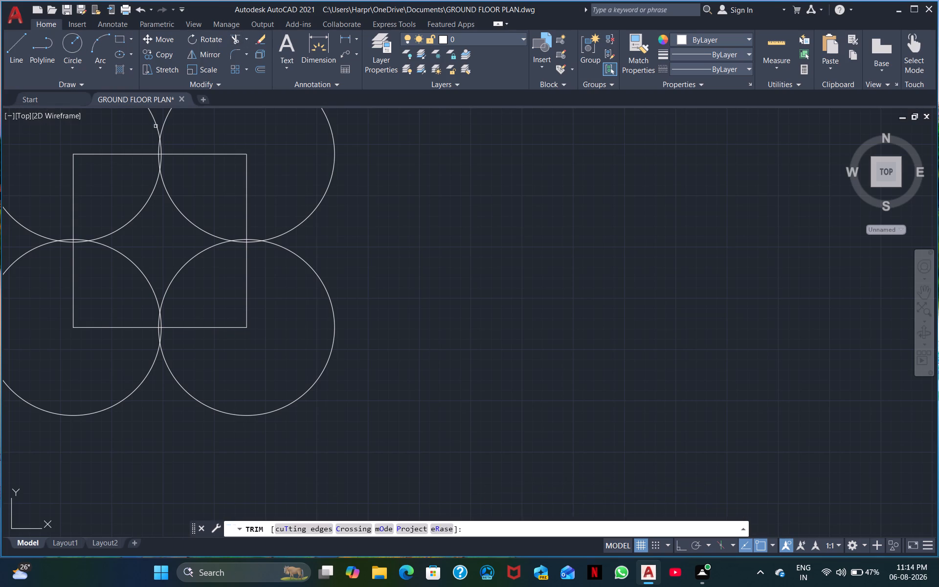
{"action": "left_click_drag", "start_coordinate": [77, 135], "coordinate": [229, 187]}
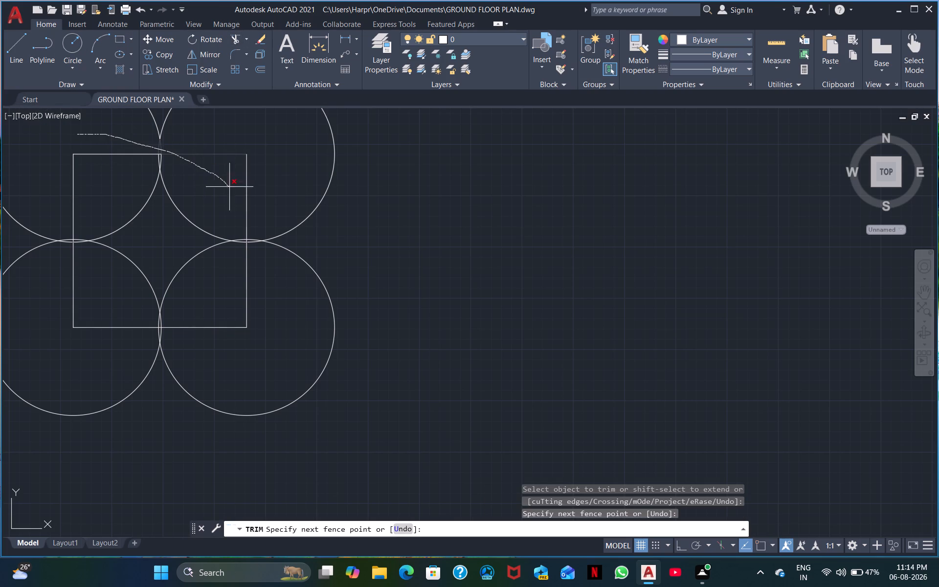
{"action": "left_click_drag", "start_coordinate": [229, 187], "coordinate": [60, 163]}
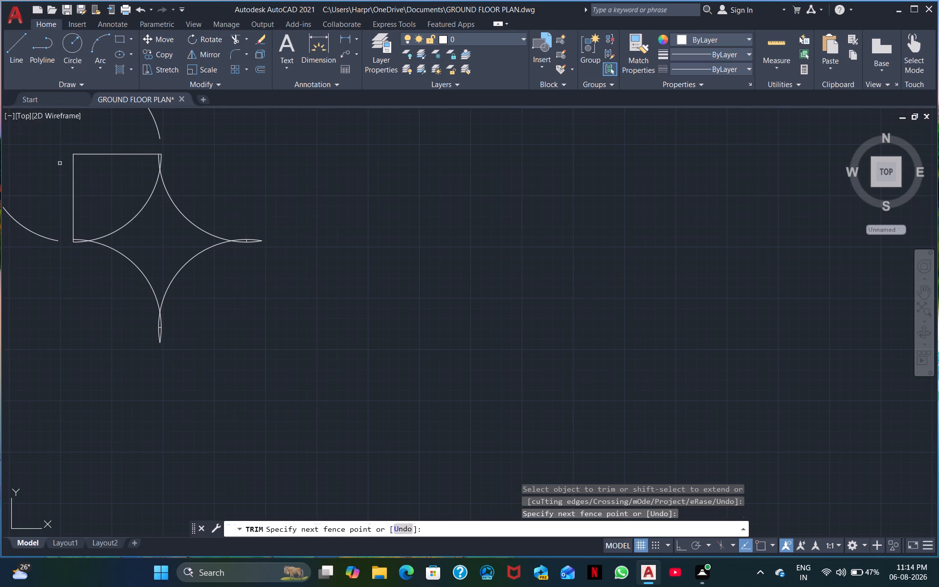
{"action": "left_click_drag", "start_coordinate": [131, 132], "coordinate": [0, 269]}
{"action": "left_click_drag", "start_coordinate": [77, 235], "coordinate": [78, 255]}
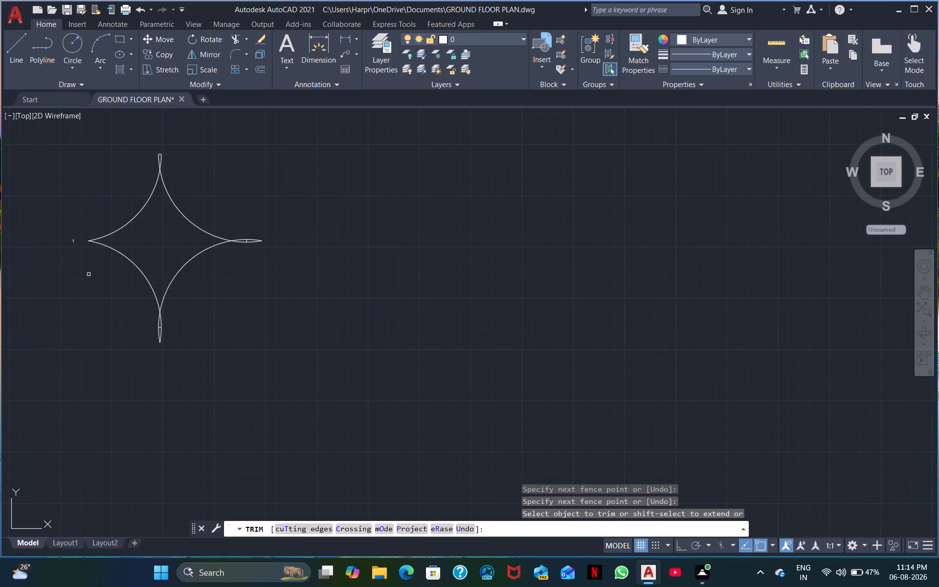
{"action": "left_click_drag", "start_coordinate": [100, 291], "coordinate": [154, 314]}
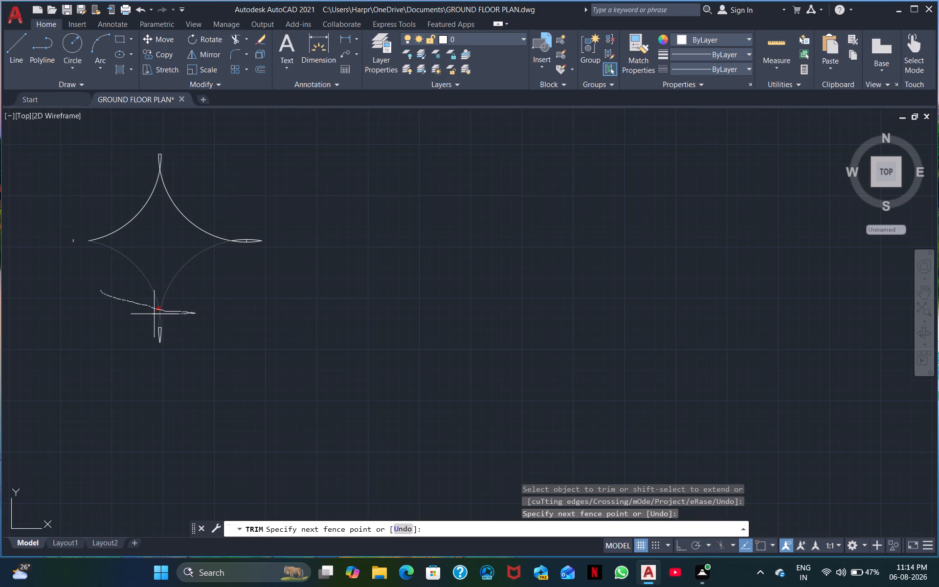
{"action": "left_click_drag", "start_coordinate": [154, 314], "coordinate": [156, 316]}
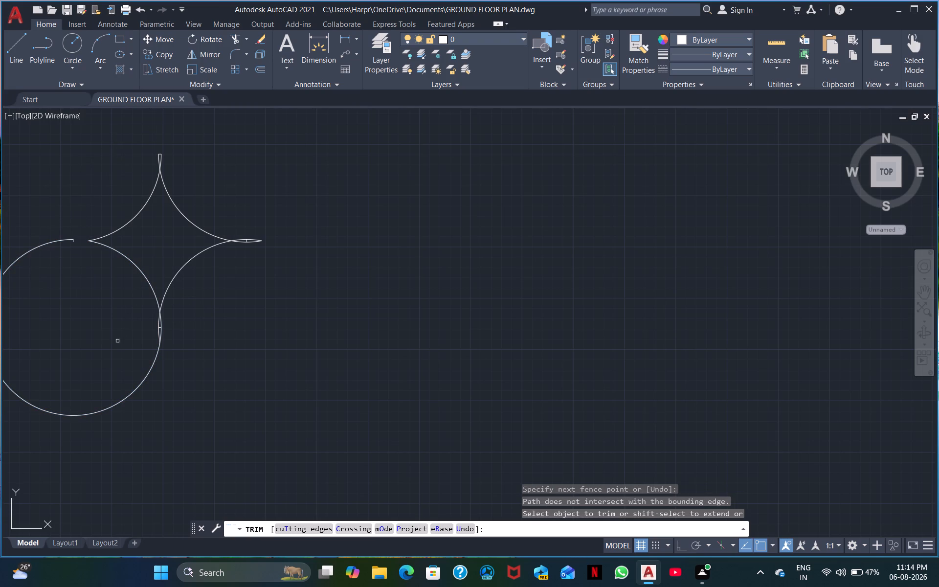
{"action": "left_click", "coordinate": [149, 372]}
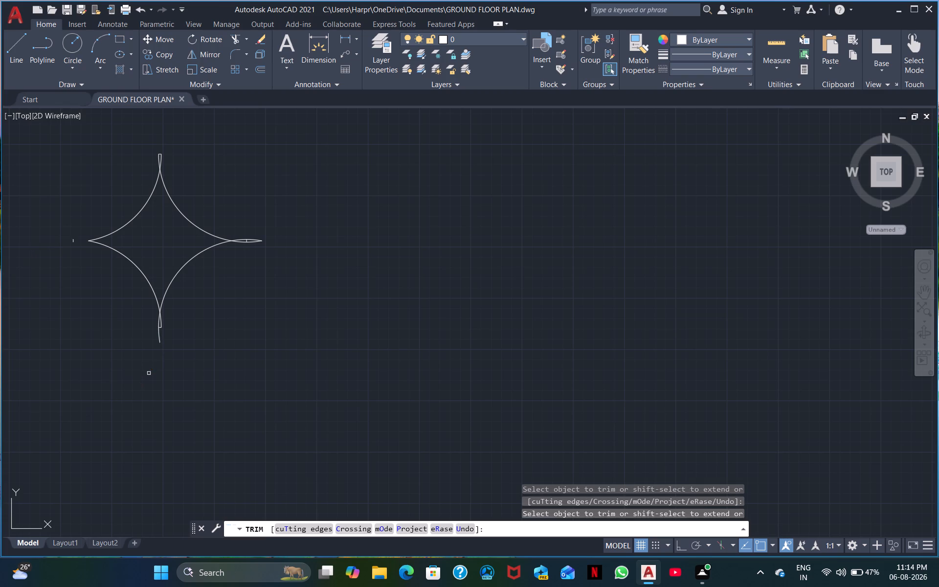
{"action": "left_click", "coordinate": [158, 340]}
Trim the arc ends that extend past the short square remnant at the star's east point.
{"action": "scroll", "coordinate": [160, 336], "scroll_direction": "up", "scroll_amount": 2}
{"action": "scroll", "coordinate": [219, 291], "scroll_direction": "down", "scroll_amount": 3}
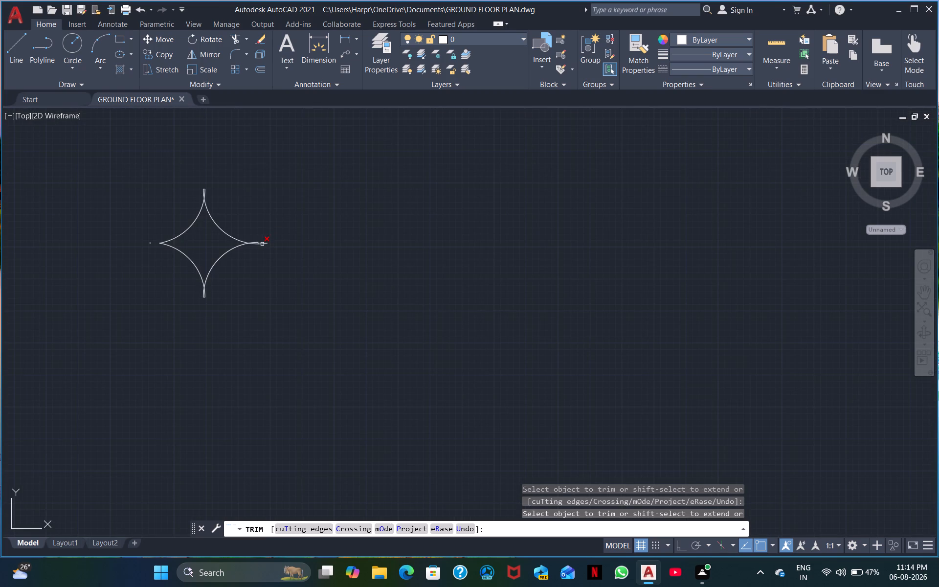
{"action": "left_click", "coordinate": [262, 244]}
{"action": "left_click_drag", "start_coordinate": [267, 251], "coordinate": [268, 237]}
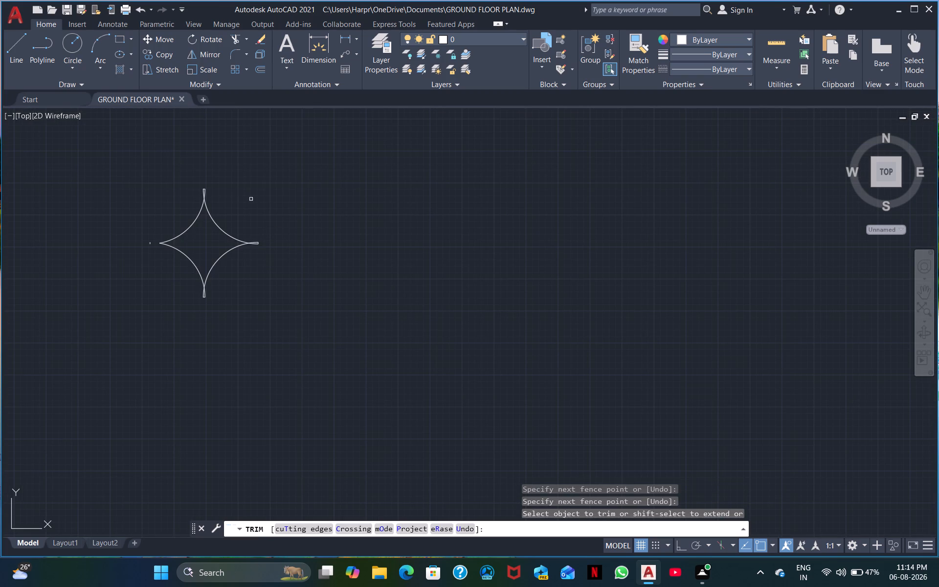
Trim the northwest arc's overrun and remove the short square remnant at the star's north point, keeping the northeast arc.
{"action": "scroll", "coordinate": [206, 190], "scroll_direction": "up", "scroll_amount": 3}
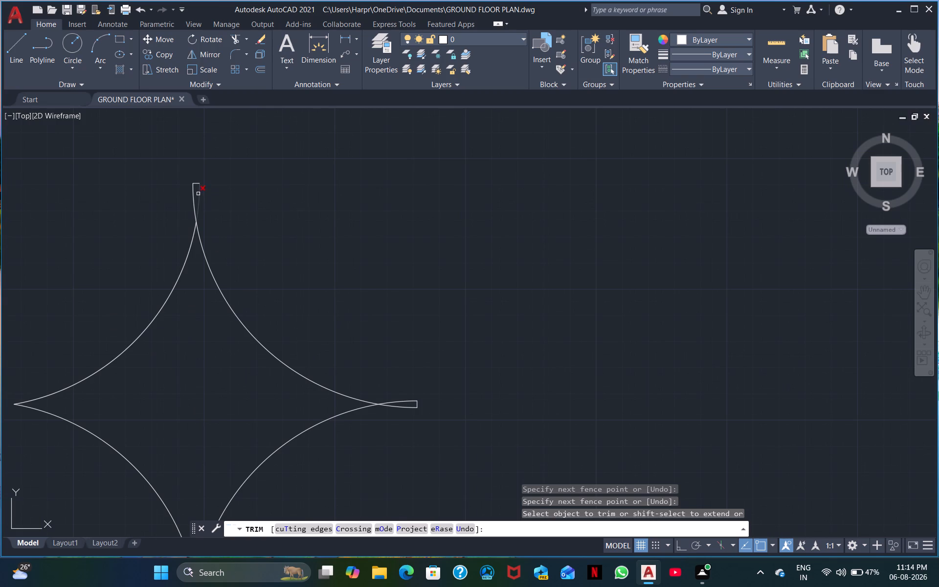
{"action": "left_click", "coordinate": [198, 194]}
{"action": "left_click", "coordinate": [194, 199]}
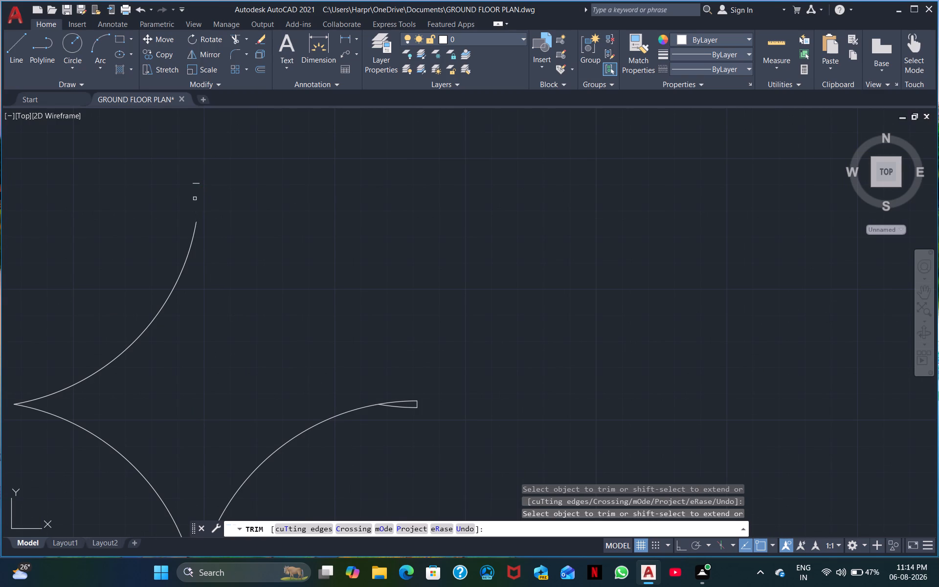
{"action": "key", "text": "ctrl+z"}
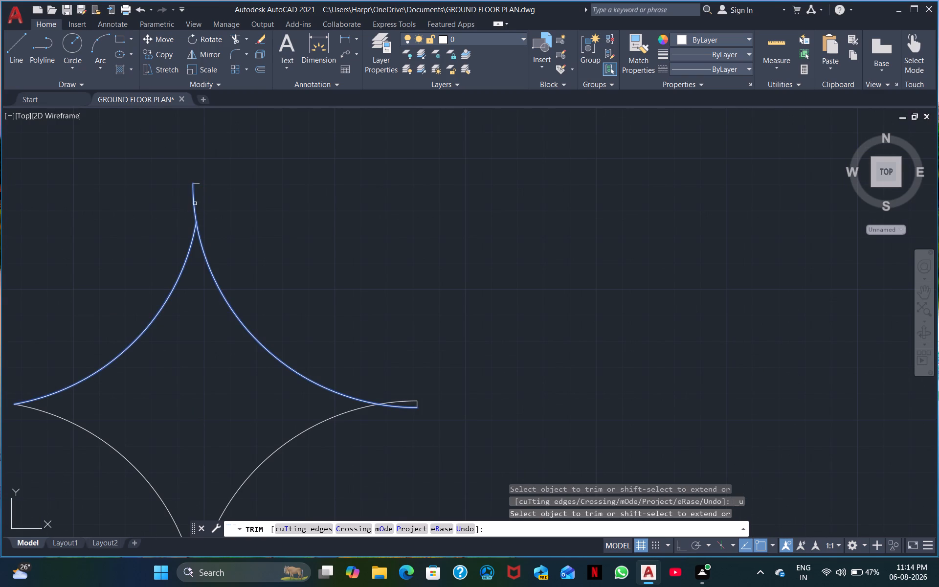
{"action": "left_click", "coordinate": [198, 183]}
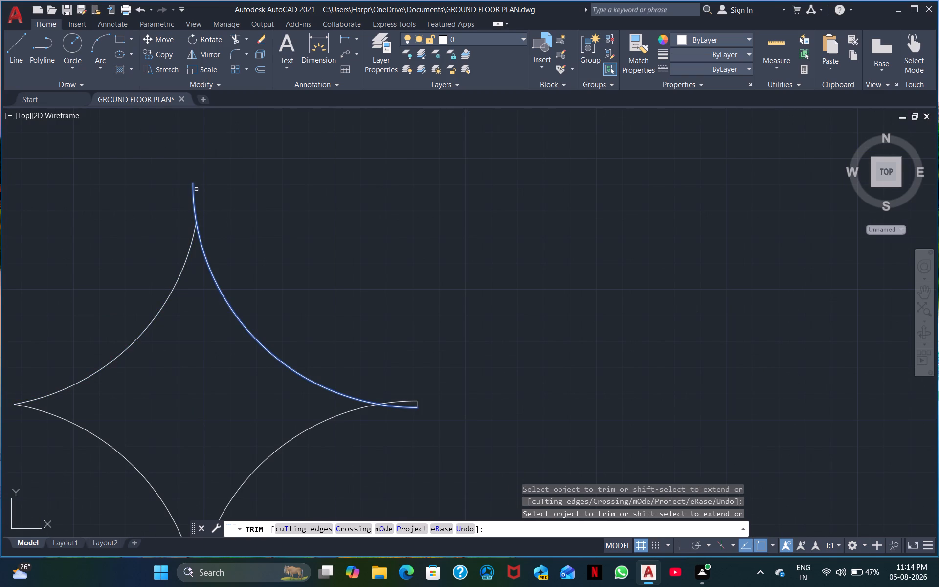
Trim the remaining crossed arc ends and remove the short square remnant at the star's east point.
{"action": "scroll", "coordinate": [307, 270], "scroll_direction": "down", "scroll_amount": 2}
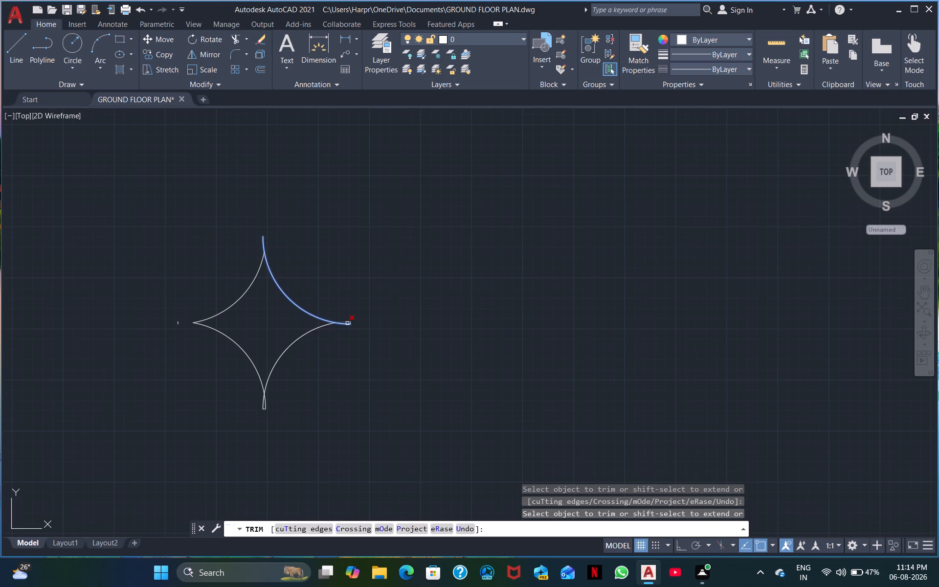
{"action": "left_click", "coordinate": [347, 323]}
{"action": "left_click", "coordinate": [349, 323]}
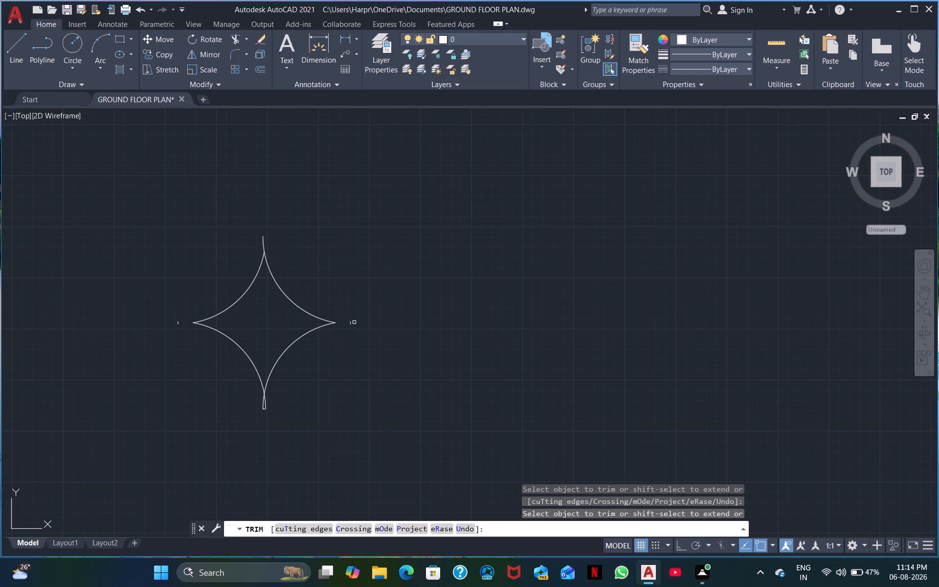
{"action": "left_click_drag", "start_coordinate": [351, 322], "coordinate": [362, 328]}
Trim the crossed arc ends and remove the short square remnant at the star's south point.
{"action": "left_click_drag", "start_coordinate": [263, 398], "coordinate": [252, 399]}
{"action": "left_click_drag", "start_coordinate": [259, 399], "coordinate": [277, 403]}
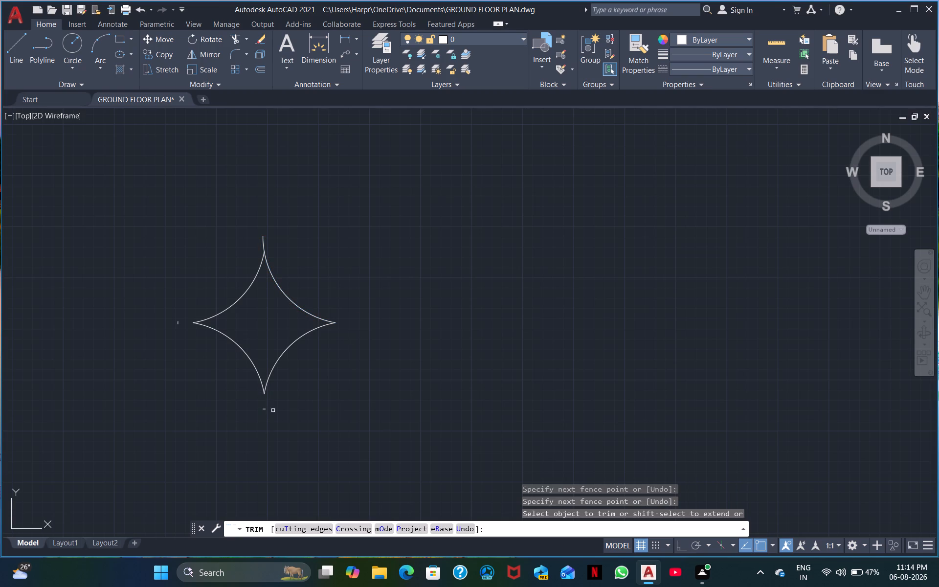
{"action": "left_click", "coordinate": [265, 410]}
{"action": "left_click_drag", "start_coordinate": [260, 412], "coordinate": [251, 413]}
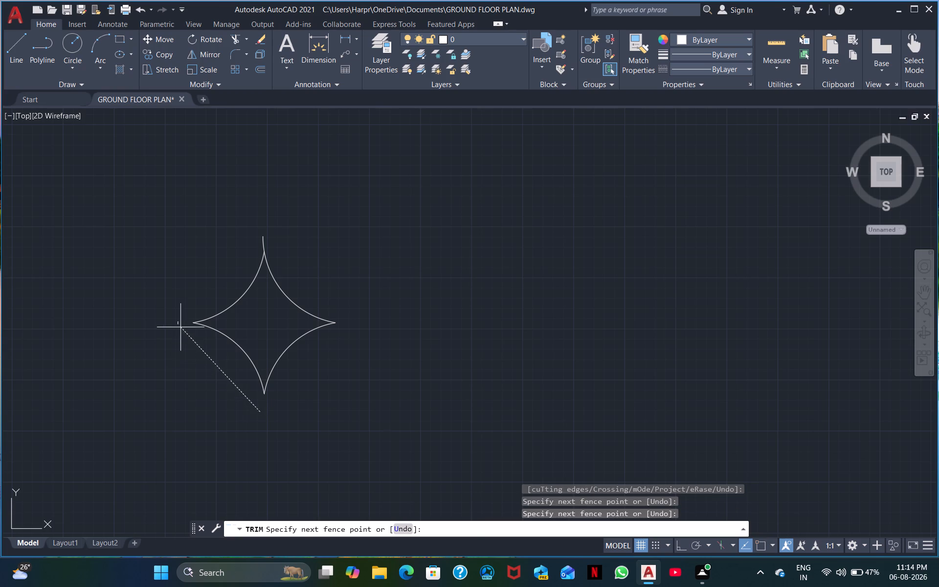
Trim away the short remnant left beyond the star's west point.
{"action": "left_click_drag", "start_coordinate": [173, 316], "coordinate": [172, 321]}
{"action": "middle_click_drag", "start_coordinate": [122, 381], "coordinate": [114, 425]}
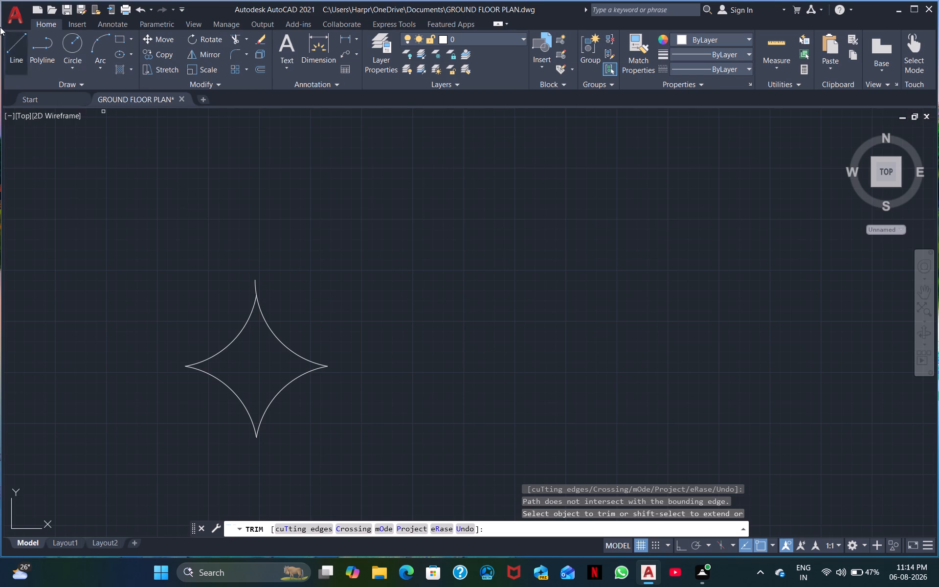
Draw a helper line just above the star's north point and extend the northwest arc up to it.
{"action": "left_click_drag", "start_coordinate": [15, 39], "coordinate": [18, 52]}
{"action": "left_click_drag", "start_coordinate": [214, 276], "coordinate": [253, 276]}
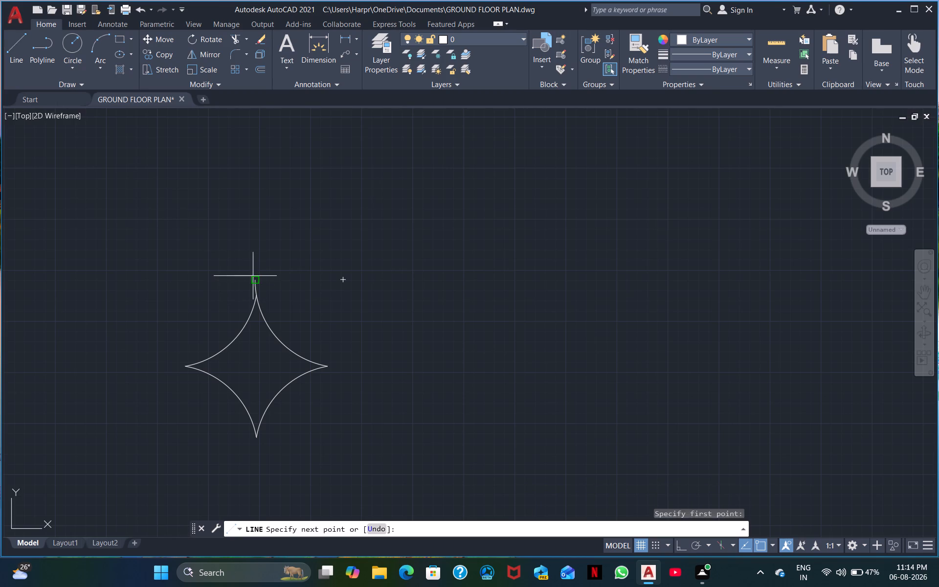
{"action": "left_click_drag", "start_coordinate": [253, 276], "coordinate": [297, 277]}
{"action": "left_click", "coordinate": [316, 274]}
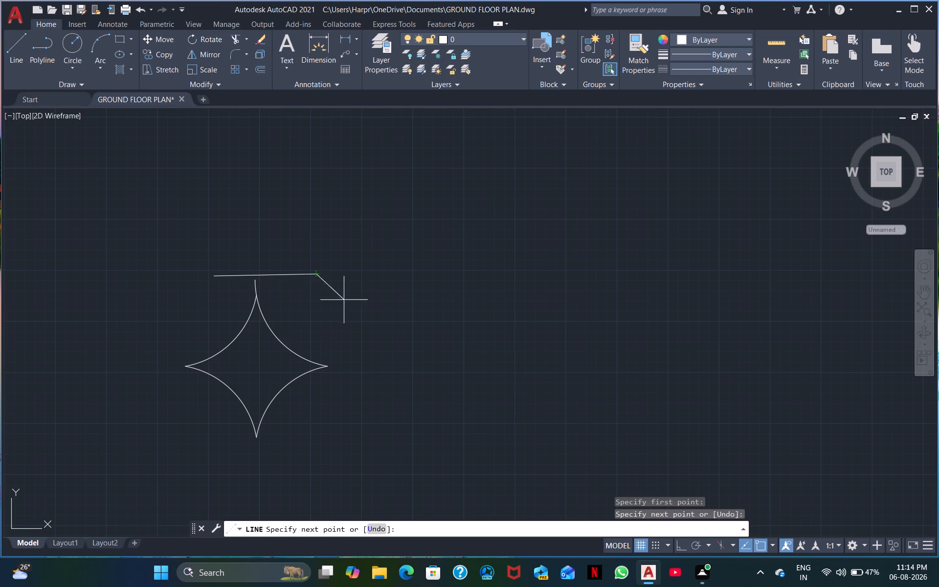
{"action": "key", "text": "Escape"}
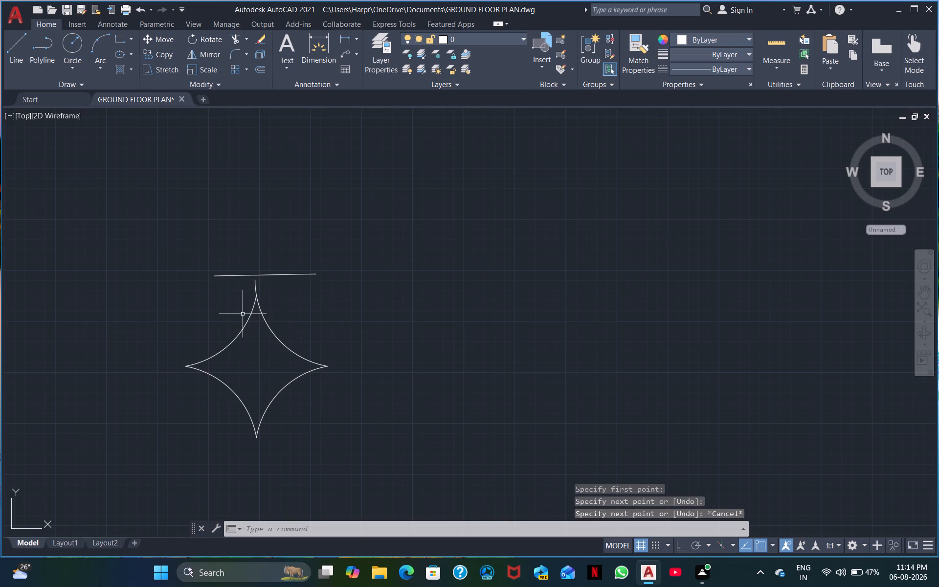
{"action": "left_click", "coordinate": [235, 37]}
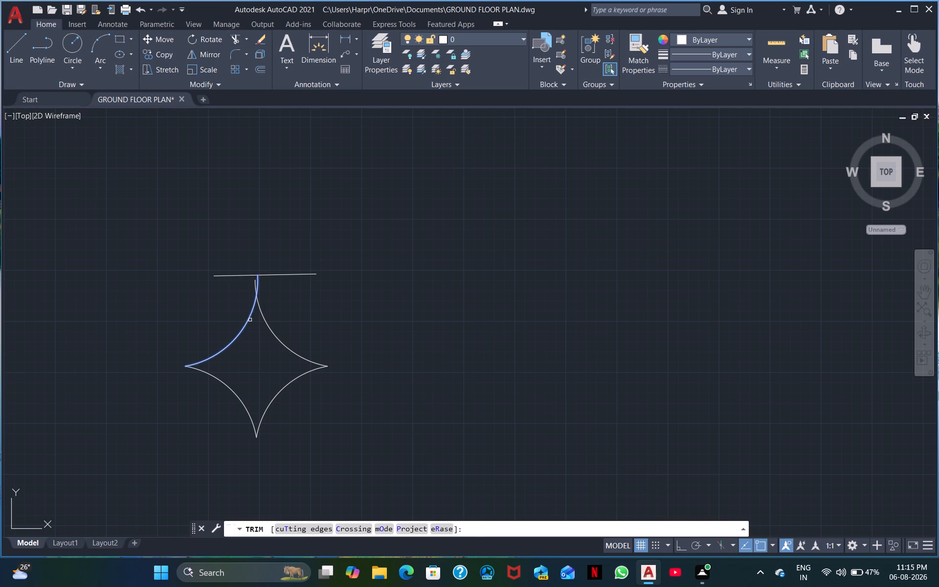
{"action": "left_click", "coordinate": [250, 320], "text": "shift"}
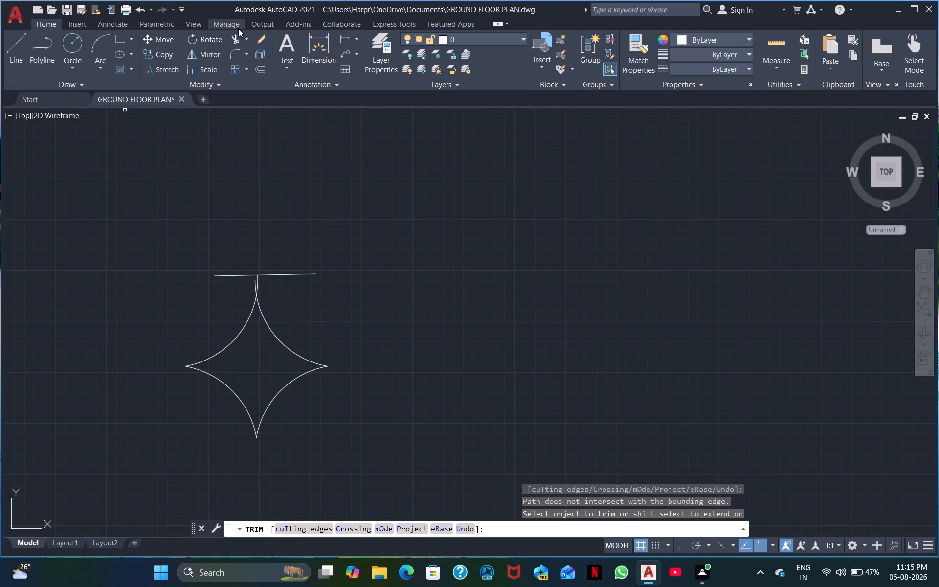
Trim the crossed arc ends at the star's north point and remove the helper line.
{"action": "left_click", "coordinate": [236, 38]}
{"action": "left_click_drag", "start_coordinate": [217, 292], "coordinate": [240, 286]}
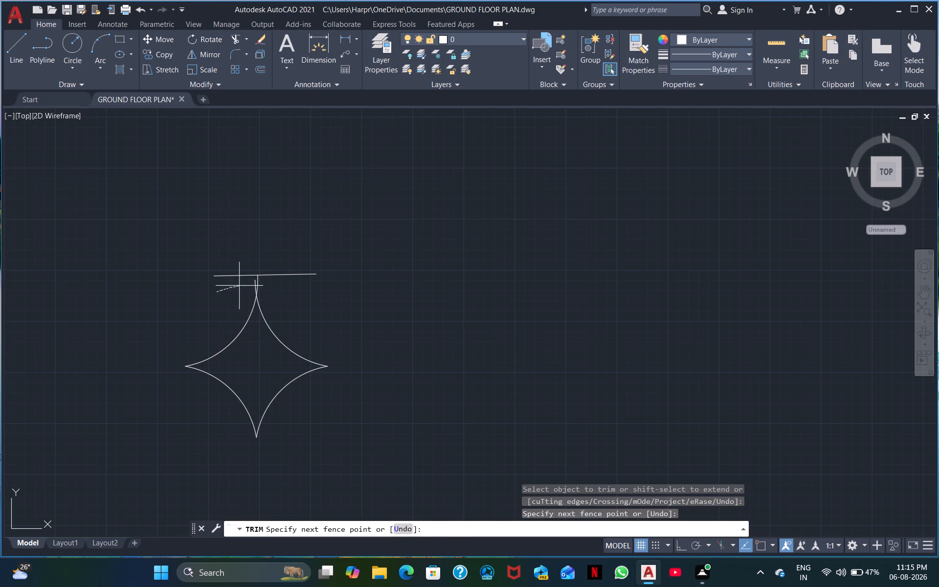
{"action": "left_click_drag", "start_coordinate": [240, 286], "coordinate": [285, 286]}
{"action": "left_click_drag", "start_coordinate": [277, 264], "coordinate": [282, 285]}
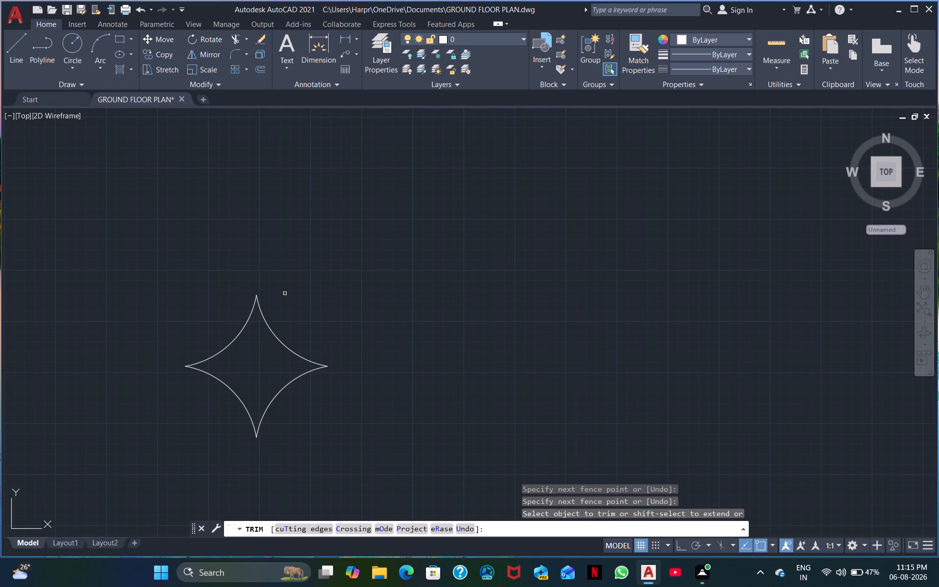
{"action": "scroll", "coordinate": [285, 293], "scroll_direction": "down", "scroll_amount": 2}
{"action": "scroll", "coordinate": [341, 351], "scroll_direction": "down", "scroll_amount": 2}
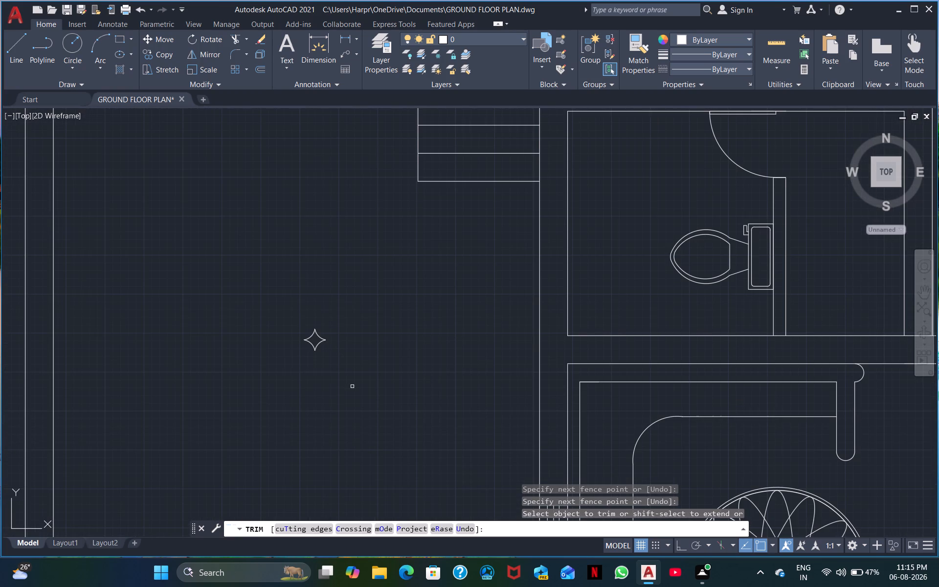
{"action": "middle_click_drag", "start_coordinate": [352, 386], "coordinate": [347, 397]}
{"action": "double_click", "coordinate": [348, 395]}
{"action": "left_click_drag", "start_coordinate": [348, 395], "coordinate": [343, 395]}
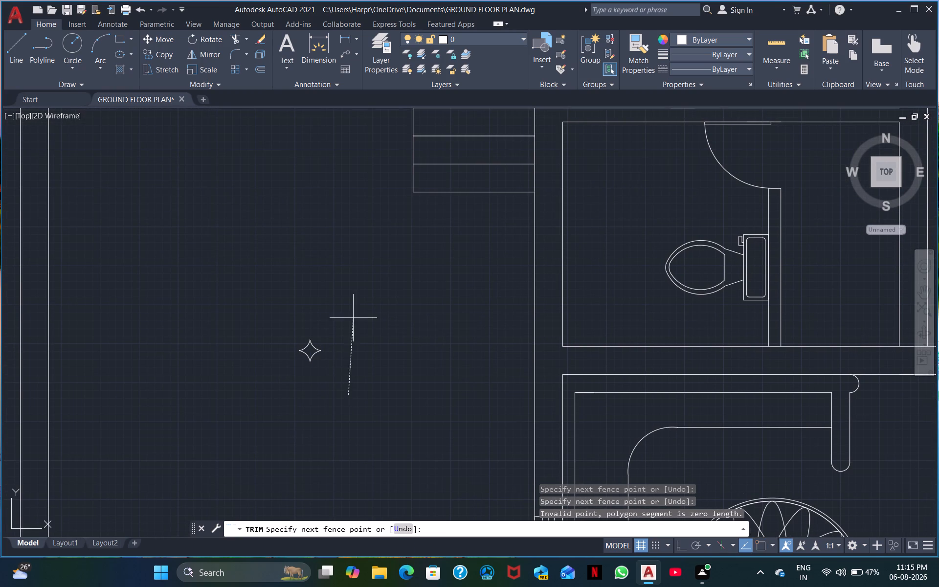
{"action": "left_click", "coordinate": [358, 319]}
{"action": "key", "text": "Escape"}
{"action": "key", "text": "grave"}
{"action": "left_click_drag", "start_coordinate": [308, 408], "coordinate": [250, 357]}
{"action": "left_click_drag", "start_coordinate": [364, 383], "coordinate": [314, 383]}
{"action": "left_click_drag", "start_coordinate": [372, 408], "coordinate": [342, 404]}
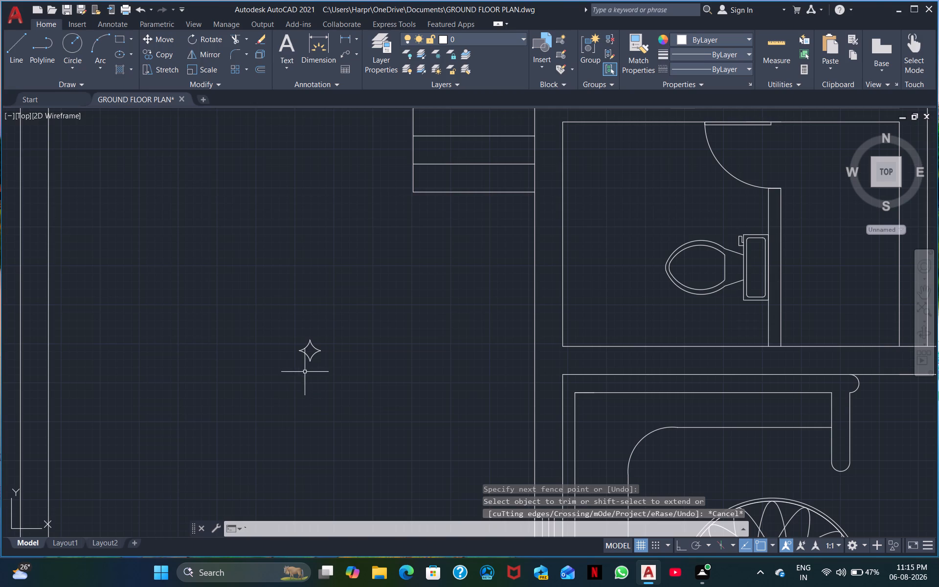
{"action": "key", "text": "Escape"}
Copy the finished star onto the sofa's north side: two near the east end, two mid-length and three in the northwest corner.
{"action": "left_click_drag", "start_coordinate": [350, 373], "coordinate": [344, 377]}
{"action": "left_click", "coordinate": [291, 330]}
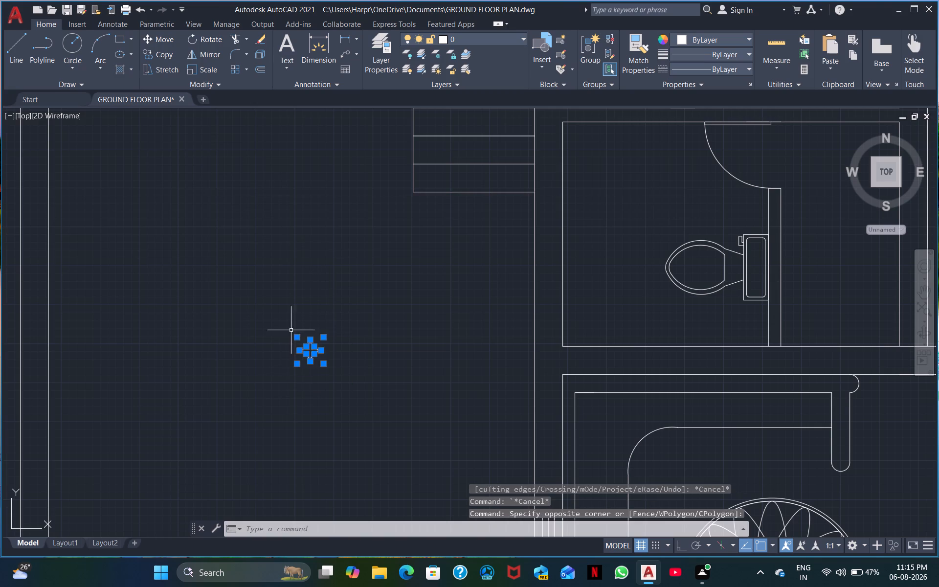
{"action": "right_click", "coordinate": [308, 338]}
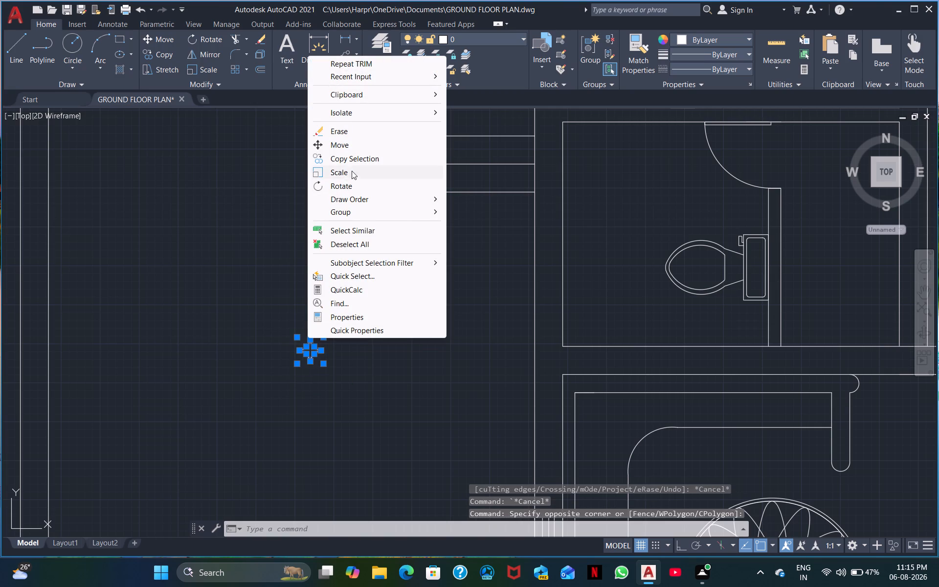
{"action": "left_click", "coordinate": [357, 158]}
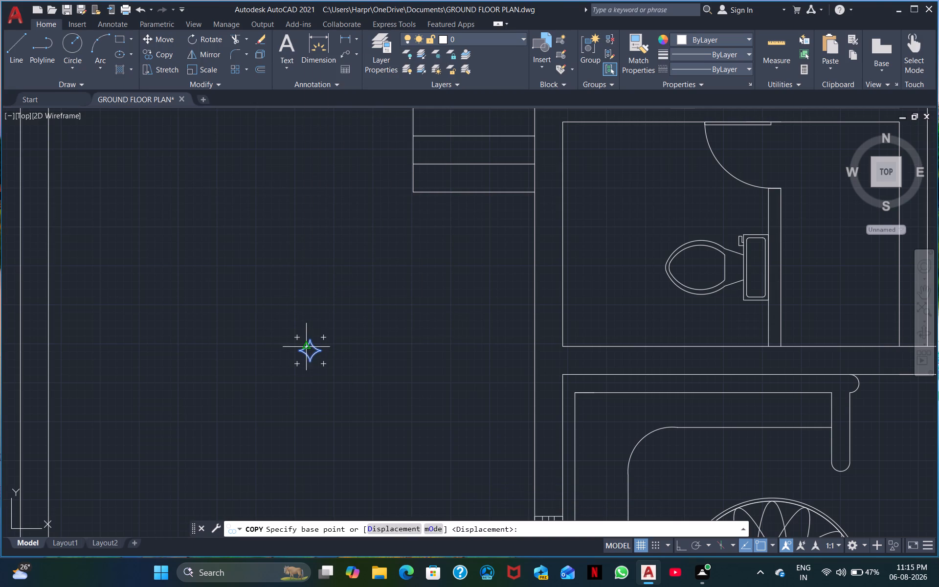
{"action": "left_click", "coordinate": [313, 348]}
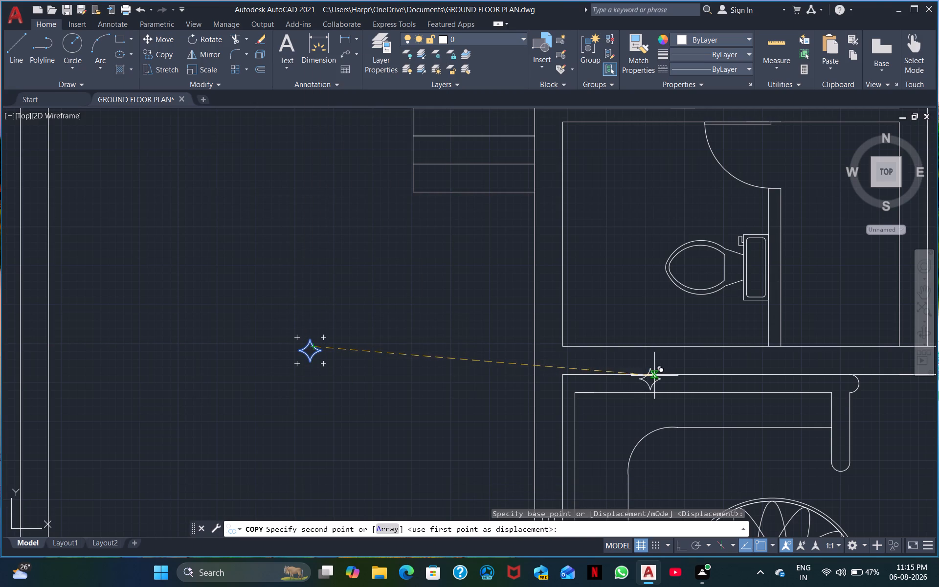
{"action": "left_click", "coordinate": [788, 394]}
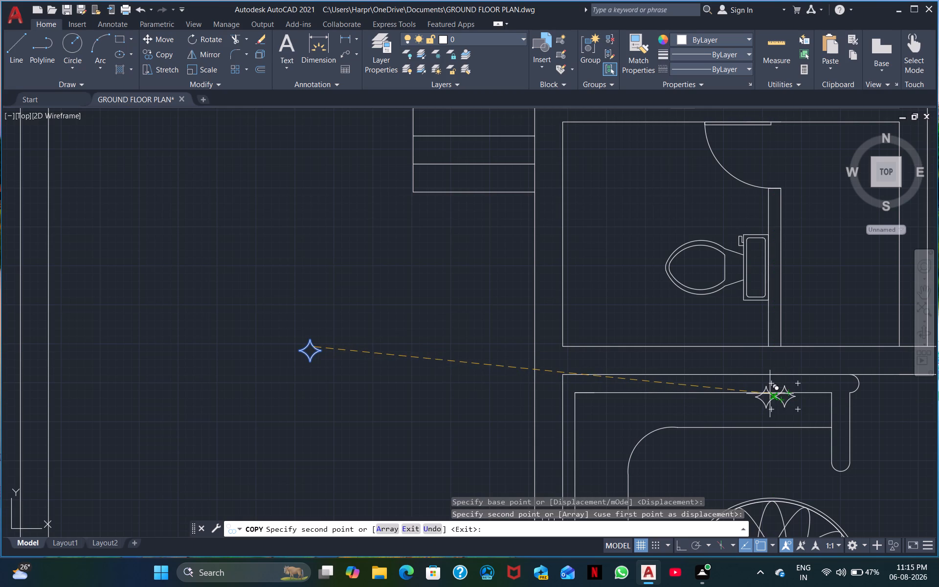
{"action": "left_click", "coordinate": [775, 389]}
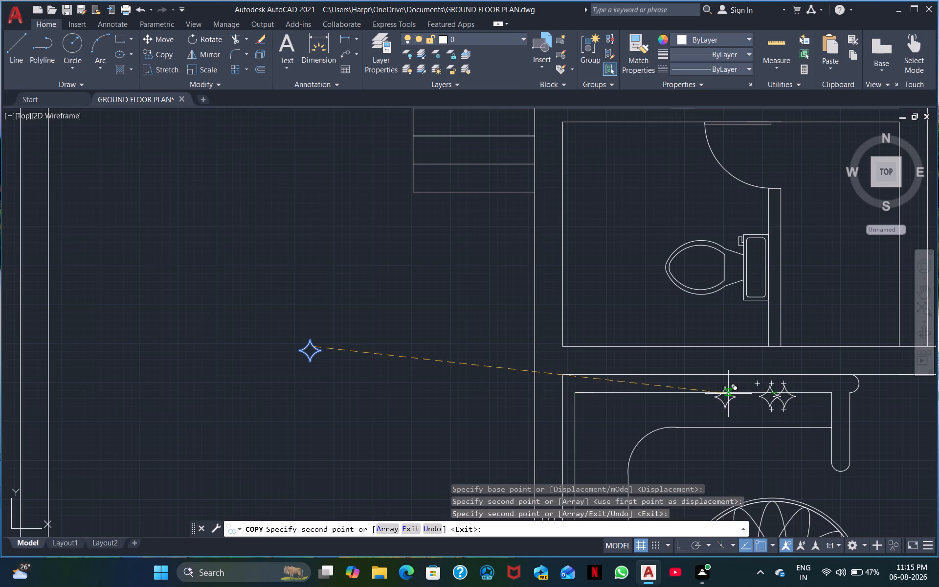
{"action": "left_click", "coordinate": [726, 399]}
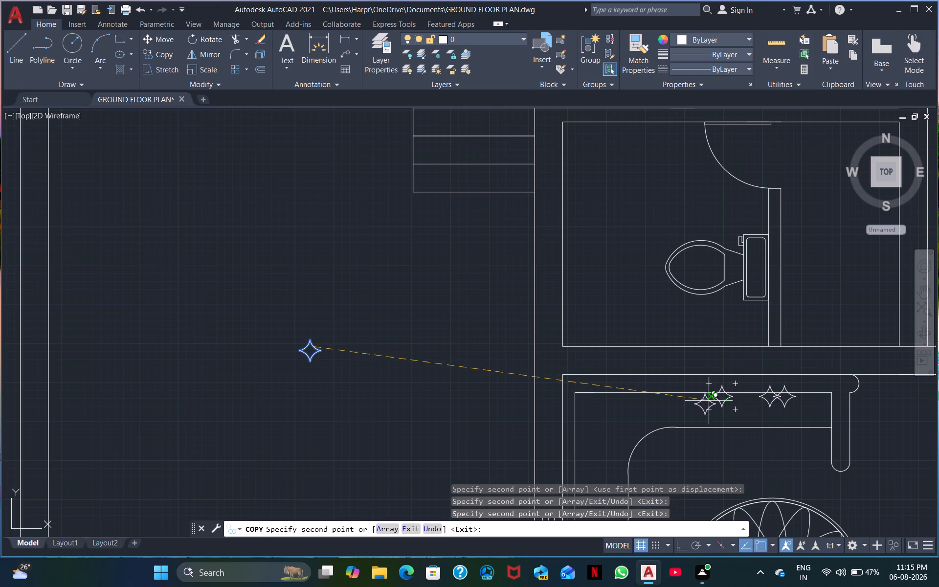
{"action": "left_click", "coordinate": [709, 401]}
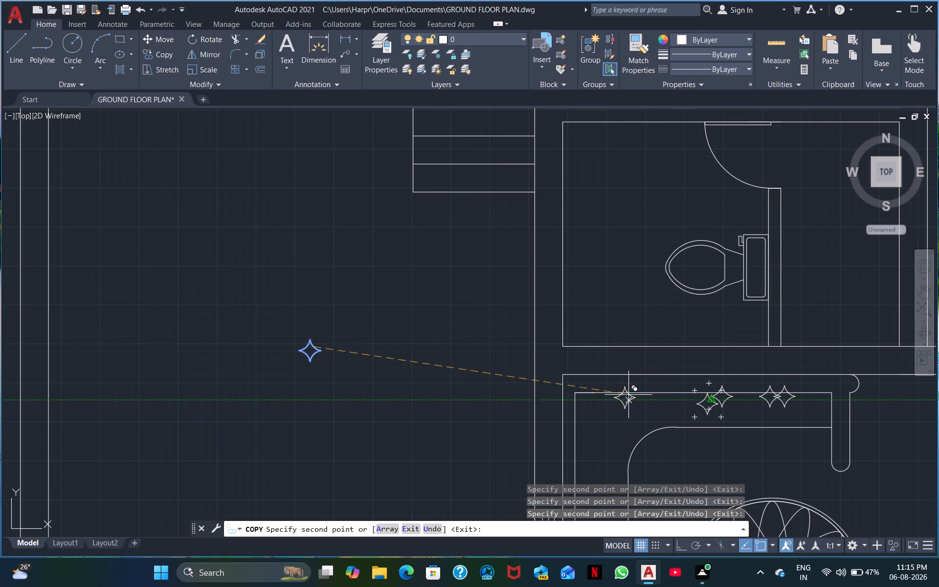
{"action": "left_click", "coordinate": [629, 401]}
{"action": "left_click", "coordinate": [614, 408]}
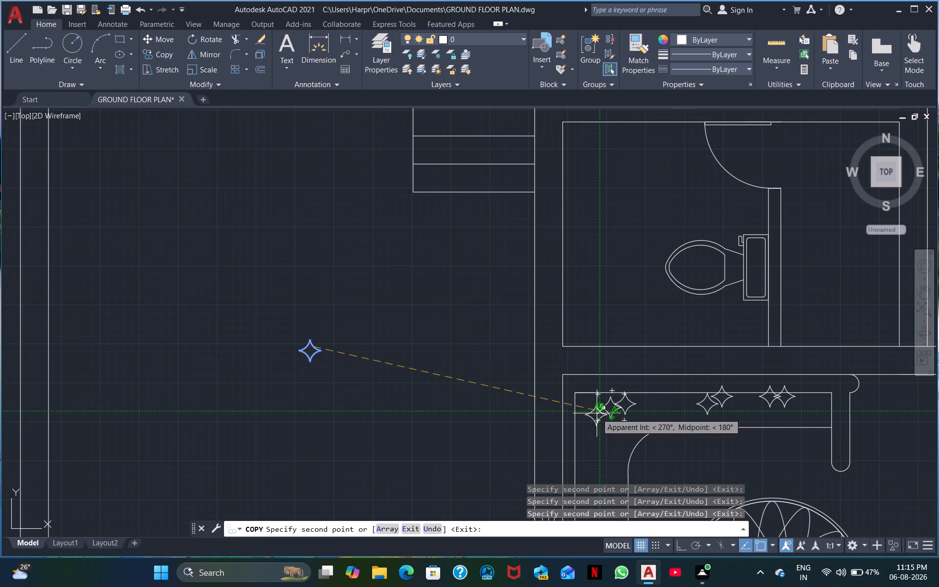
{"action": "left_click", "coordinate": [595, 406]}
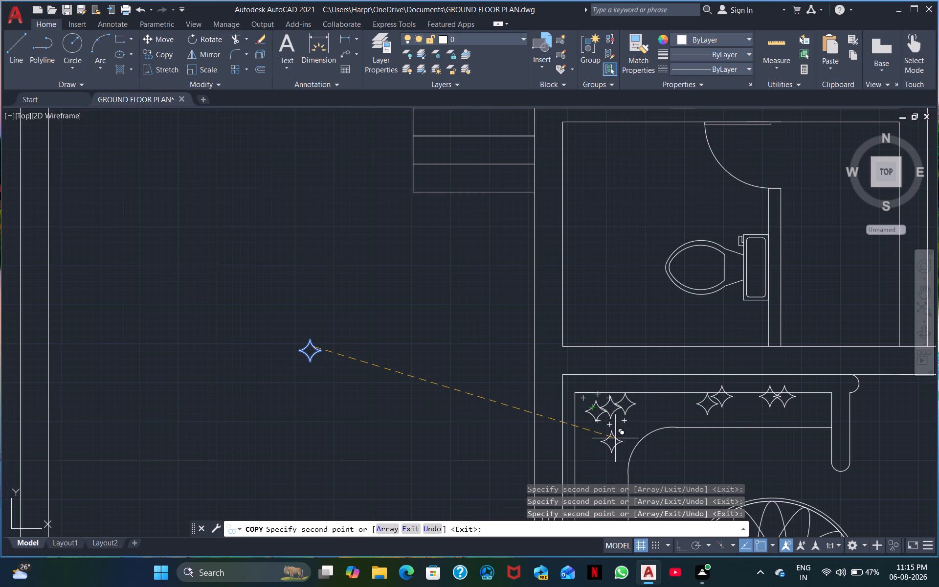
Copy the star along the sofa's west side: three by the back edge, an overlapping cluster above the middle armrest and three stacked below it.
{"action": "middle_click_drag", "start_coordinate": [603, 453], "coordinate": [564, 286]}
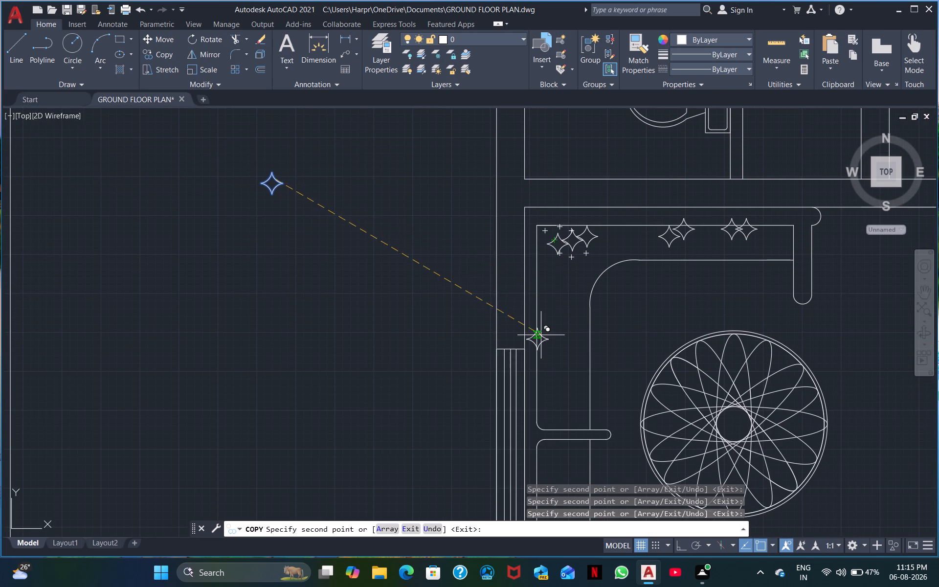
{"action": "left_click", "coordinate": [544, 331]}
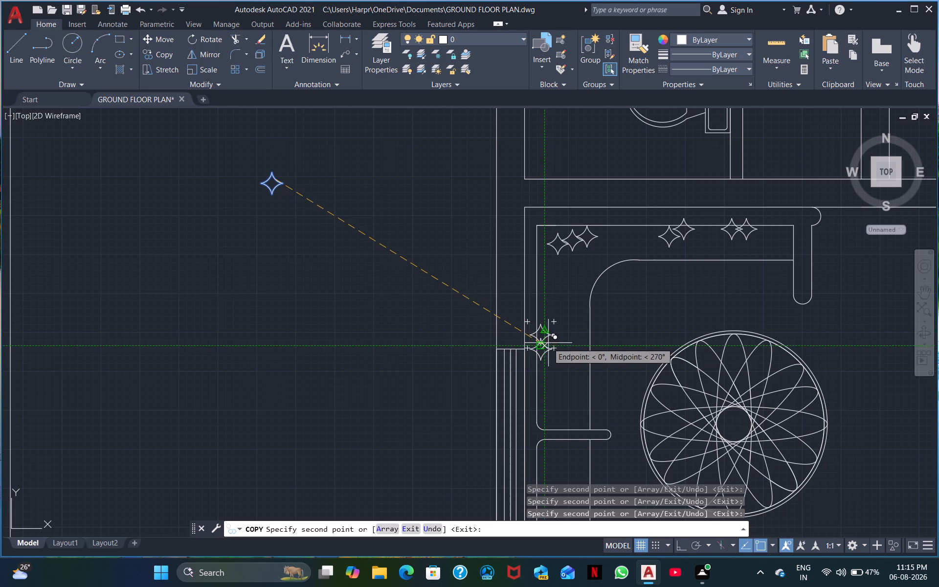
{"action": "left_click", "coordinate": [556, 343]}
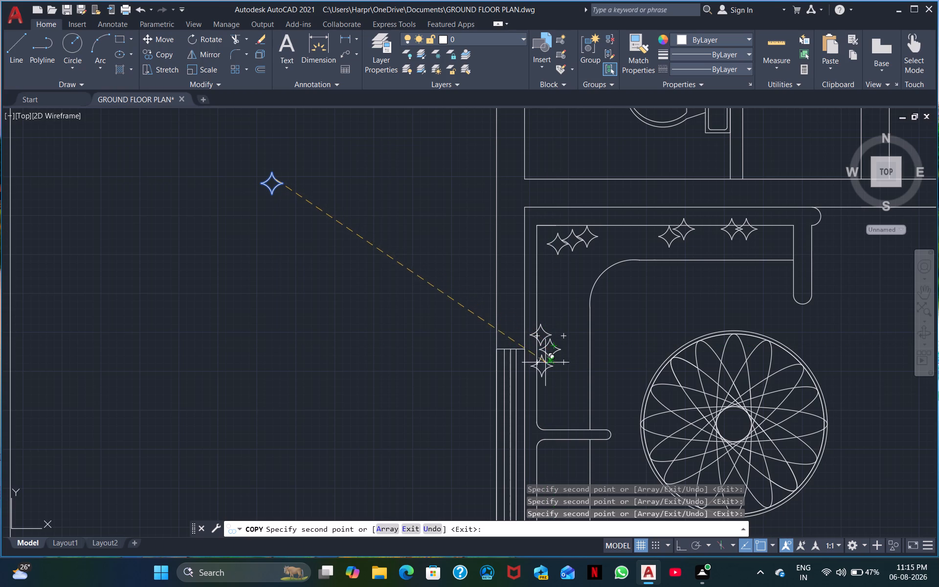
{"action": "left_click", "coordinate": [543, 363]}
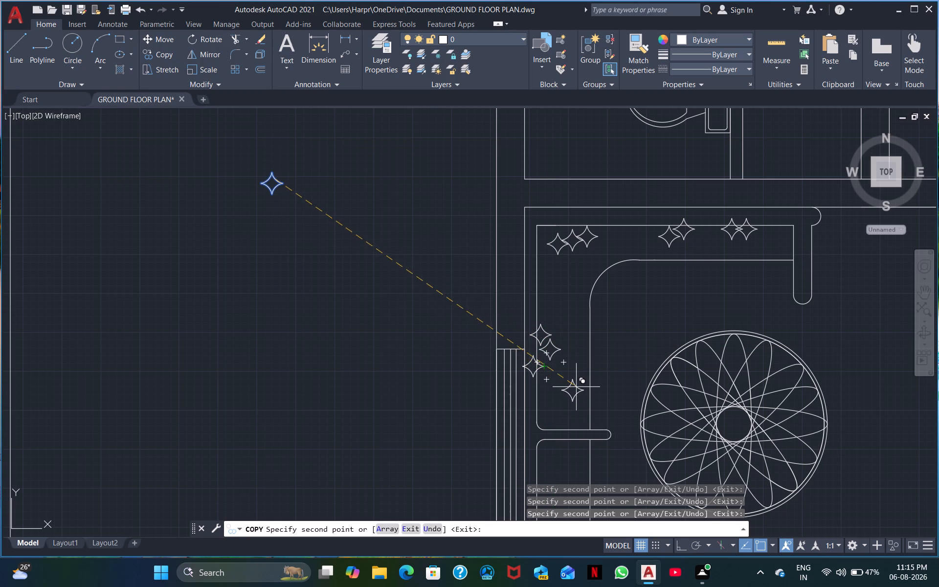
{"action": "double_click", "coordinate": [583, 387]}
{"action": "left_click", "coordinate": [576, 397]}
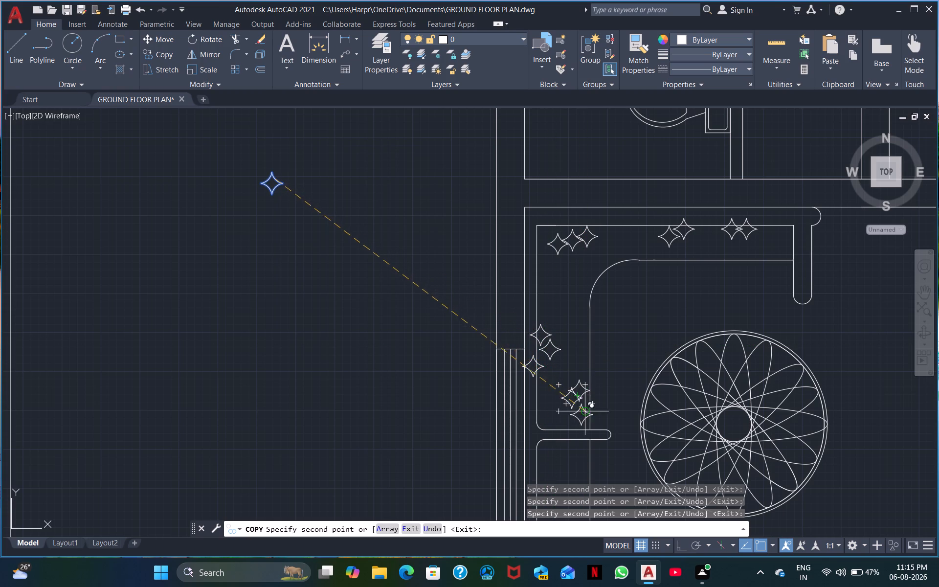
{"action": "middle_click_drag", "start_coordinate": [578, 414], "coordinate": [556, 290]}
{"action": "left_click", "coordinate": [527, 336]}
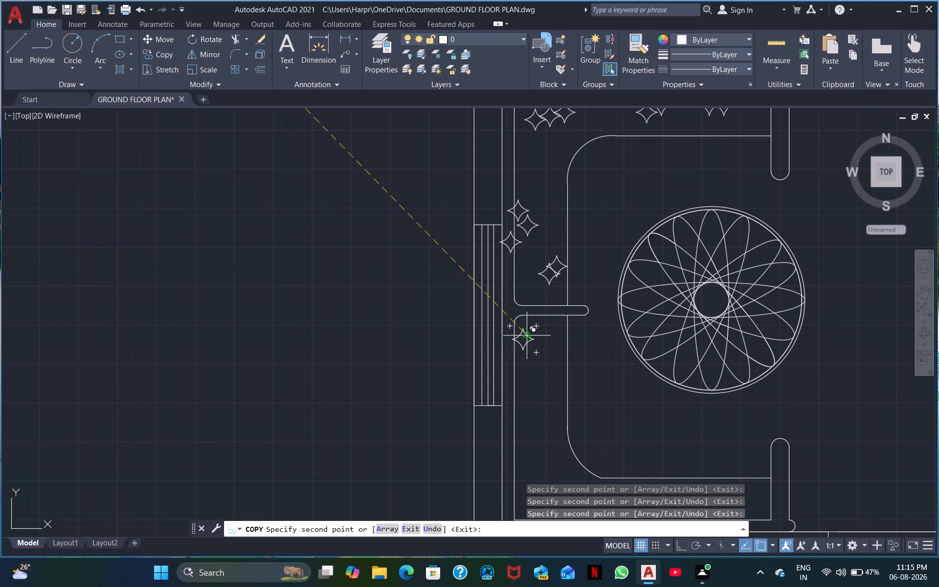
{"action": "left_click", "coordinate": [529, 353]}
{"action": "left_click", "coordinate": [530, 366]}
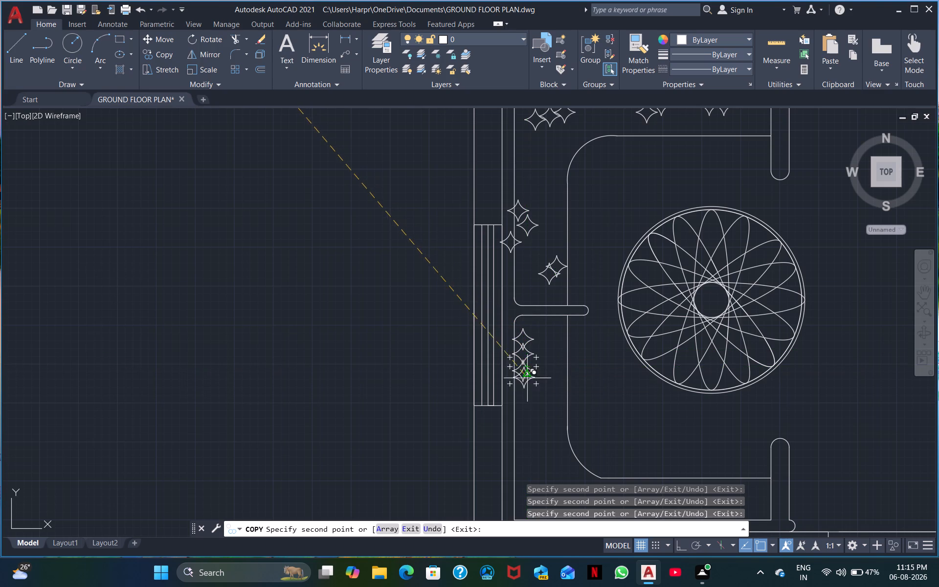
Copy the star along the sofa's south side, three each at the southwest corner, mid-length and east end, plus one on the west side.
{"action": "middle_click_drag", "start_coordinate": [522, 398], "coordinate": [498, 228]}
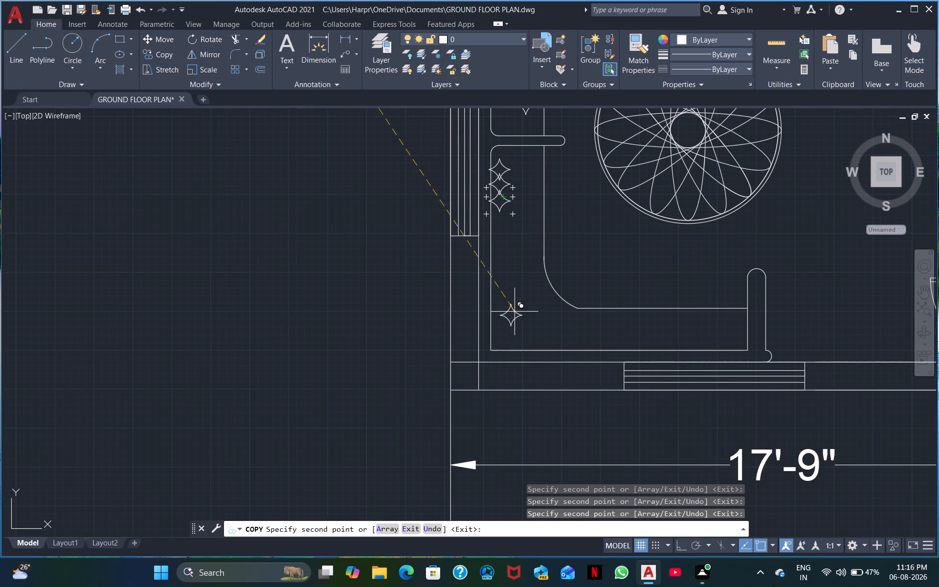
{"action": "left_click", "coordinate": [509, 320]}
{"action": "left_click", "coordinate": [514, 332]}
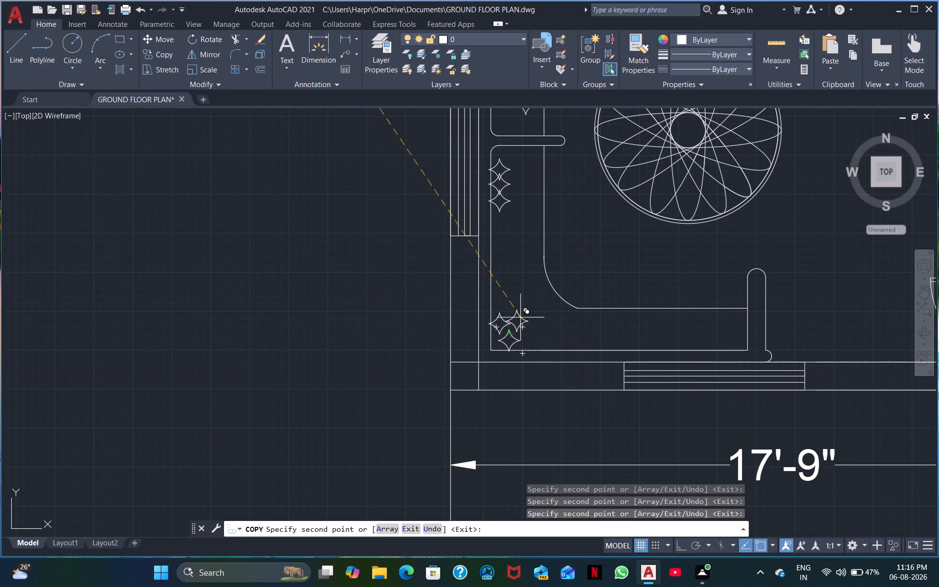
{"action": "left_click", "coordinate": [516, 317]}
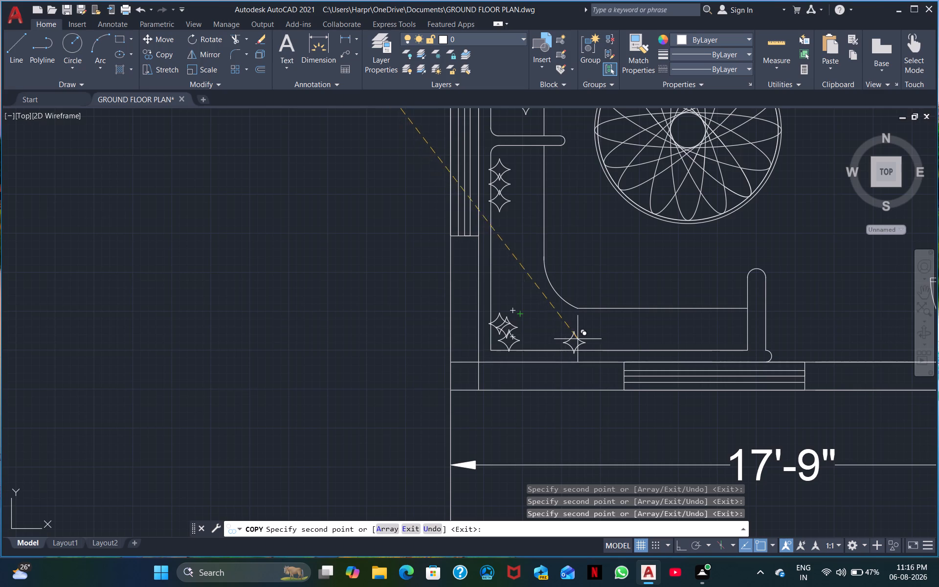
{"action": "left_click", "coordinate": [589, 339]}
{"action": "left_click", "coordinate": [607, 333]}
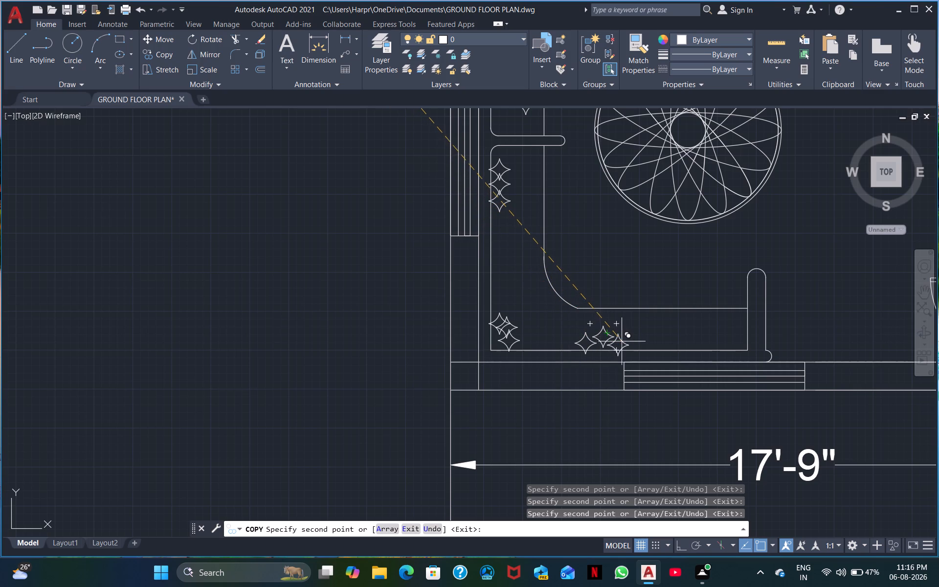
{"action": "left_click", "coordinate": [622, 341]}
{"action": "left_click", "coordinate": [499, 247]}
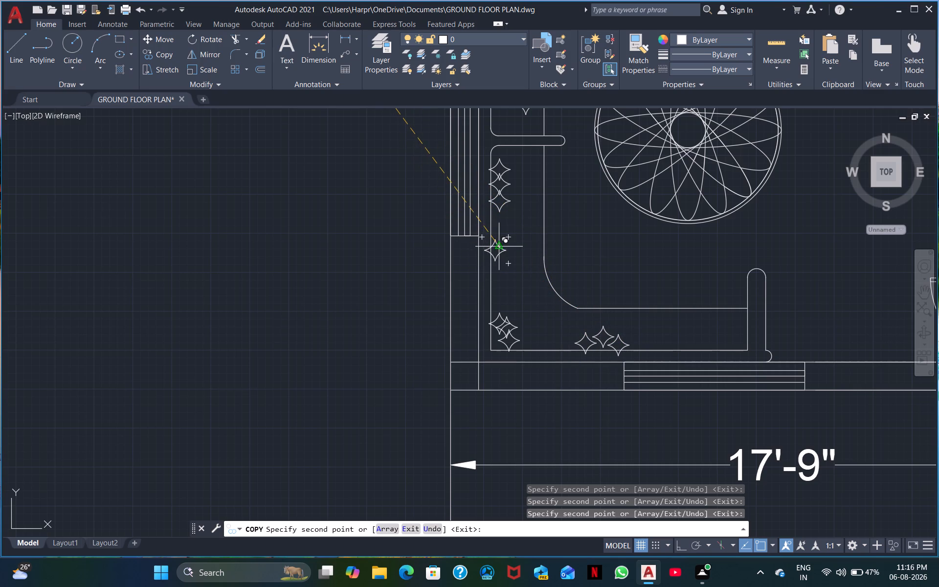
{"action": "left_click", "coordinate": [736, 333]}
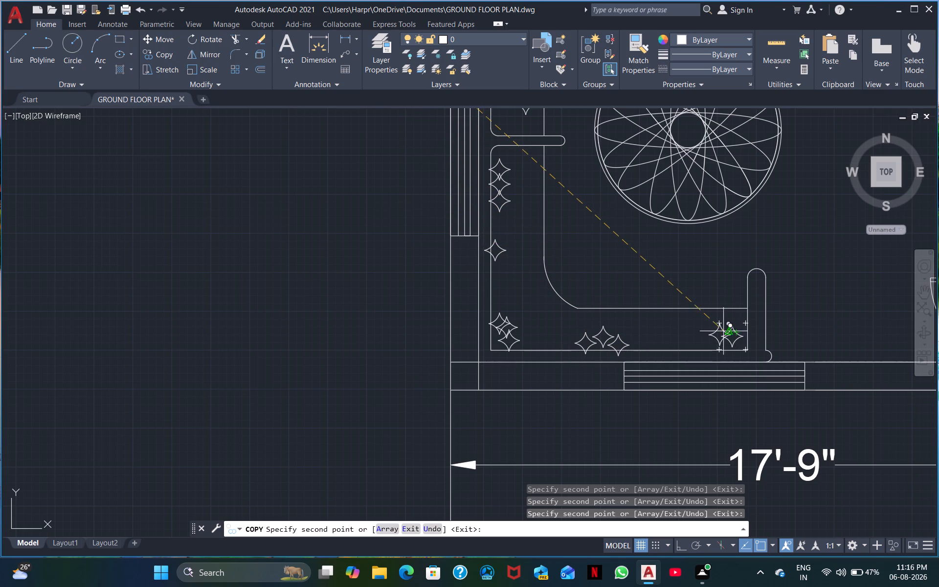
{"action": "left_click", "coordinate": [718, 325]}
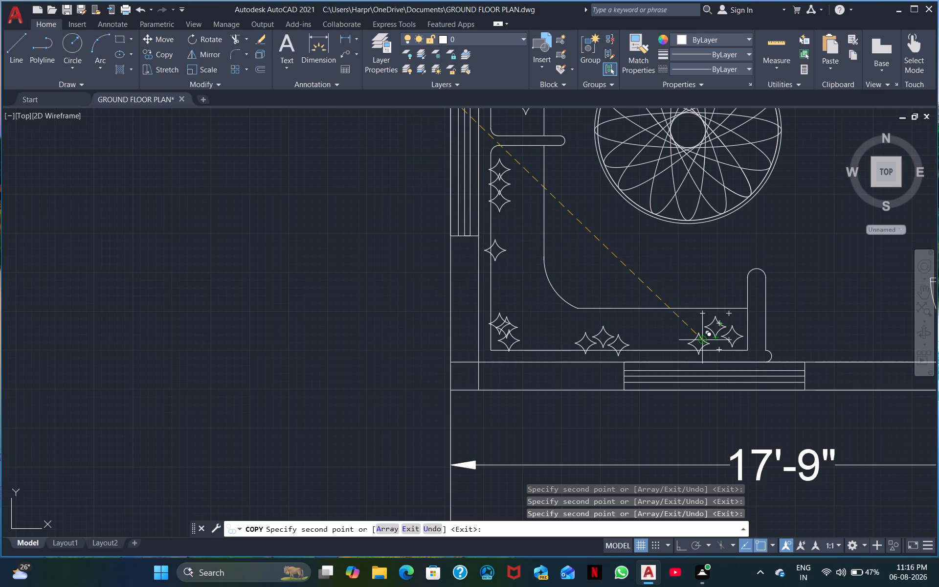
{"action": "left_click", "coordinate": [715, 338]}
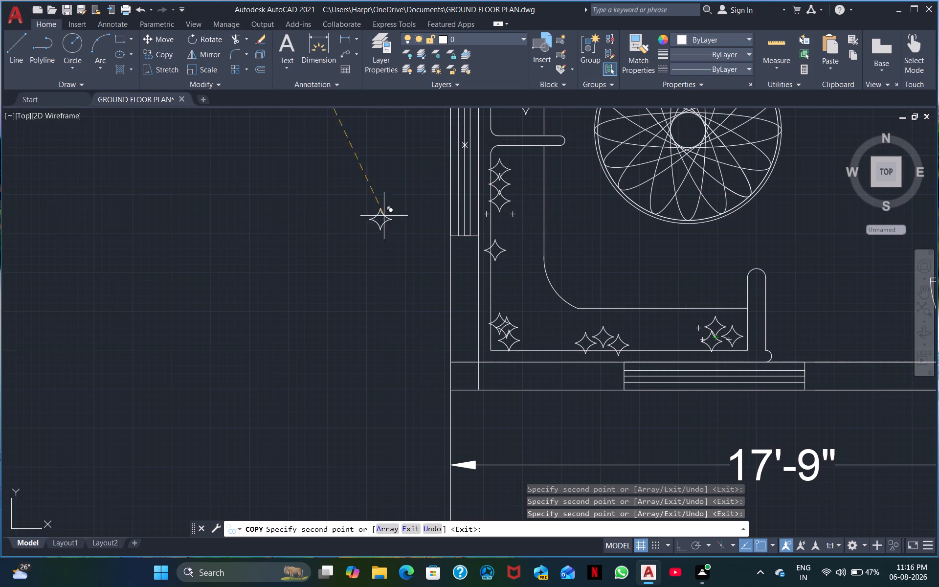
{"action": "key", "text": "Escape"}
Erase the original star left outside the building, west of the toilet and sofa room.
{"action": "scroll", "coordinate": [291, 261], "scroll_direction": "down", "scroll_amount": 1}
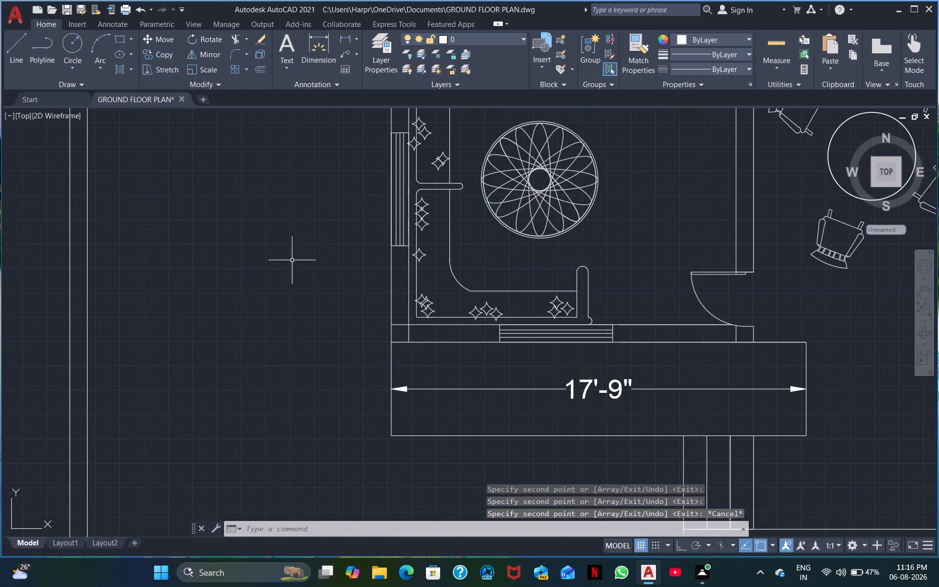
{"action": "scroll", "coordinate": [298, 248], "scroll_direction": "down", "scroll_amount": 2}
{"action": "middle_click_drag", "start_coordinate": [298, 247], "coordinate": [193, 274]}
{"action": "scroll", "coordinate": [190, 262], "scroll_direction": "up", "scroll_amount": 1}
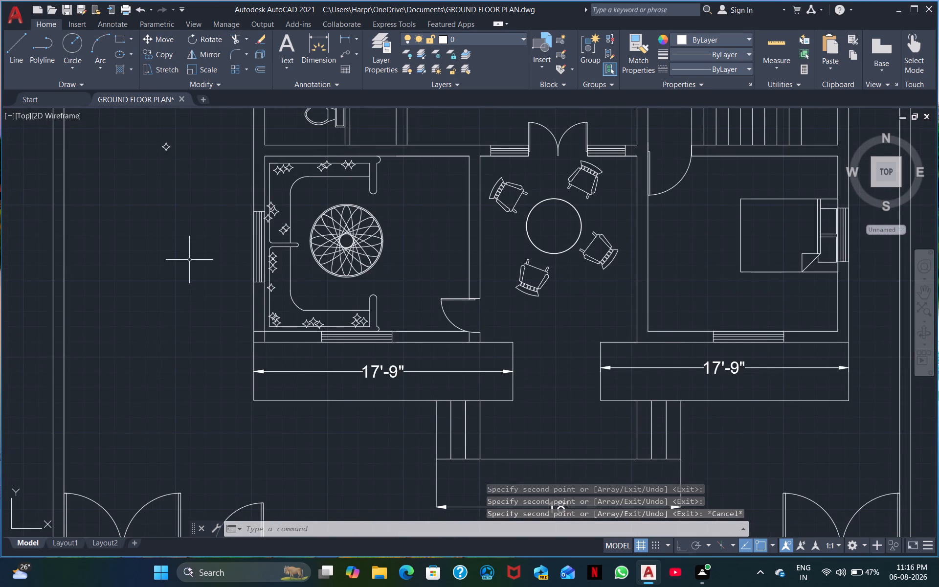
{"action": "middle_click_drag", "start_coordinate": [355, 260], "coordinate": [247, 302]}
{"action": "scroll", "coordinate": [265, 273], "scroll_direction": "up", "scroll_amount": 1}
{"action": "scroll", "coordinate": [245, 282], "scroll_direction": "down", "scroll_amount": 1}
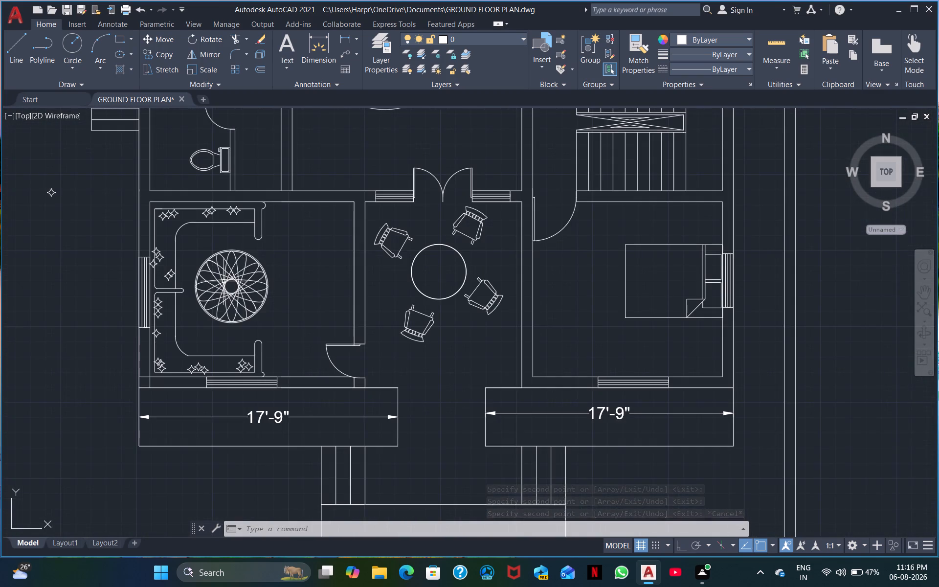
{"action": "middle_click_drag", "start_coordinate": [223, 281], "coordinate": [428, 330]}
{"action": "left_click_drag", "start_coordinate": [287, 249], "coordinate": [272, 266]}
{"action": "left_click", "coordinate": [233, 232]}
{"action": "right_click", "coordinate": [233, 232]}
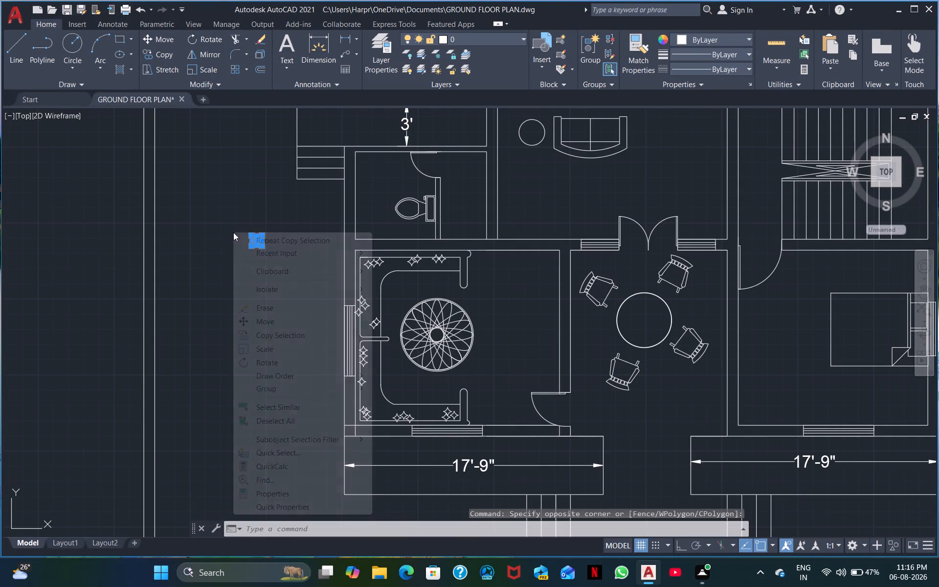
{"action": "left_click", "coordinate": [275, 303]}
Add single-line text reading ROOM in the plot's northwest room, with height 3" and rotation 0.
{"action": "scroll", "coordinate": [252, 272], "scroll_direction": "down", "scroll_amount": 1}
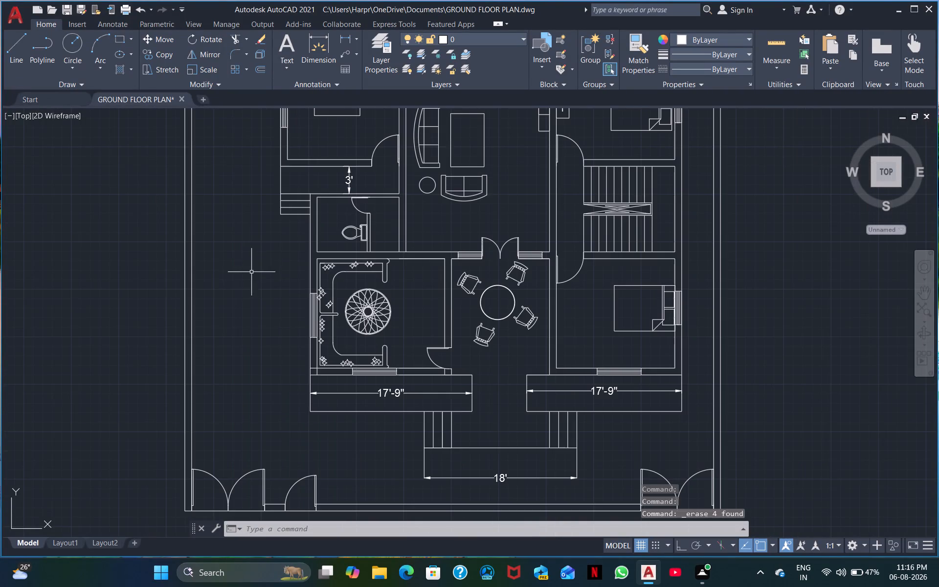
{"action": "scroll", "coordinate": [228, 289], "scroll_direction": "down", "scroll_amount": 1}
{"action": "middle_click_drag", "start_coordinate": [229, 287], "coordinate": [138, 314]}
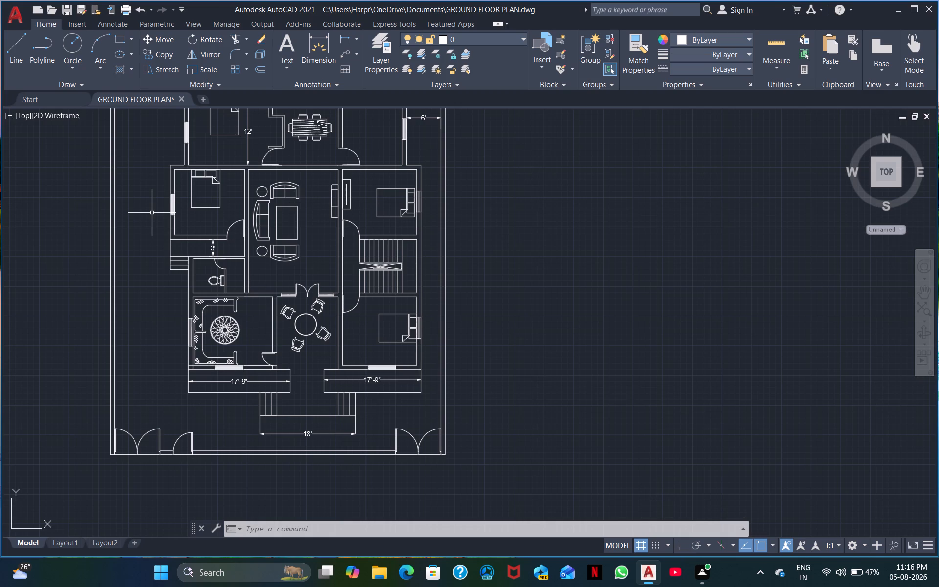
{"action": "scroll", "coordinate": [358, 272], "scroll_direction": "down", "scroll_amount": 3}
{"action": "scroll", "coordinate": [354, 271], "scroll_direction": "up", "scroll_amount": 3}
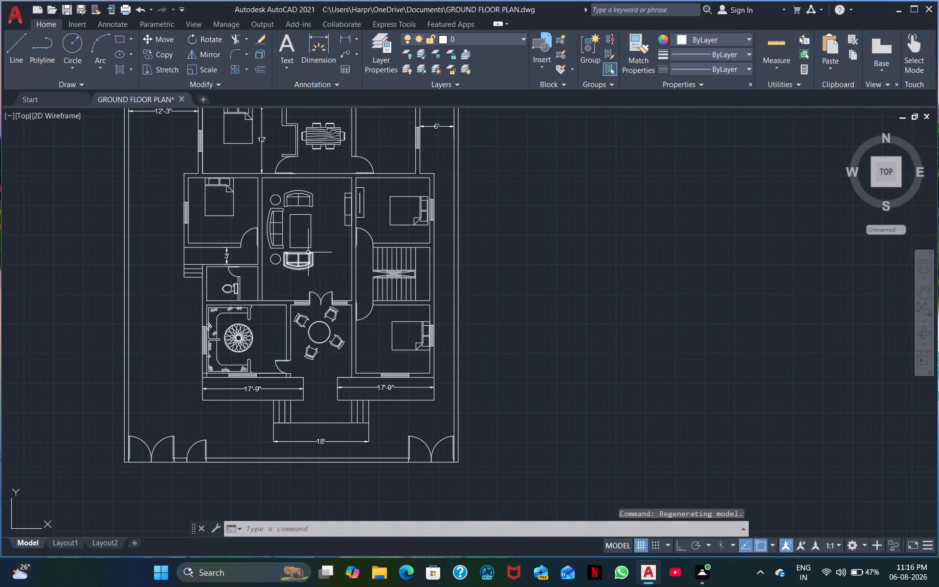
{"action": "middle_click_drag", "start_coordinate": [308, 252], "coordinate": [384, 360]}
{"action": "middle_click_drag", "start_coordinate": [352, 247], "coordinate": [481, 324]}
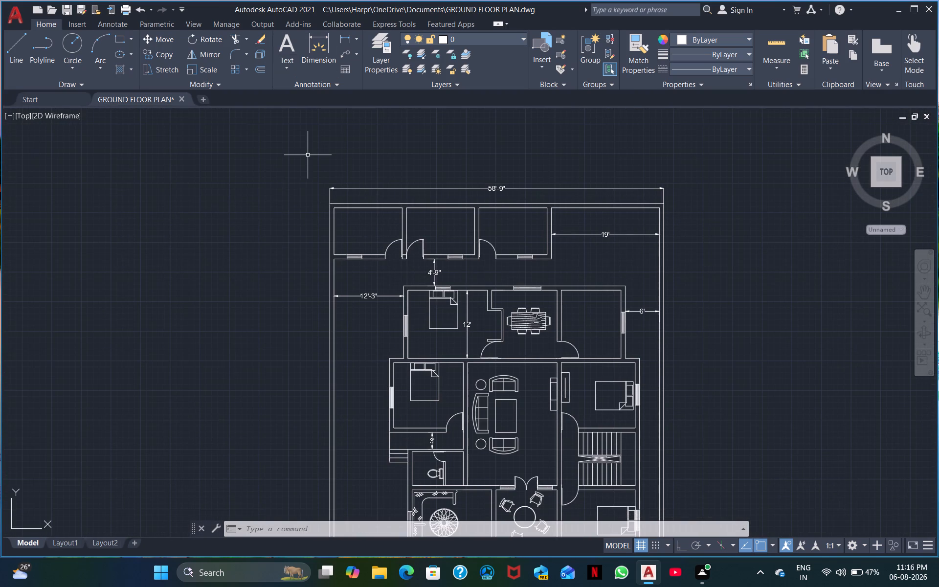
{"action": "type", "text": "DT"}
{"action": "key", "text": "space"}
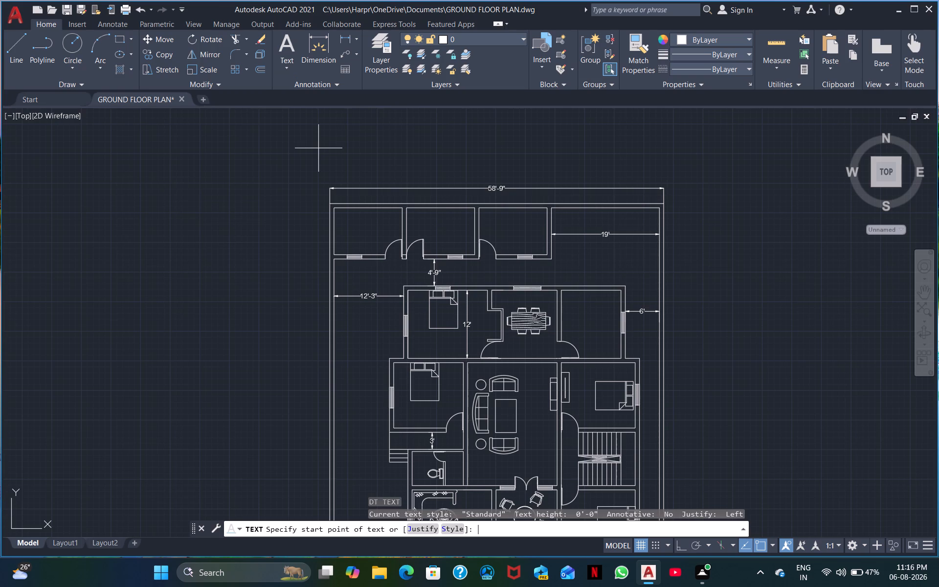
{"action": "left_click", "coordinate": [350, 217]}
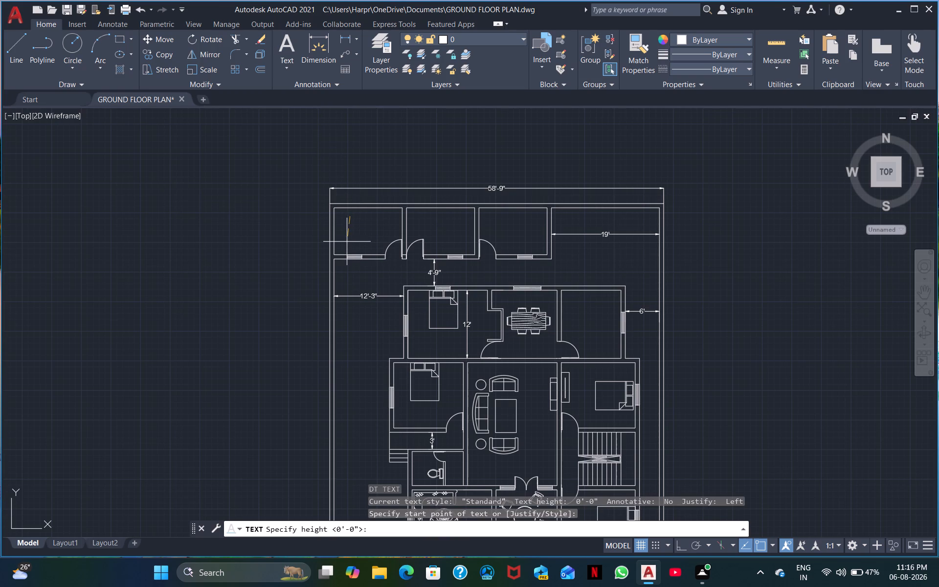
{"action": "key", "text": "3"}
{"action": "key", "text": "shift+quotedbl"}
{"action": "key", "text": "Return"}
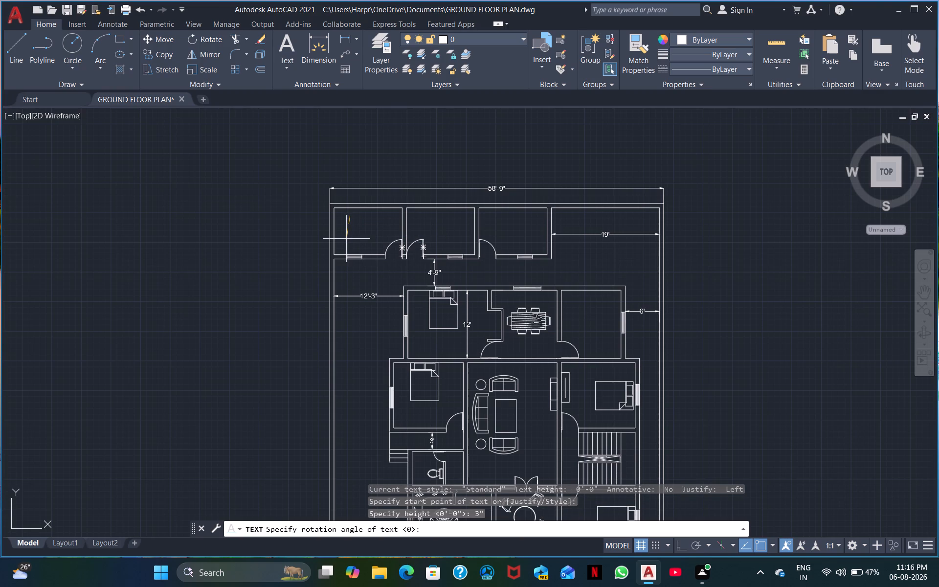
{"action": "key", "text": "0"}
{"action": "key", "text": "Return"}
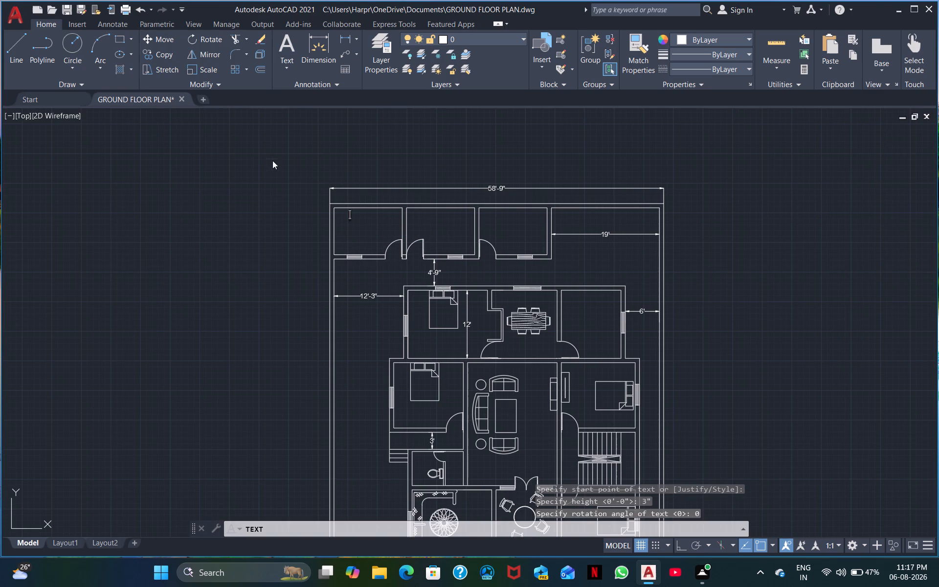
{"action": "type", "text": "ROOM"}
{"action": "key", "text": "space"}
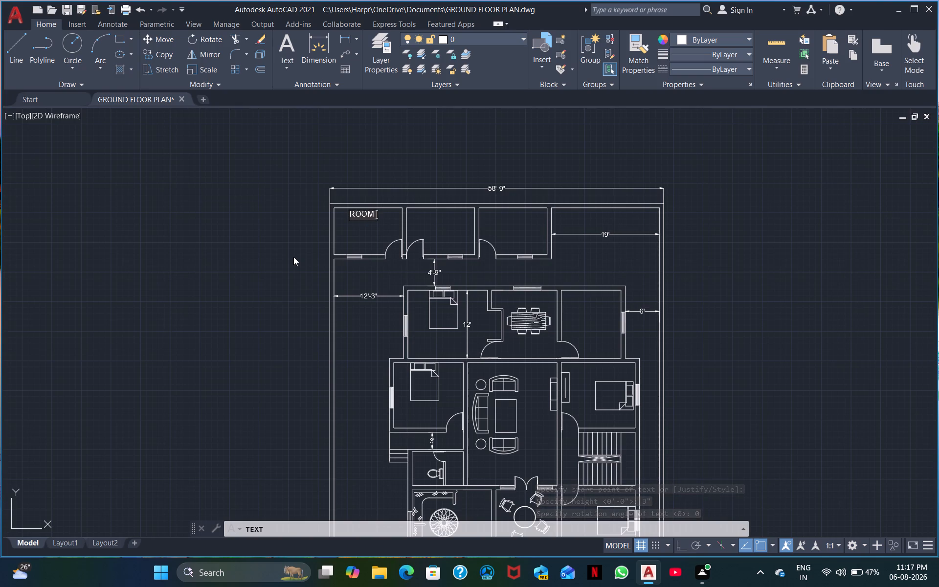
Add a second text line reading 12'-0"X8'3" beneath ROOM in the northwest room.
{"action": "key", "text": "Return"}
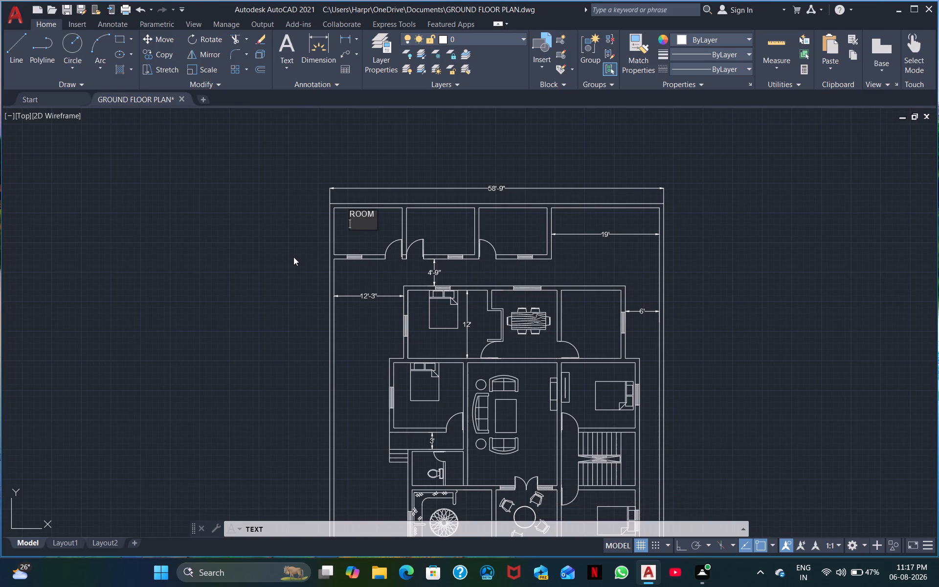
{"action": "type", "text": "12"}
{"action": "key", "text": "apostrophe"}
{"action": "key", "text": "minus"}
{"action": "type", "text": "0\""}
{"action": "key", "text": "Return"}
{"action": "key", "text": "BackSpace"}
{"action": "key", "text": "x"}
{"action": "type", "text": "8'"}
{"action": "key", "text": "3"}
{"action": "key", "text": "shift+quotedbl"}
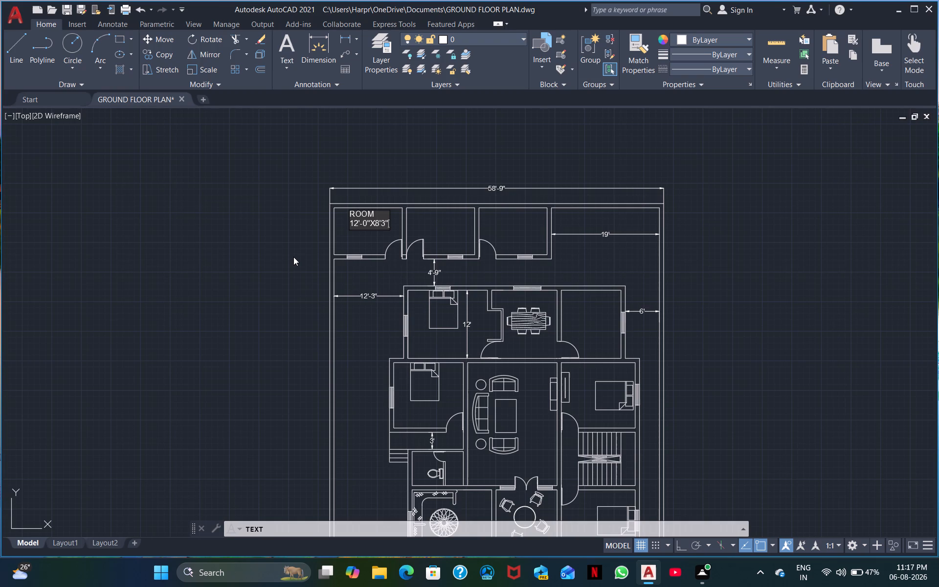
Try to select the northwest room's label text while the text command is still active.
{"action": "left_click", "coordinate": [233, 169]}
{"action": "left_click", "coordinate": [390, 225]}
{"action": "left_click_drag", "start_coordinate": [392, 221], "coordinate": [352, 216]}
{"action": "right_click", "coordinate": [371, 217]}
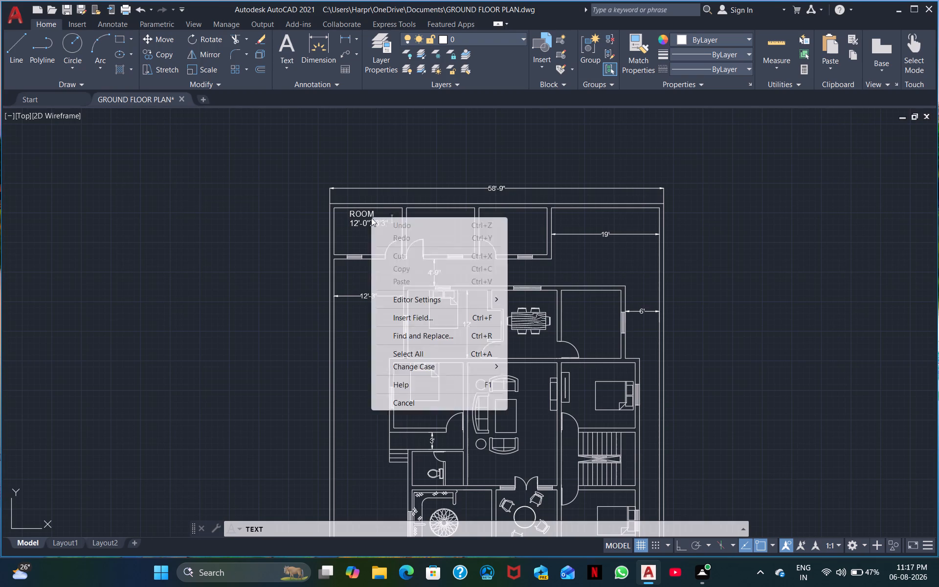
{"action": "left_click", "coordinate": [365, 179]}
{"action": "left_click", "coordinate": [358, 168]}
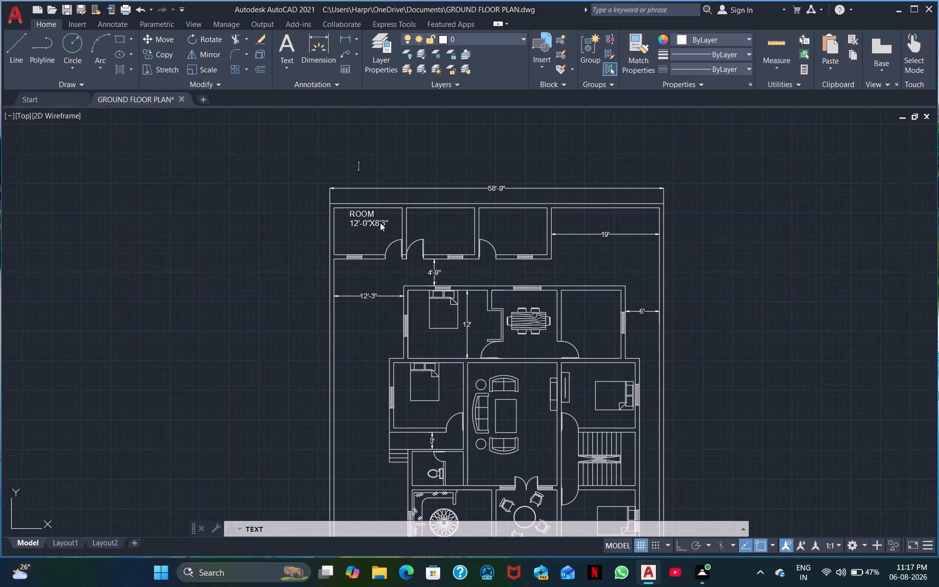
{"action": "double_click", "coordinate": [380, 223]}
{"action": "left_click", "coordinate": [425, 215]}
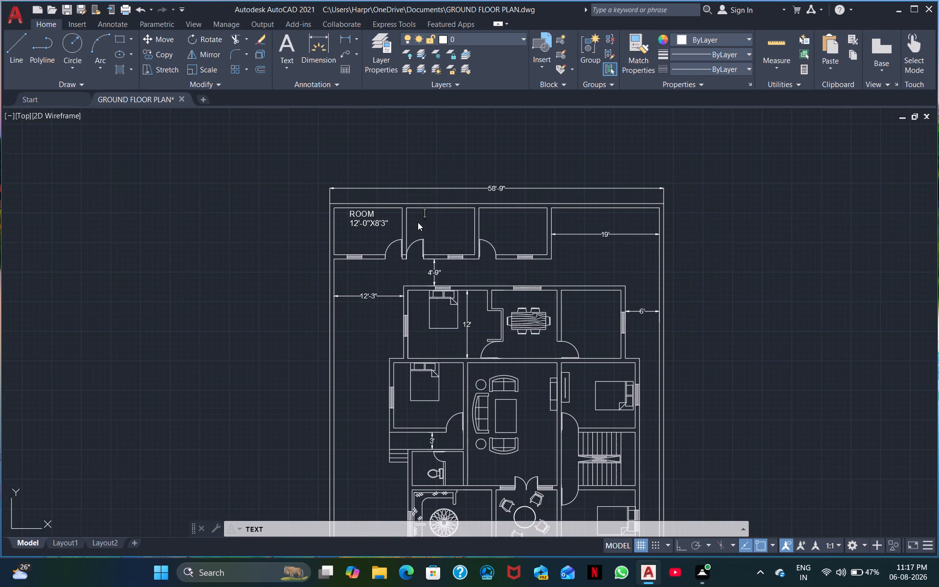
Label the second room along the plot's north side with ROOM and 12'X8,3" on the line beneath.
{"action": "left_click", "coordinate": [419, 218]}
{"action": "type", "text": "ROOM"}
{"action": "key", "text": "space"}
{"action": "key", "text": "Return"}
{"action": "type", "text": "12"}
{"action": "key", "text": "apostrophe"}
{"action": "key", "text": "x"}
{"action": "key", "text": "8"}
{"action": "type", "text": ",3\""}
Label the third room along the plot's north side with ROOM and 12'X8'3" on the line beneath.
{"action": "left_click", "coordinate": [493, 209]}
{"action": "left_click", "coordinate": [495, 219]}
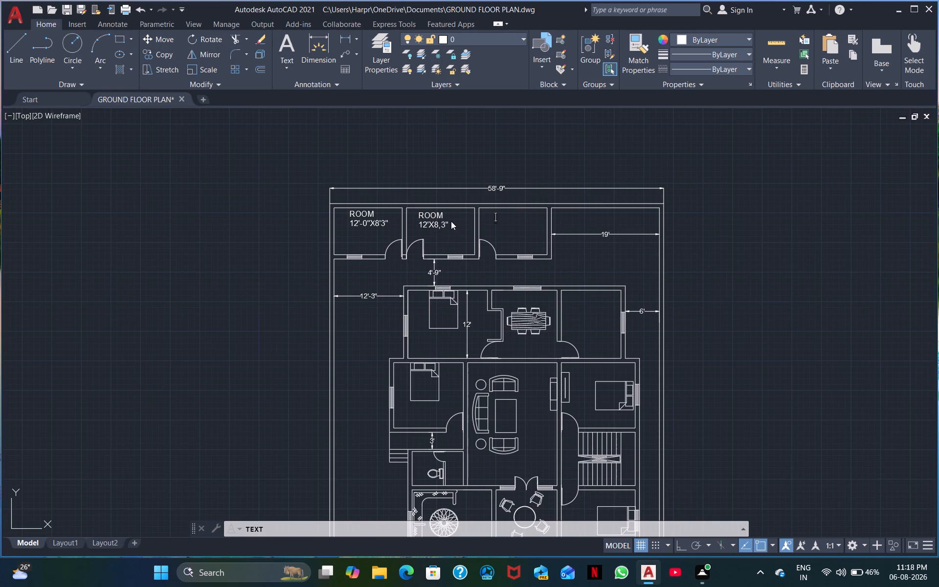
{"action": "type", "text": "ROOM"}
{"action": "key", "text": "space"}
{"action": "key", "text": "Return"}
{"action": "type", "text": "12"}
{"action": "key", "text": "shift+quotedbl"}
{"action": "key", "text": "BackSpace"}
{"action": "key", "text": "apostrophe"}
{"action": "key", "text": "x"}
{"action": "key", "text": "3"}
{"action": "key", "text": "shift+quotedbl"}
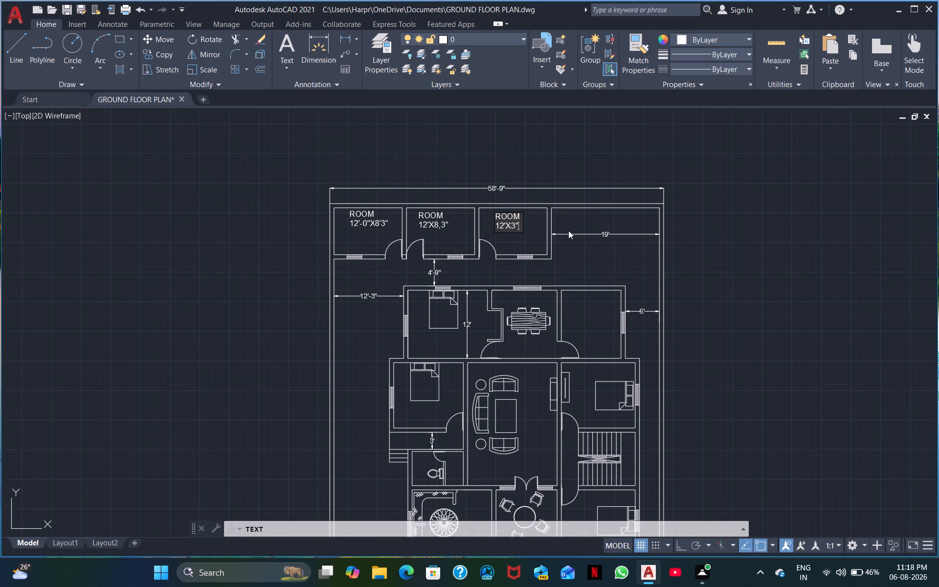
{"action": "key", "text": "BackSpace"}
{"action": "key", "text": "BackSpace"}
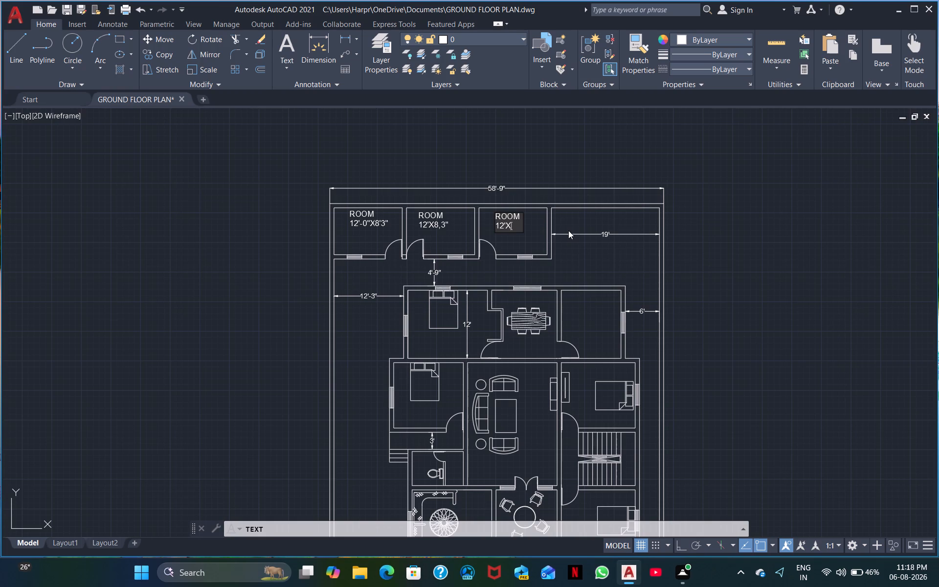
{"action": "type", "text": "8'"}
{"action": "key", "text": "3"}
{"action": "key", "text": "shift+quotedbl"}
{"action": "left_click", "coordinate": [569, 249]}
Label the building's northwest room, below its bed, with BEDROOM and 14'X12' on the line beneath.
{"action": "middle_click_drag", "start_coordinate": [572, 242], "coordinate": [561, 85]}
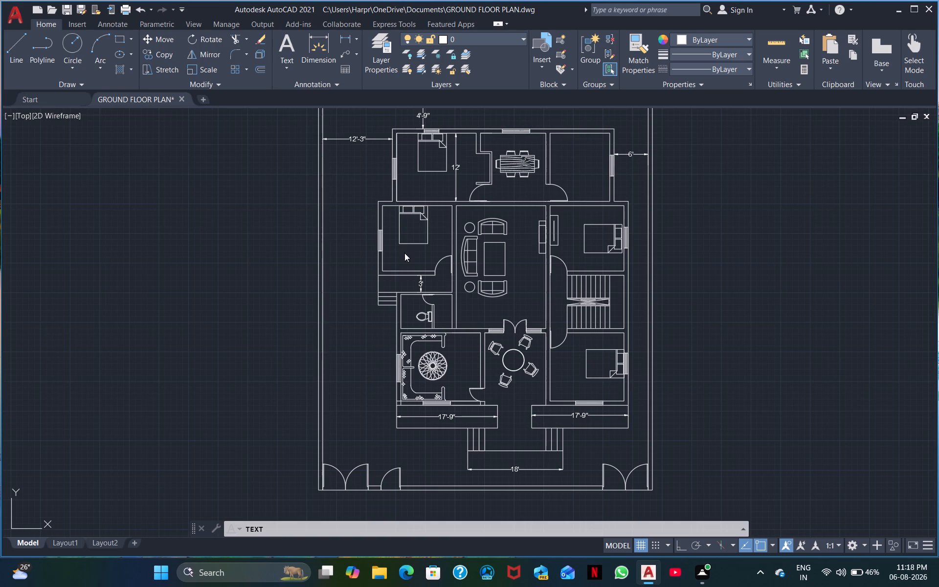
{"action": "middle_click_drag", "start_coordinate": [476, 139], "coordinate": [481, 236]}
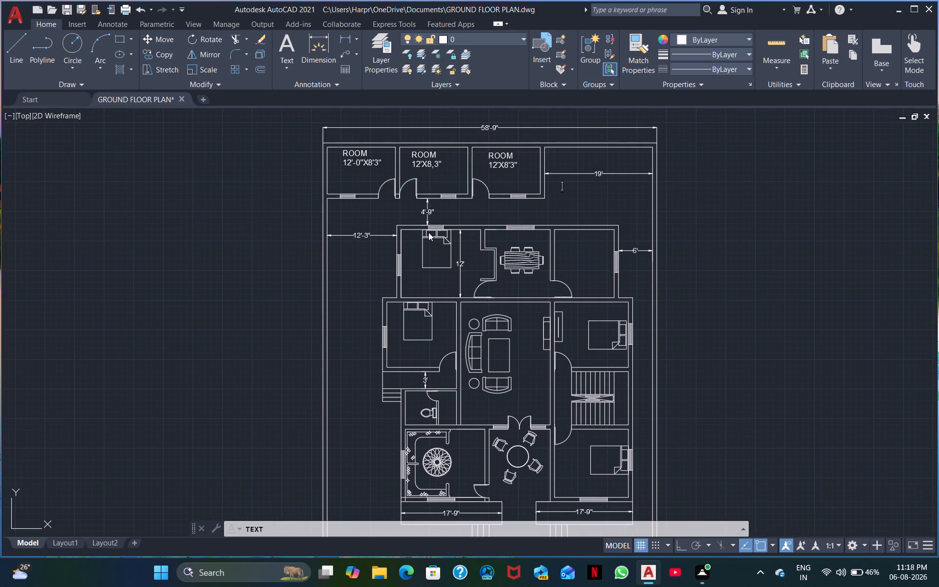
{"action": "scroll", "coordinate": [428, 232], "scroll_direction": "up", "scroll_amount": 2}
{"action": "left_click", "coordinate": [382, 349]}
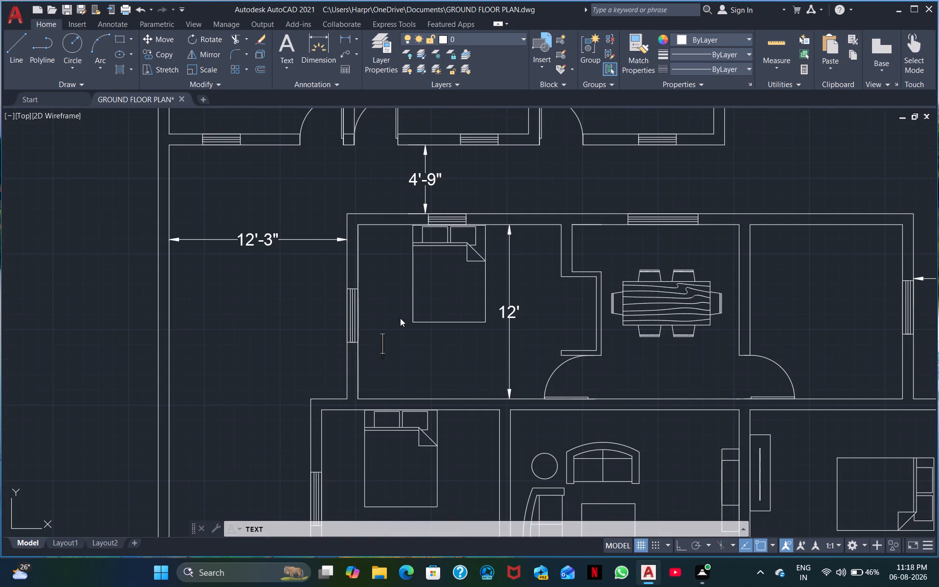
{"action": "type", "text": "BED"}
{"action": "type", "text": "ROOM"}
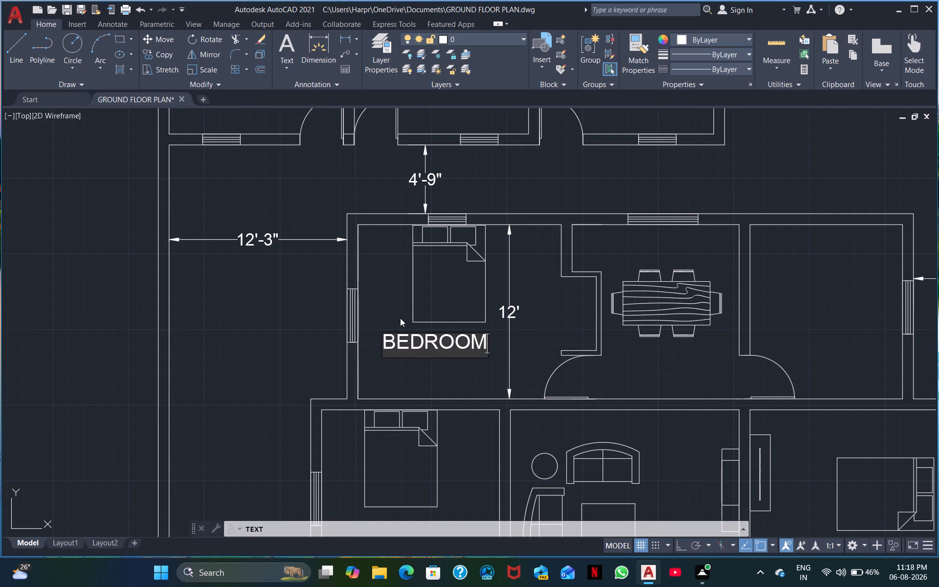
{"action": "key", "text": "Return"}
{"action": "type", "text": "14'"}
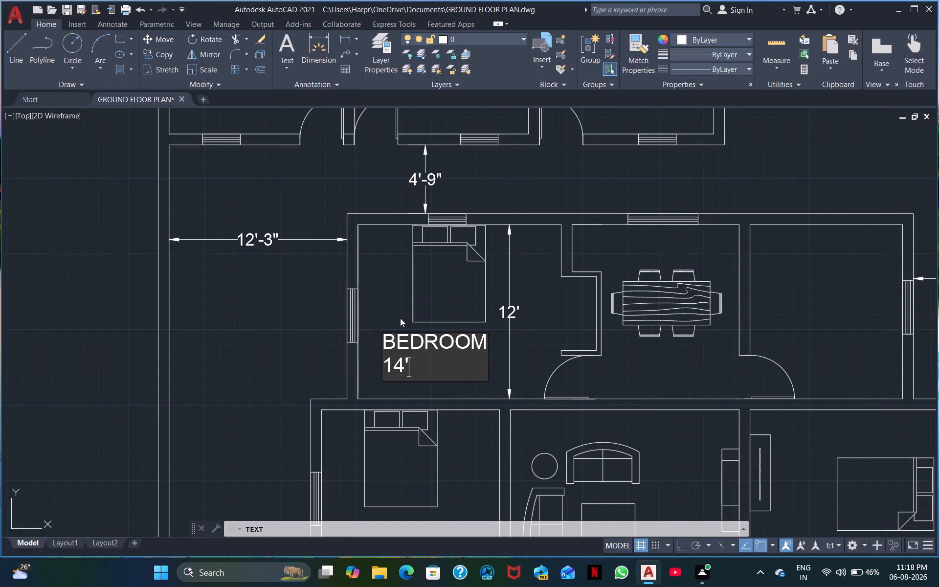
{"action": "key", "text": "x"}
{"action": "type", "text": "12"}
{"action": "key", "text": "apostrophe"}
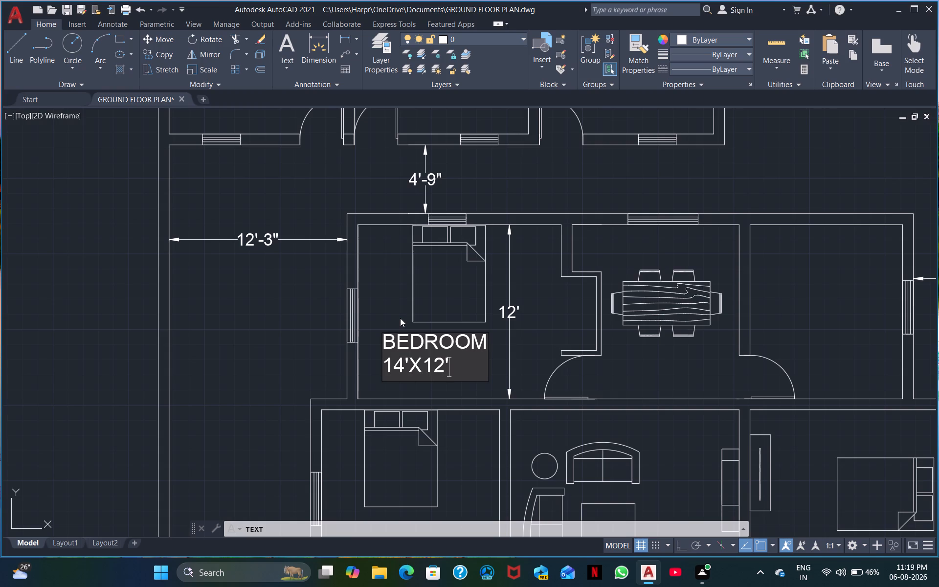
{"action": "left_click", "coordinate": [533, 250]}
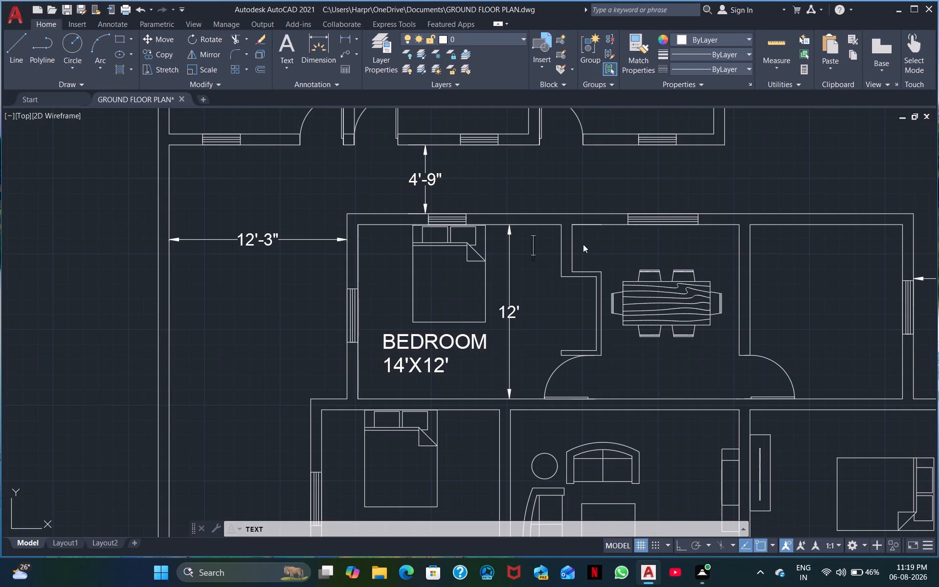
Add the text PUJA at the northwest corner of the room with the dining table.
{"action": "left_click", "coordinate": [583, 244]}
{"action": "type", "text": "PO"}
{"action": "key", "text": "BackSpace"}
{"action": "type", "text": "UJA"}
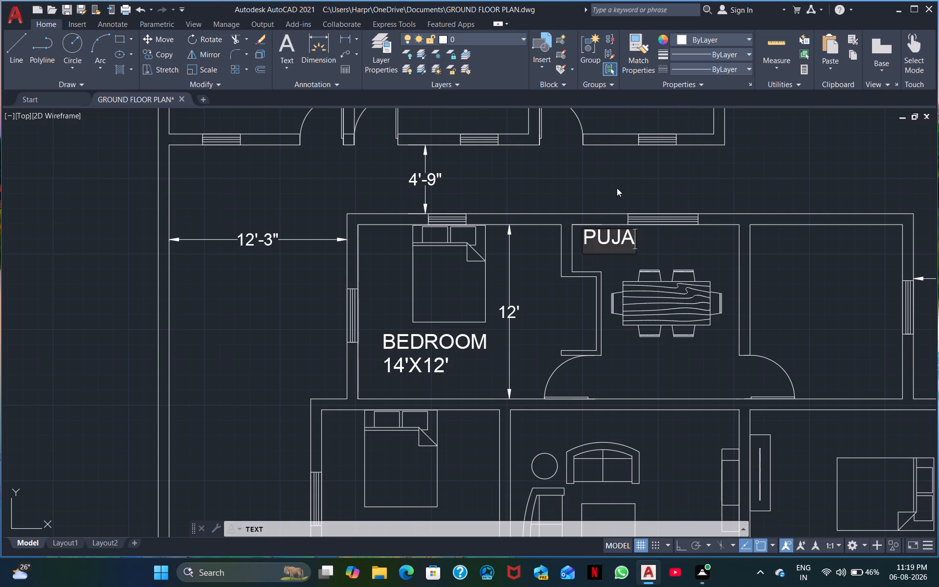
Label the dining-table room, below the table, with BEDROOM and 14'X12' on the line beneath.
{"action": "left_click", "coordinate": [610, 348]}
{"action": "left_click_drag", "start_coordinate": [611, 359], "coordinate": [611, 369]}
{"action": "left_click", "coordinate": [609, 366]}
{"action": "type", "text": "BED"}
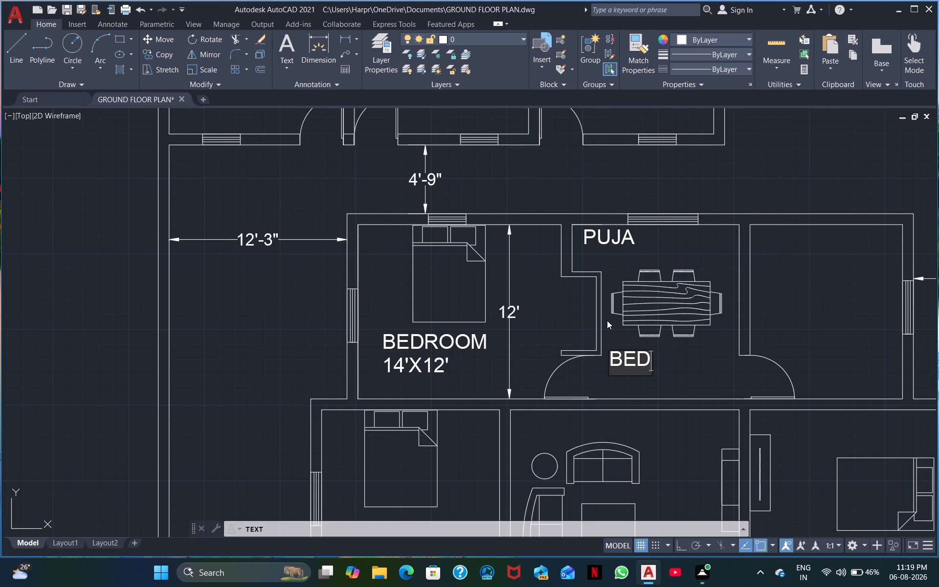
{"action": "type", "text": "ROOM"}
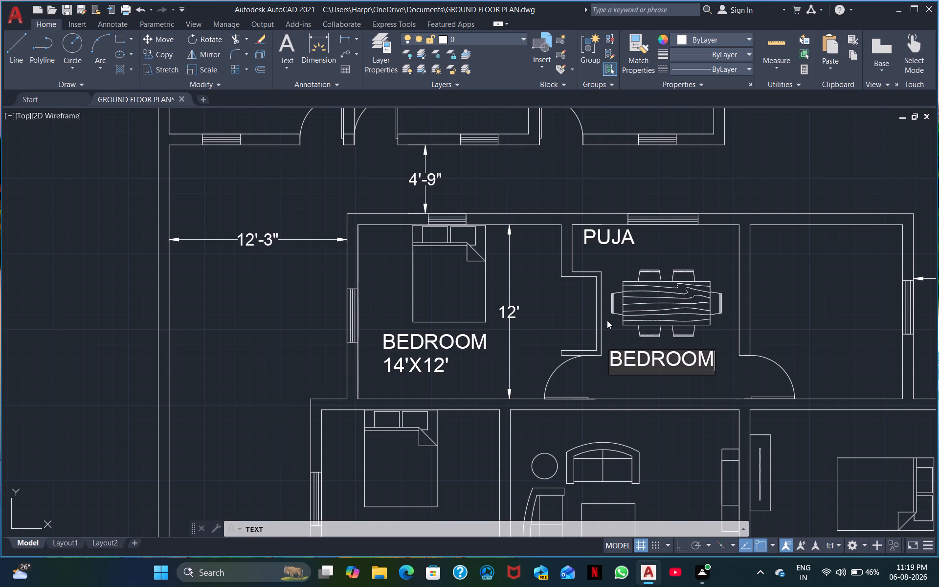
{"action": "key", "text": "Return"}
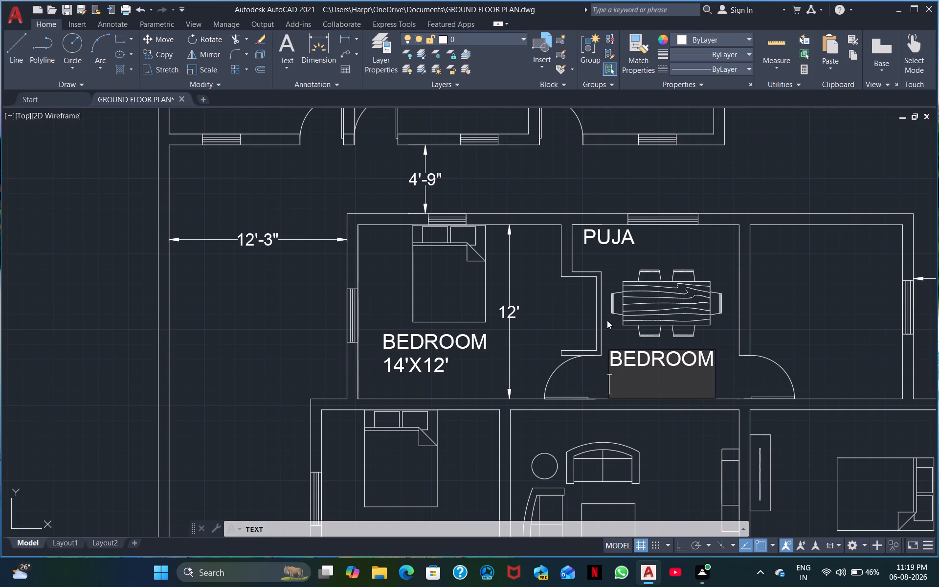
{"action": "type", "text": "14"}
{"action": "key", "text": "apostrophe"}
{"action": "key", "text": "x"}
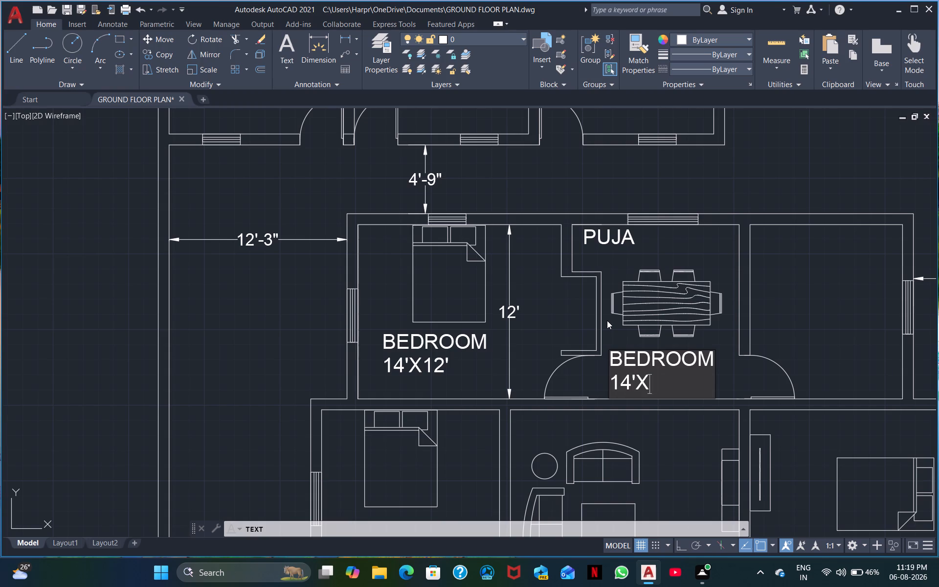
{"action": "type", "text": "12"}
{"action": "key", "text": "apostrophe"}
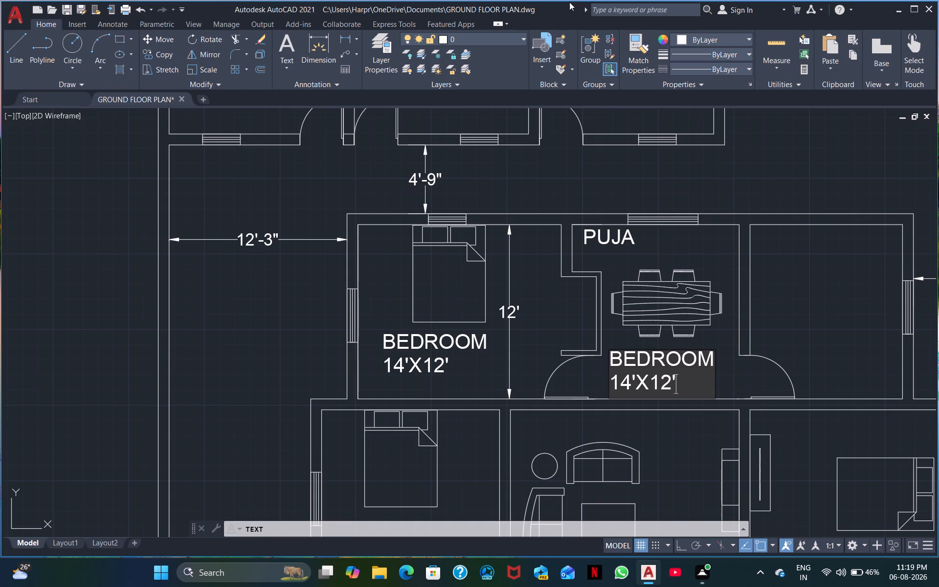
Label the building's empty northeast room with KITCHEN and 10'6"X12' on the line beneath.
{"action": "left_click", "coordinate": [776, 252]}
{"action": "middle_click_drag", "start_coordinate": [816, 223], "coordinate": [658, 249]}
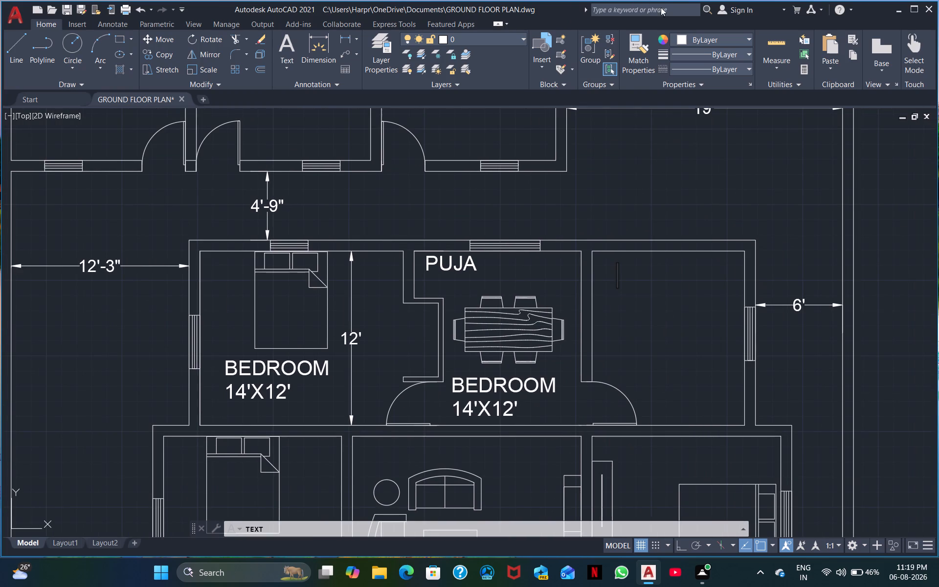
{"action": "left_click", "coordinate": [619, 306]}
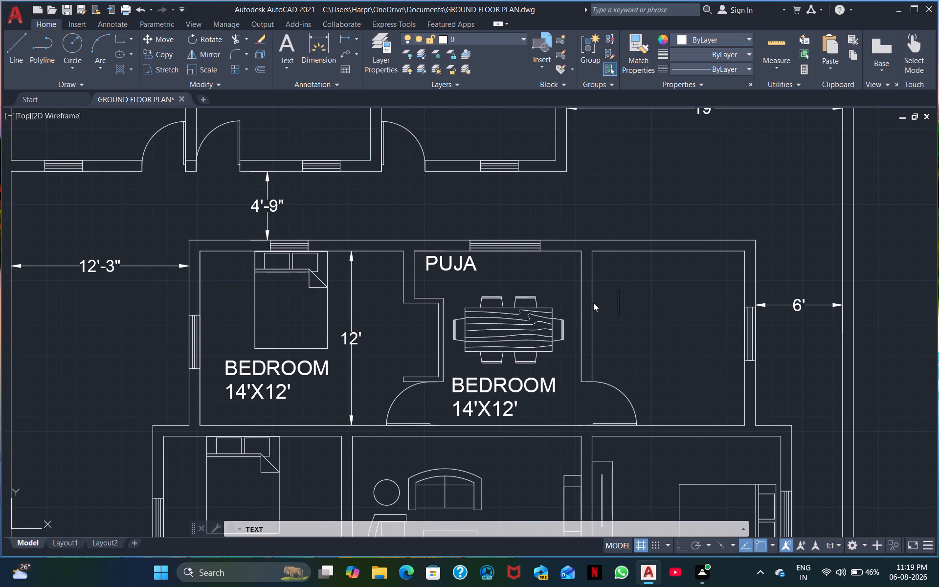
{"action": "left_click", "coordinate": [597, 298]}
{"action": "left_click_drag", "start_coordinate": [604, 300], "coordinate": [606, 309]}
{"action": "type", "text": "KITCHEN"}
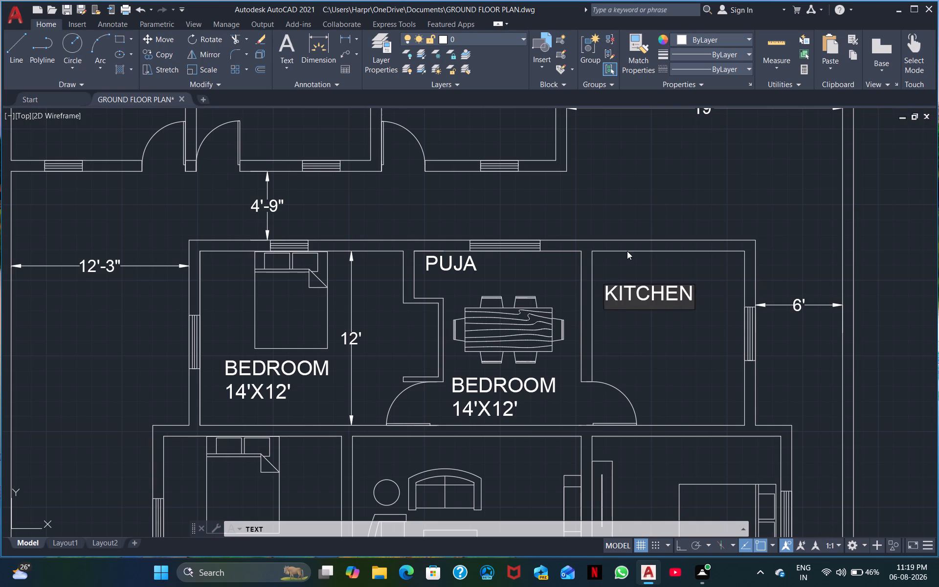
{"action": "key", "text": "Return"}
{"action": "type", "text": "10"}
{"action": "key", "text": "apostrophe"}
{"action": "key", "text": "6"}
{"action": "key", "text": "shift+quotedbl"}
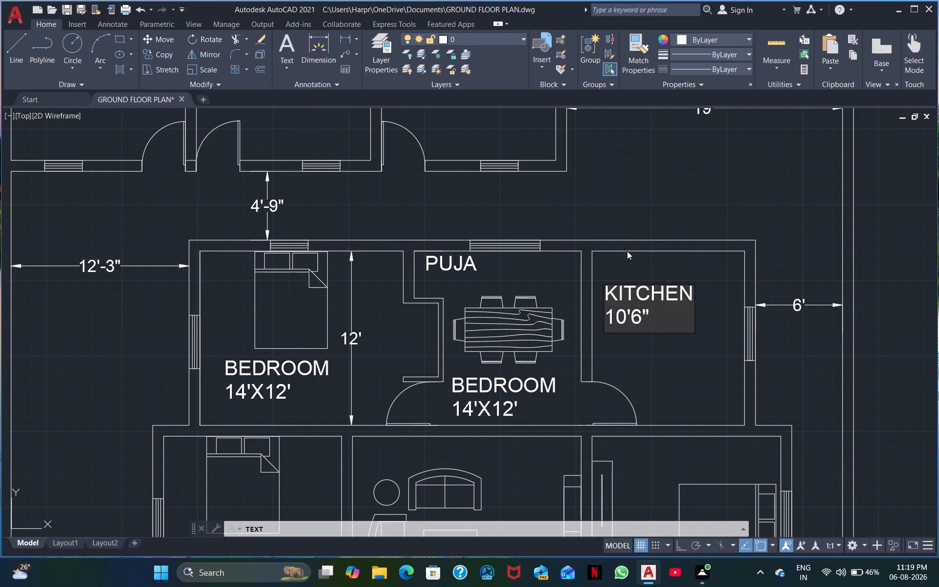
{"action": "key", "text": "x"}
{"action": "type", "text": "12"}
{"action": "key", "text": "apostrophe"}
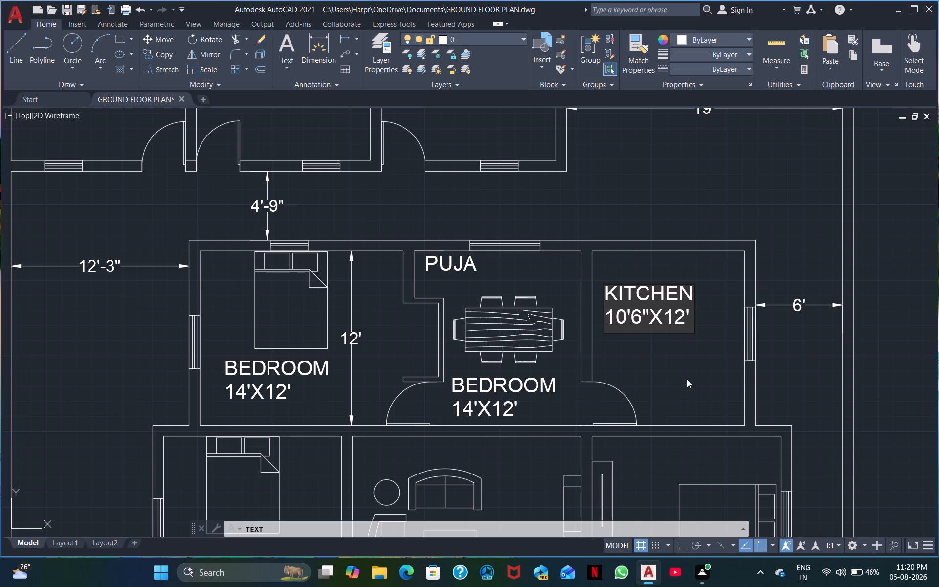
{"action": "left_click", "coordinate": [687, 379]}
Label the room south of the northwest bedroom, below its bed, with BEDROOM and 12'3"X11'6" on the line beneath.
{"action": "middle_click_drag", "start_coordinate": [627, 363], "coordinate": [622, 201]}
{"action": "scroll", "coordinate": [432, 304], "scroll_direction": "down", "scroll_amount": 1}
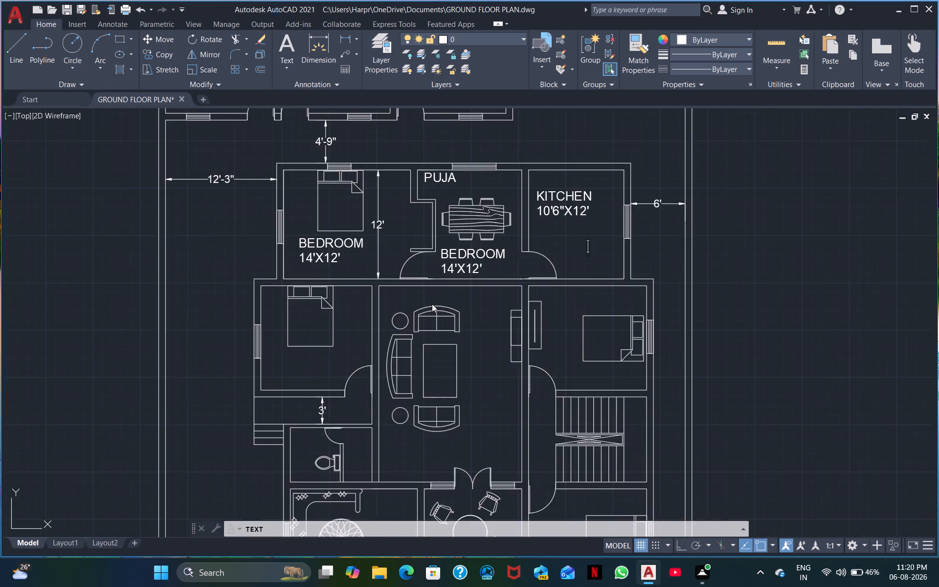
{"action": "middle_click_drag", "start_coordinate": [435, 302], "coordinate": [521, 245]}
{"action": "left_click", "coordinate": [367, 302]}
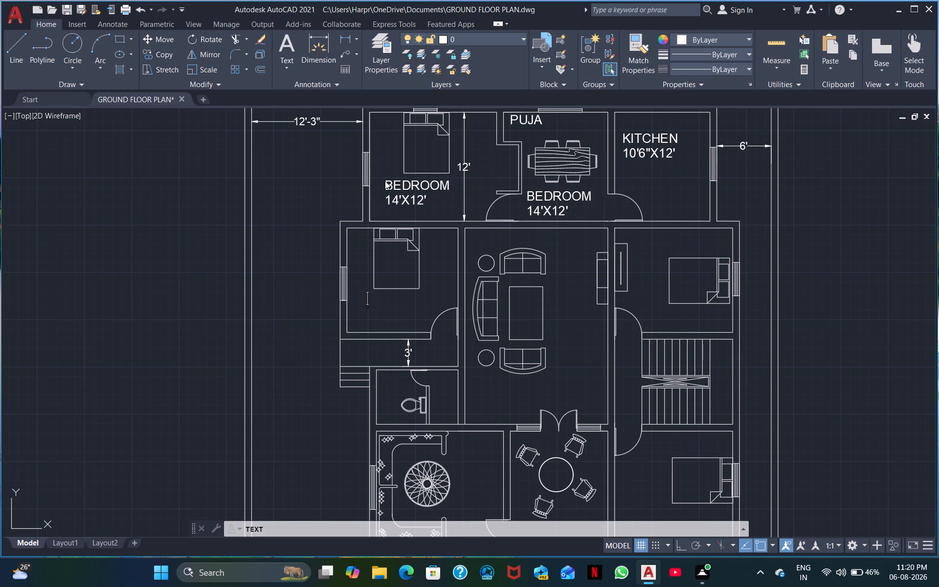
{"action": "type", "text": "BEDROM"}
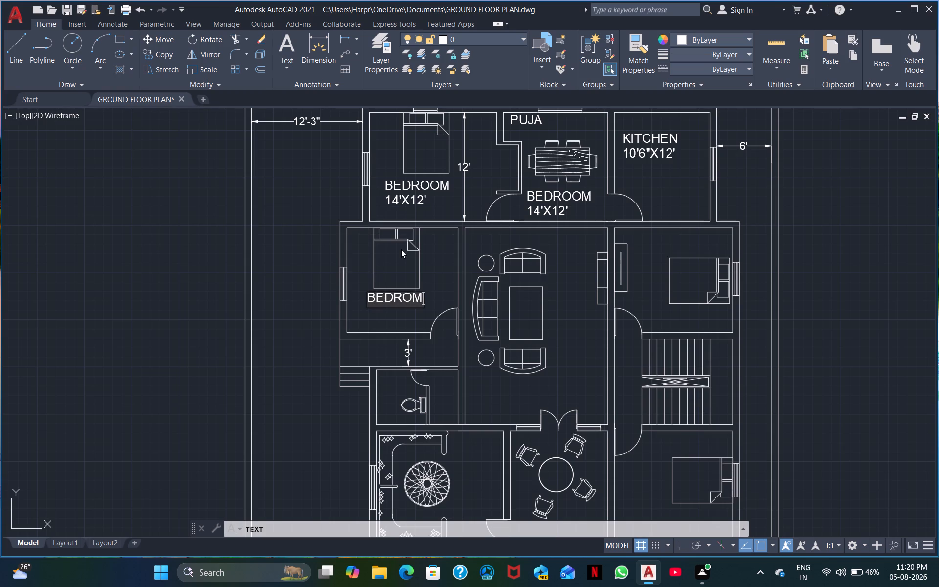
{"action": "key", "text": "BackSpace"}
{"action": "type", "text": "OM"}
{"action": "key", "text": "Return"}
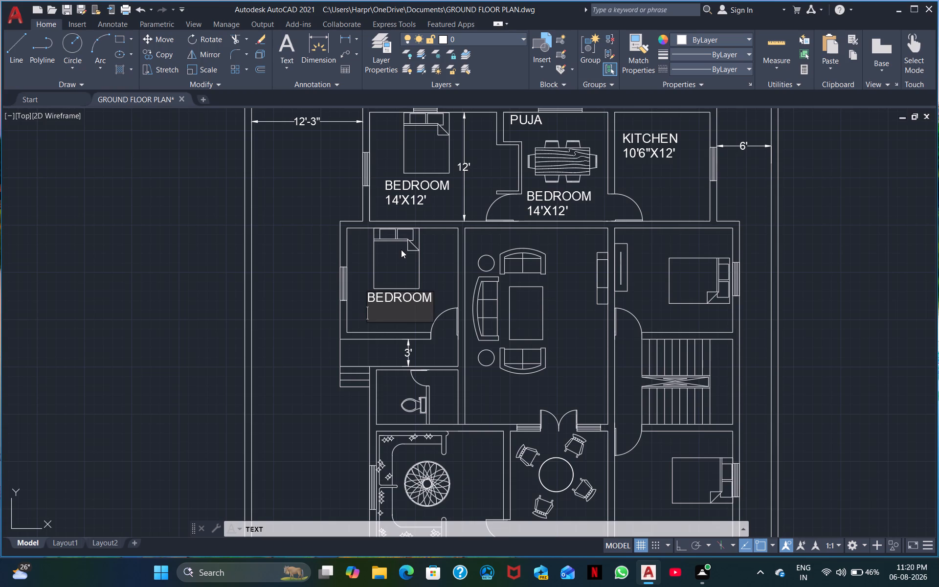
{"action": "type", "text": "12"}
{"action": "type", "text": "'3"}
{"action": "key", "text": "shift+quotedbl"}
{"action": "key", "text": "c"}
{"action": "key", "text": "BackSpace"}
{"action": "type", "text": "X11"}
{"action": "key", "text": "shift+quotedbl"}
{"action": "type", "text": "6'"}
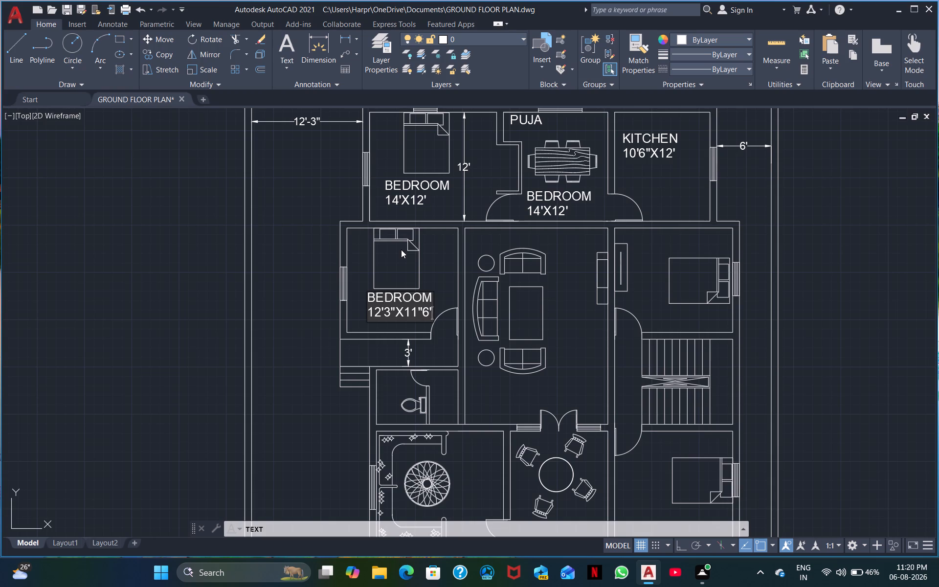
{"action": "key", "text": "BackSpace"}
{"action": "key", "text": "BackSpace"}
{"action": "key", "text": "BackSpace"}
{"action": "type", "text": "'6\""}
Label the central sofa room, below its furniture, with LIVING AREA and 15'9"X21'8" on the line beneath.
{"action": "left_click", "coordinate": [557, 317]}
{"action": "middle_click_drag", "start_coordinate": [523, 340], "coordinate": [468, 242]}
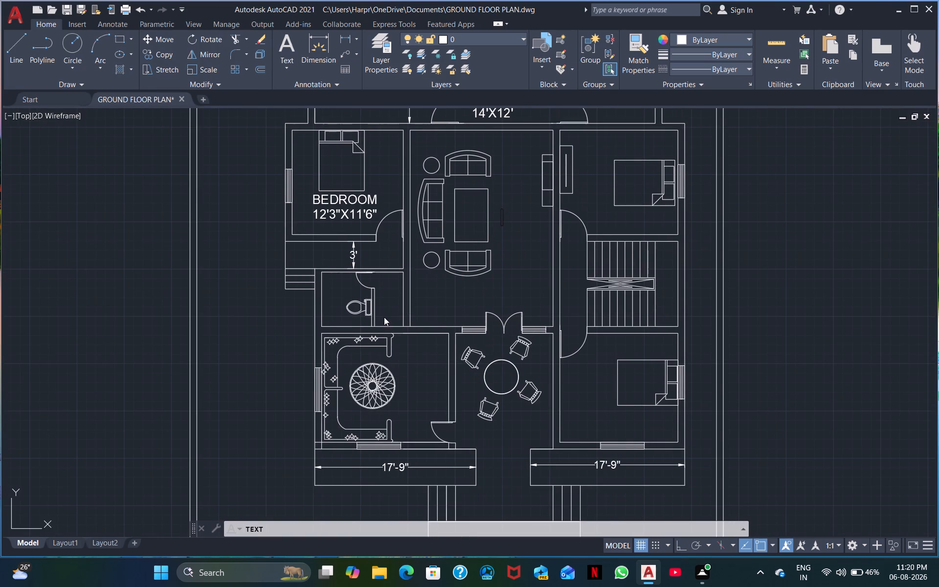
{"action": "left_click", "coordinate": [429, 288]}
{"action": "left_click", "coordinate": [425, 296]}
{"action": "type", "text": "LIVING"}
{"action": "key", "text": "space"}
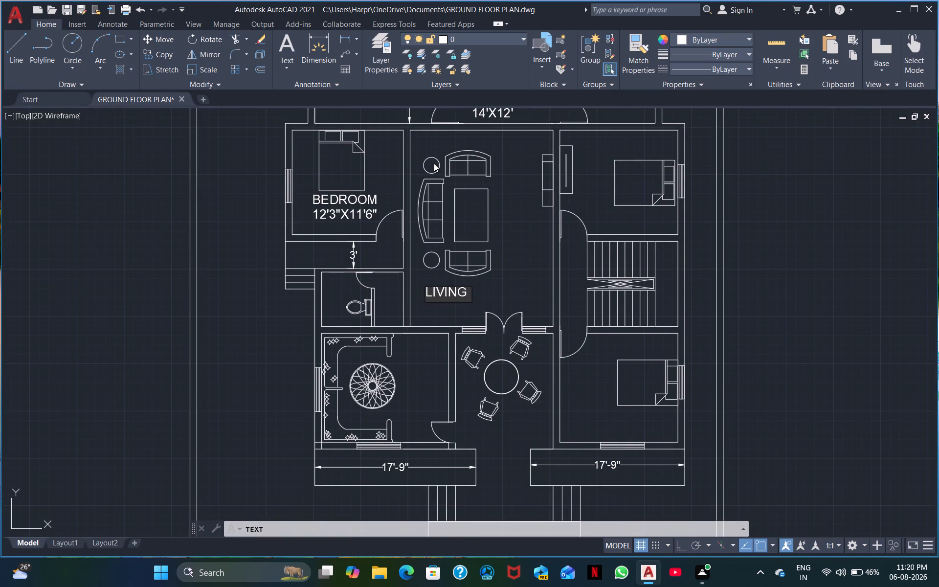
{"action": "type", "text": "AREA"}
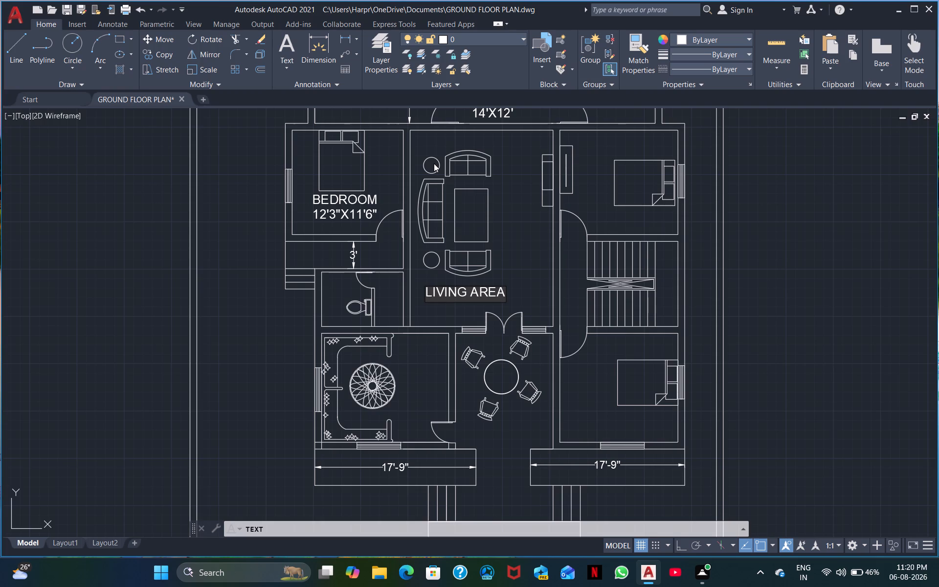
{"action": "key", "text": "Return"}
{"action": "type", "text": "15'9\""}
{"action": "key", "text": "x"}
{"action": "type", "text": "21"}
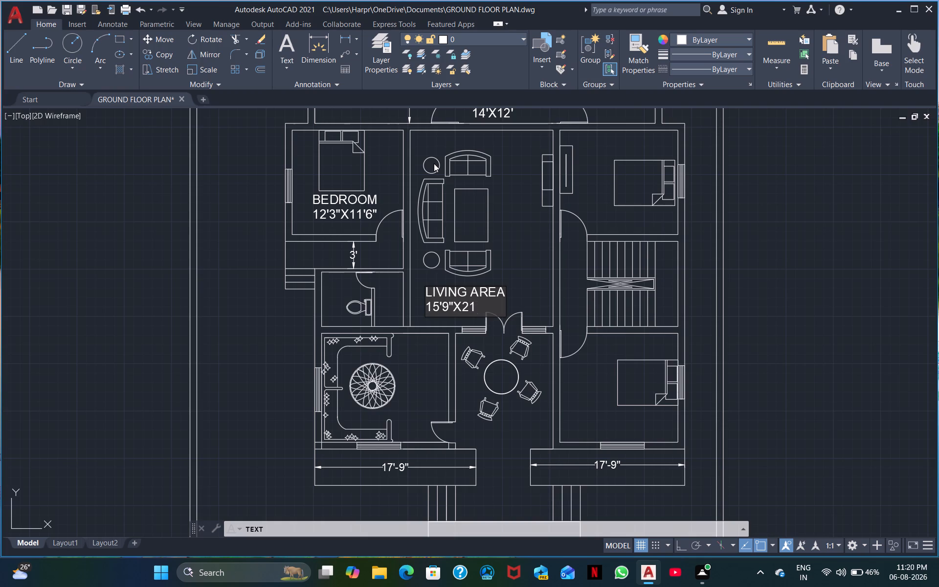
{"action": "key", "text": "apostrophe"}
{"action": "type", "text": "8\""}
{"action": "key", "text": "Return"}
{"action": "left_click", "coordinate": [520, 248]}
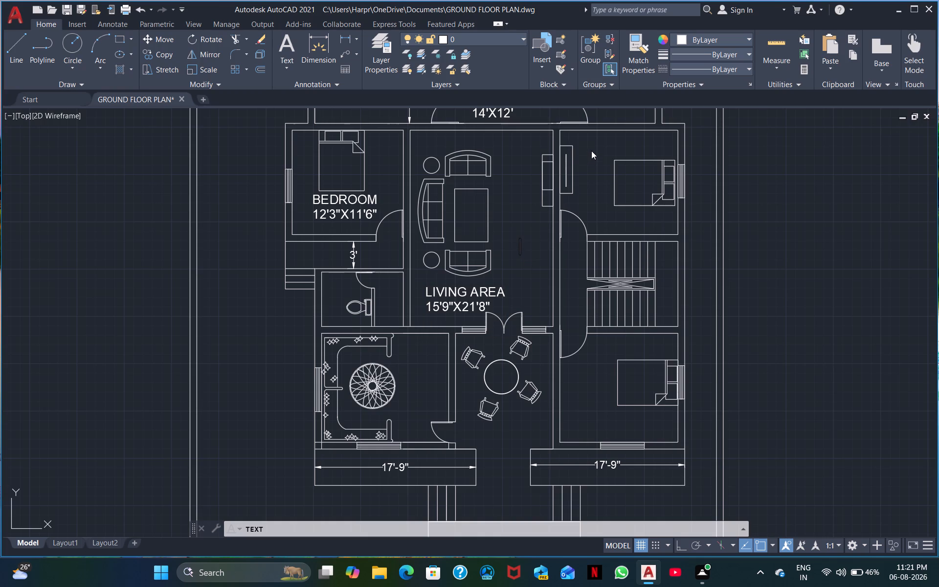
Label the room east of the living area, above its bed, with BEDROOM and 13'X11'6" on the line beneath.
{"action": "left_click", "coordinate": [578, 139]}
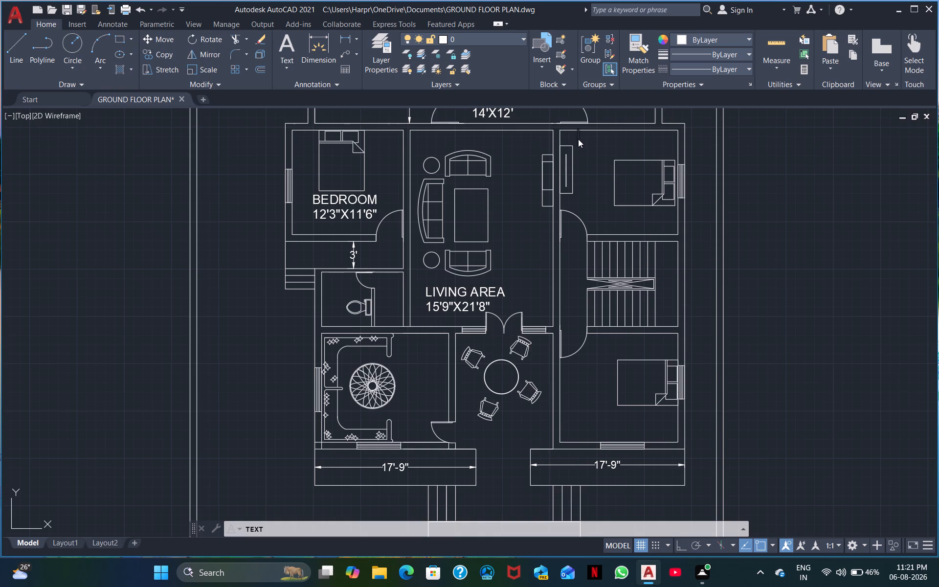
{"action": "left_click", "coordinate": [581, 147]}
{"action": "type", "text": "BEDROO"}
{"action": "key", "text": "n"}
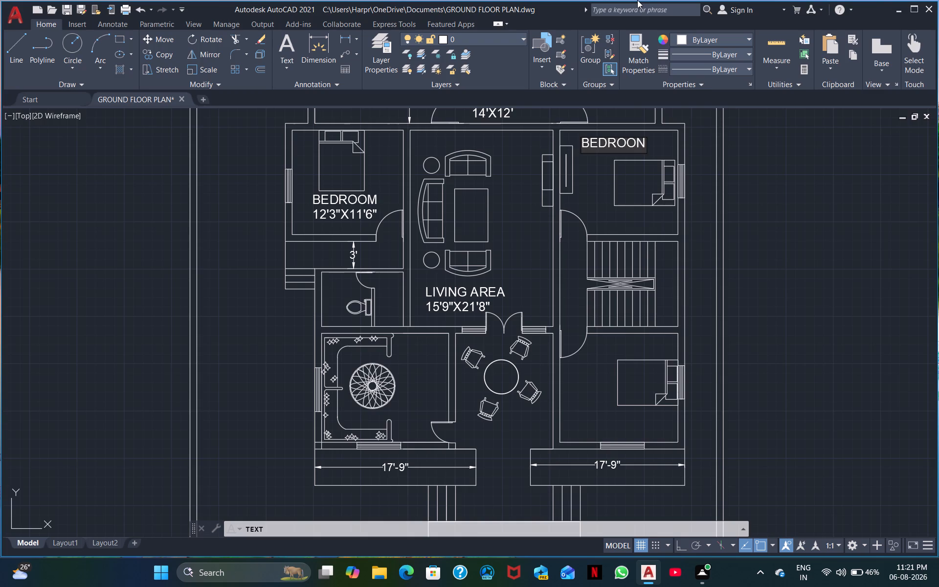
{"action": "key", "text": "BackSpace"}
{"action": "key", "text": "m"}
{"action": "key", "text": "Return"}
{"action": "type", "text": "13"}
{"action": "key", "text": "apostrophe"}
{"action": "key", "text": "x"}
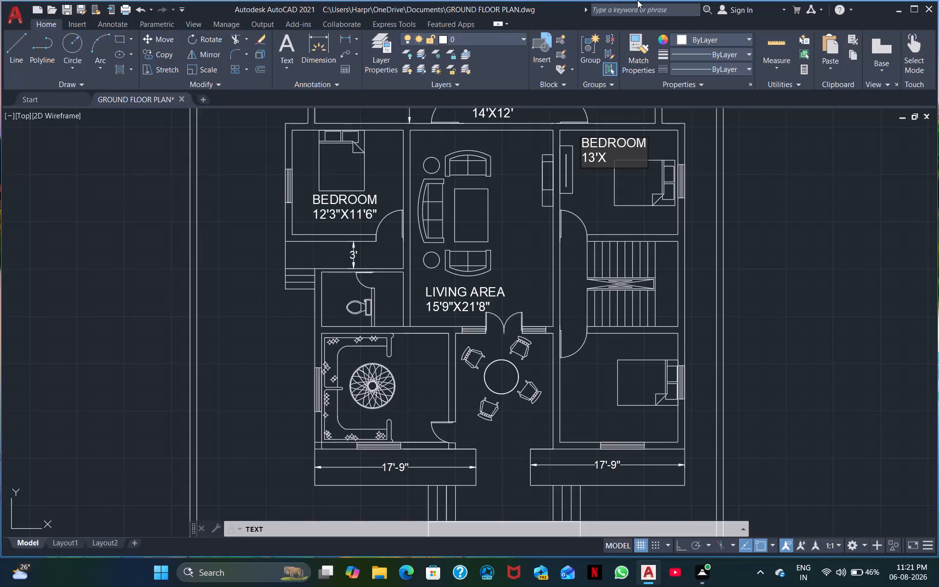
{"action": "type", "text": "11"}
{"action": "key", "text": "apostrophe"}
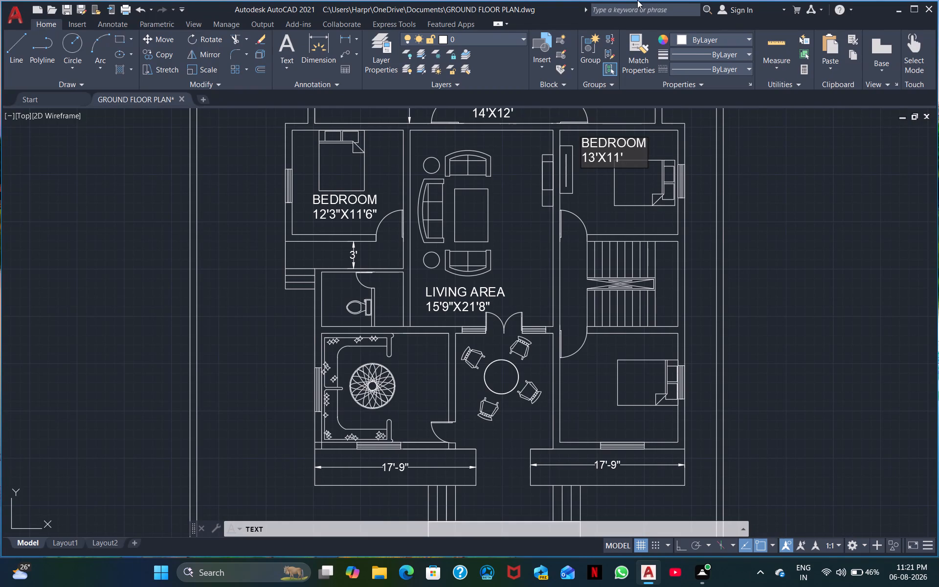
{"action": "type", "text": "6\""}
{"action": "left_click", "coordinate": [581, 191]}
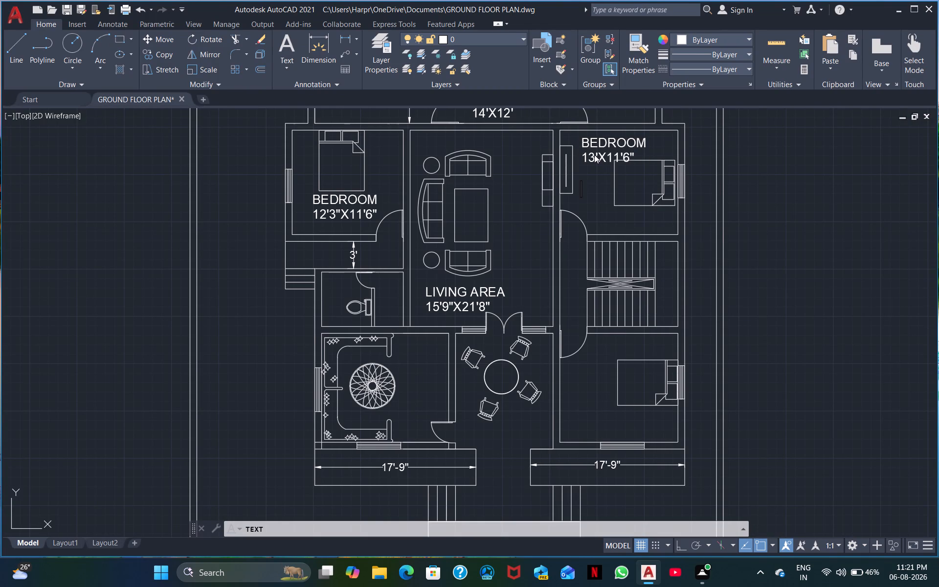
{"action": "left_click", "coordinate": [594, 155]}
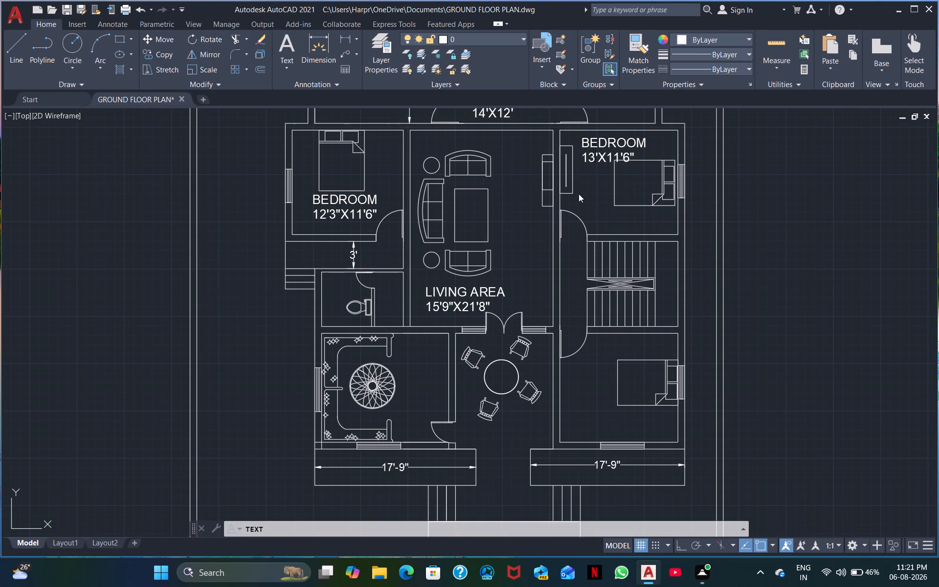
{"action": "left_click", "coordinate": [585, 193]}
Label the staircase on its west side with UP beside the northern flight and DN beside the southern flight.
{"action": "middle_click_drag", "start_coordinate": [589, 200], "coordinate": [598, 115]}
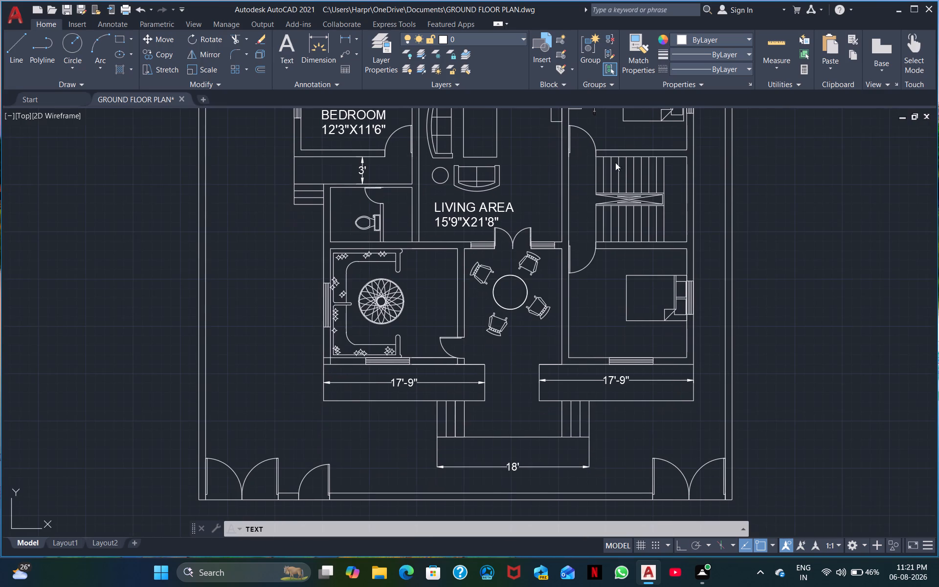
{"action": "middle_click_drag", "start_coordinate": [645, 224], "coordinate": [623, 183]}
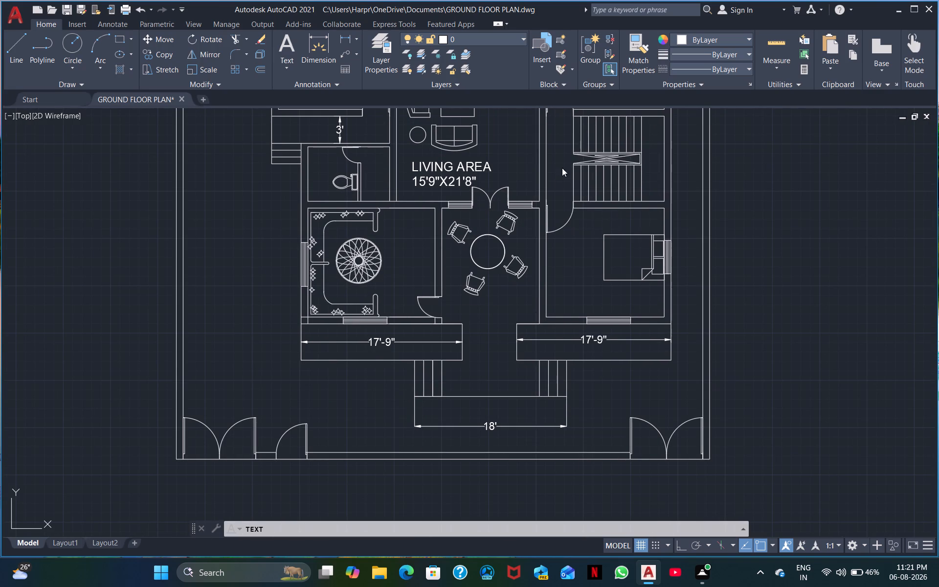
{"action": "left_click", "coordinate": [550, 130]}
{"action": "type", "text": "UP"}
{"action": "key", "text": "space"}
{"action": "left_click", "coordinate": [557, 179]}
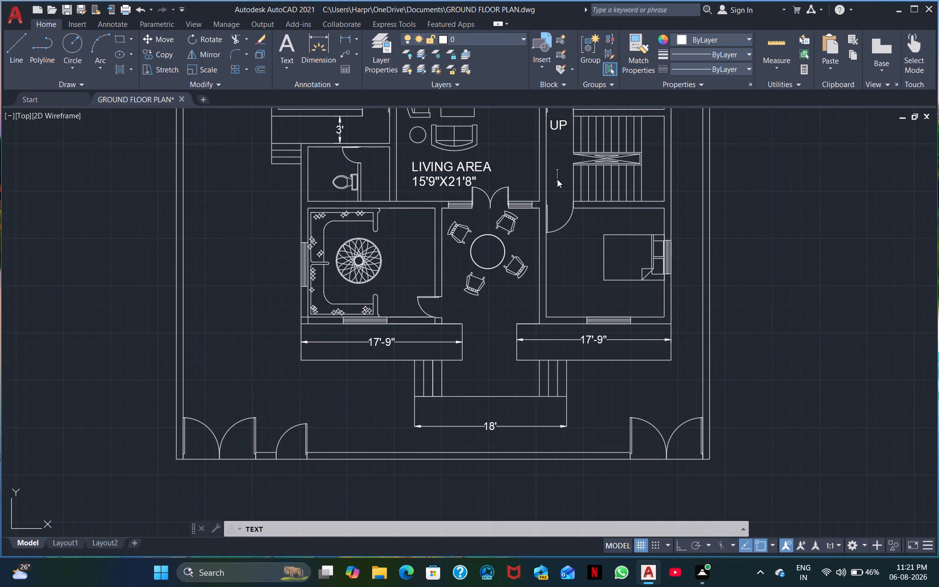
{"action": "left_click", "coordinate": [547, 184]}
{"action": "left_click", "coordinate": [551, 176]}
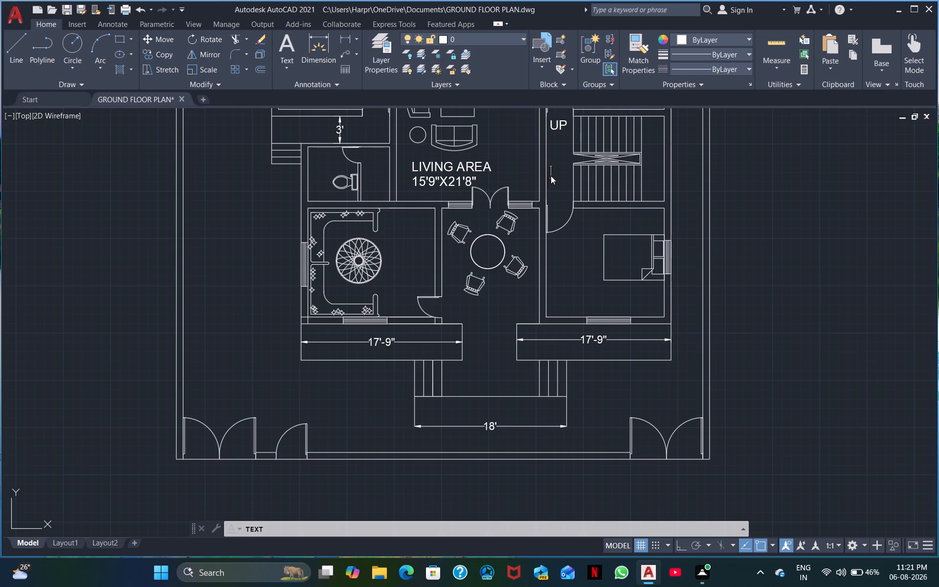
{"action": "left_click", "coordinate": [552, 181]}
{"action": "type", "text": "DN"}
{"action": "left_click", "coordinate": [564, 153]}
Add the text D3 at the door of the 13'X11'6" bedroom, just above the UP label.
{"action": "middle_click_drag", "start_coordinate": [563, 151], "coordinate": [593, 239]}
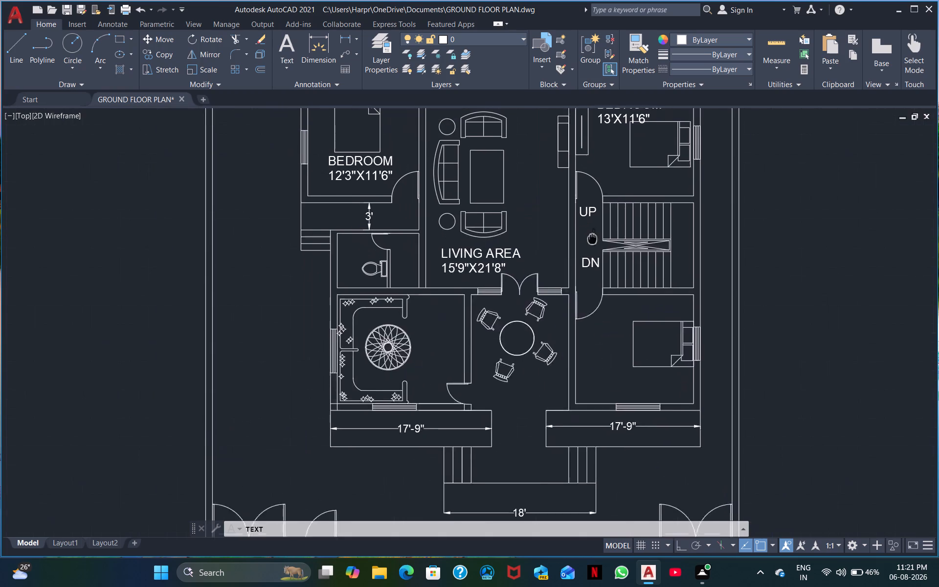
{"action": "middle_click_drag", "start_coordinate": [593, 239], "coordinate": [605, 286]}
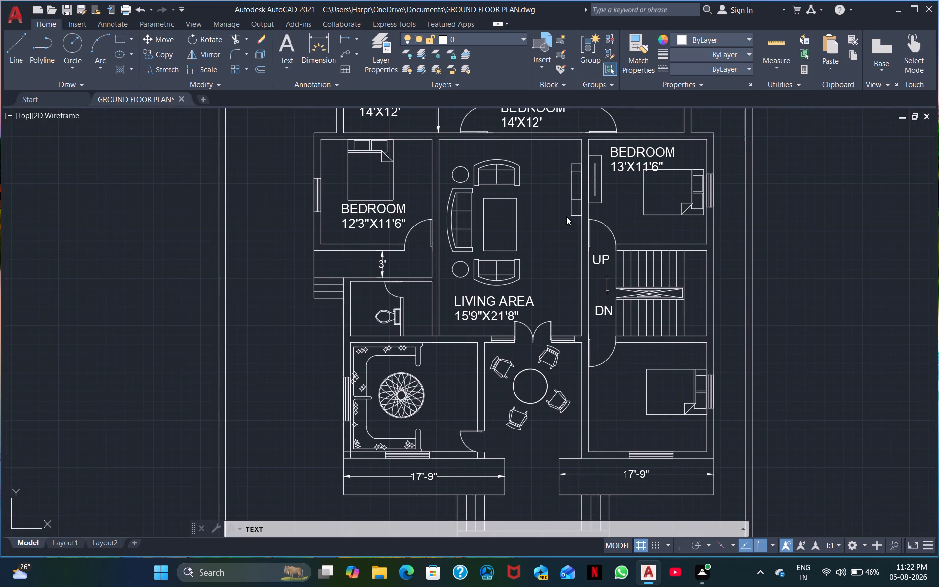
{"action": "middle_click_drag", "start_coordinate": [566, 230], "coordinate": [571, 246]}
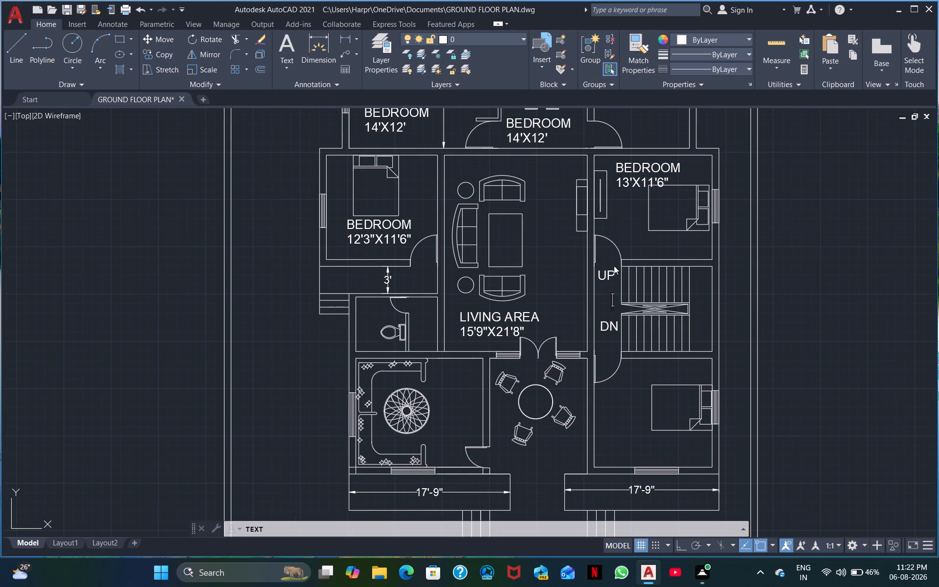
{"action": "double_click", "coordinate": [603, 254]}
{"action": "type", "text": "D3"}
Add the text D3 at the door of the 12'3"X11'6" bedroom, inside the door swing.
{"action": "left_click", "coordinate": [412, 256]}
{"action": "left_click", "coordinate": [420, 258]}
{"action": "key", "text": "d"}
{"action": "key", "text": "3"}
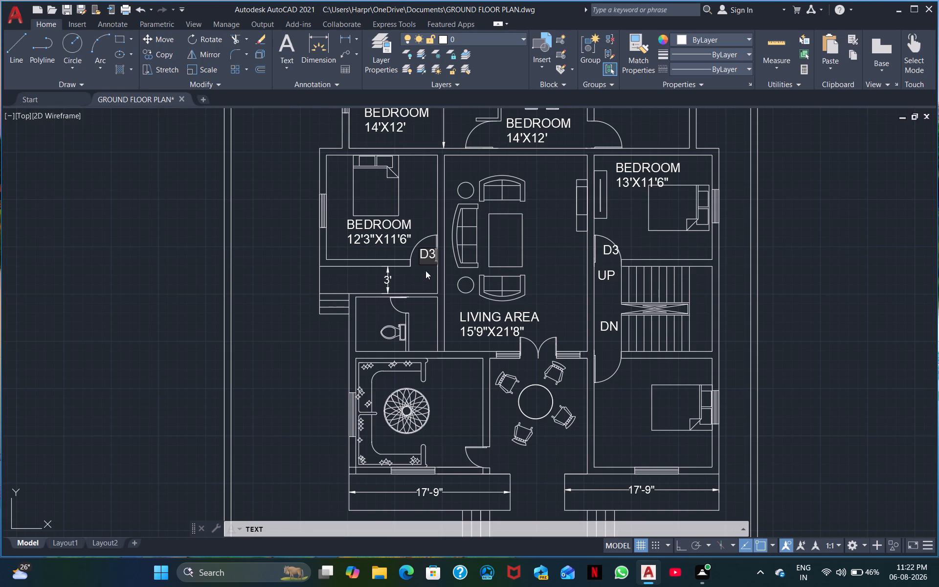
{"action": "key", "text": "Return"}
{"action": "left_click", "coordinate": [405, 174]}
Add the text D1 at the door between the western 14'X12' bedroom and the dining-table room, and at the kitchen door.
{"action": "middle_click_drag", "start_coordinate": [410, 138], "coordinate": [408, 140]}
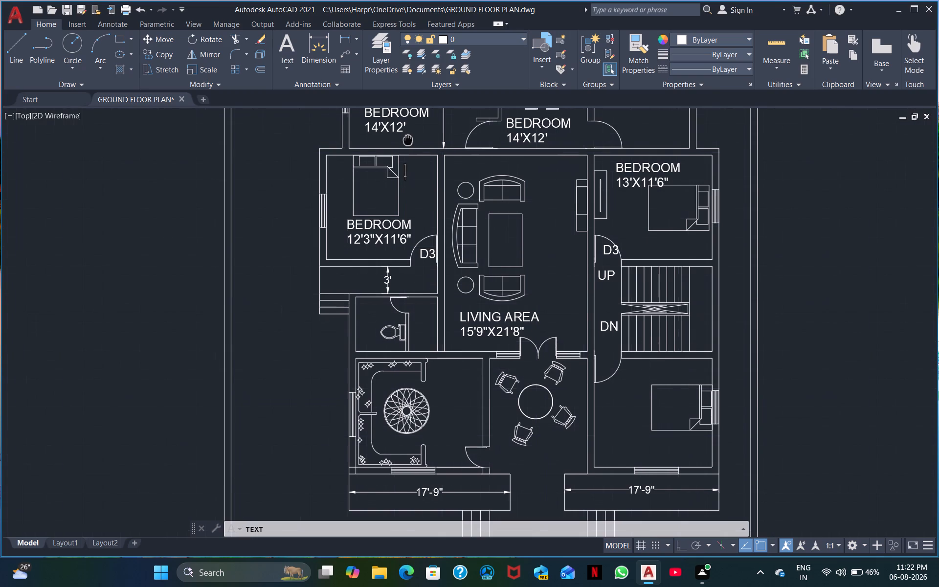
{"action": "middle_click_drag", "start_coordinate": [408, 140], "coordinate": [245, 162]}
{"action": "scroll", "coordinate": [406, 192], "scroll_direction": "down", "scroll_amount": 1}
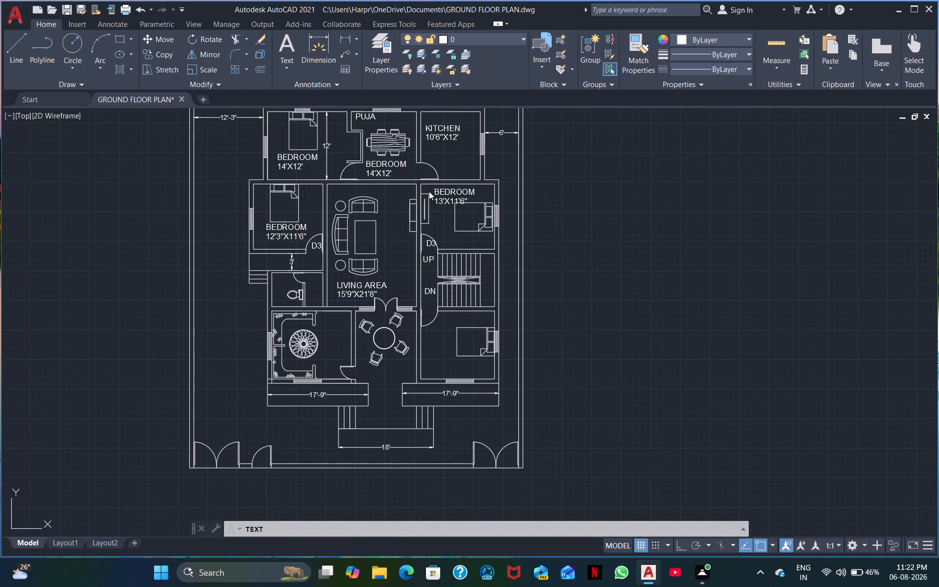
{"action": "left_click", "coordinate": [350, 168]}
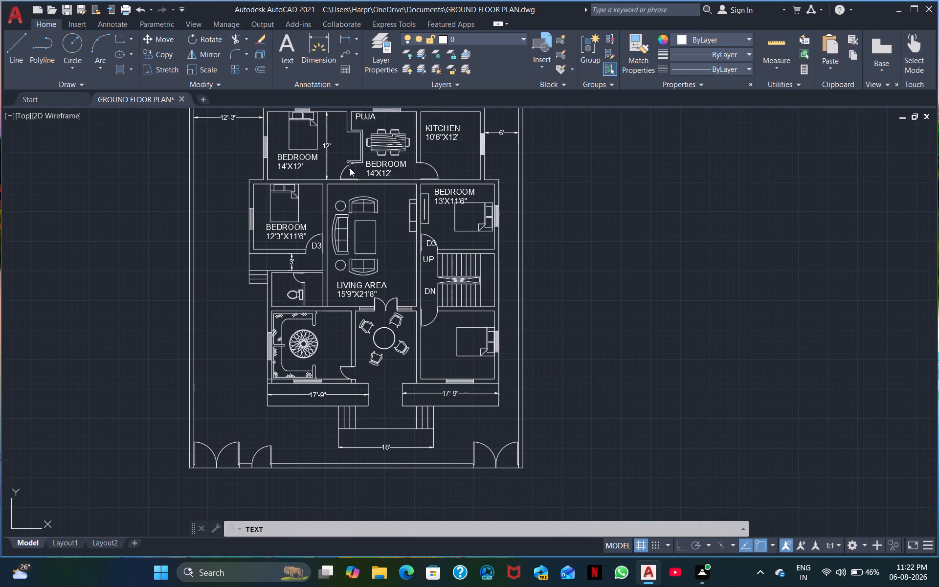
{"action": "left_click", "coordinate": [353, 170]}
{"action": "scroll", "coordinate": [348, 169], "scroll_direction": "down", "scroll_amount": 1}
{"action": "scroll", "coordinate": [350, 165], "scroll_direction": "up", "scroll_amount": 1}
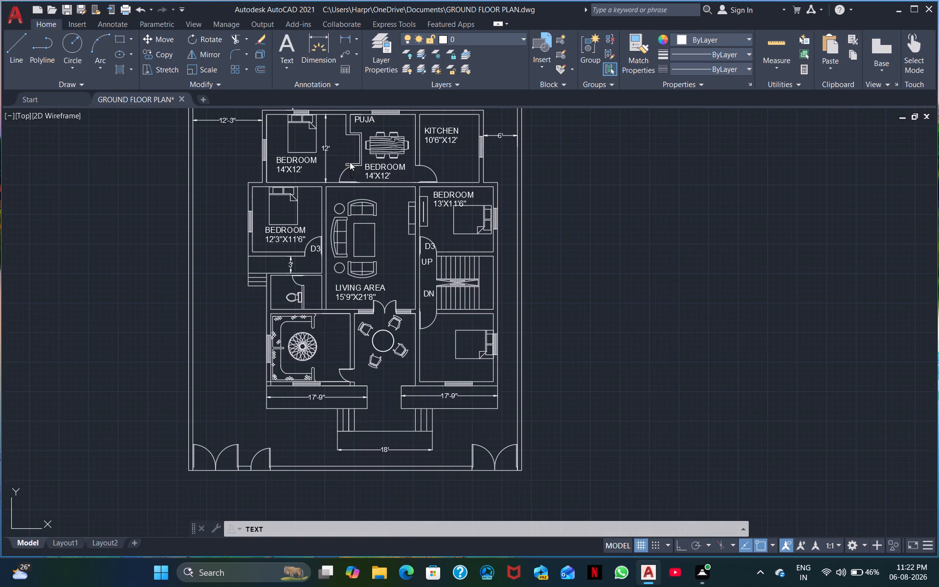
{"action": "left_click", "coordinate": [349, 177]}
{"action": "key", "text": "d"}
{"action": "key", "text": "1"}
{"action": "left_click", "coordinate": [420, 170]}
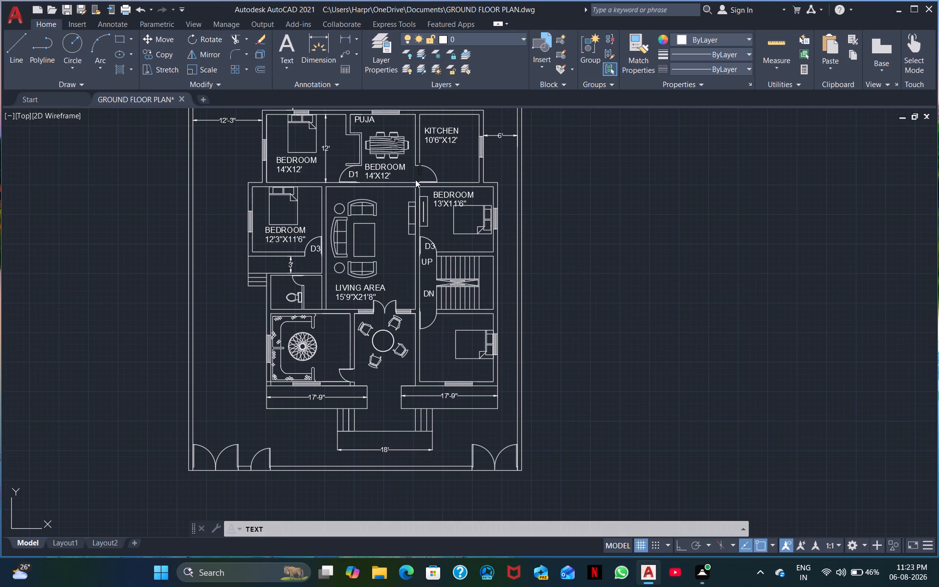
{"action": "left_click", "coordinate": [417, 174]}
{"action": "left_click_drag", "start_coordinate": [417, 174], "coordinate": [415, 179]}
{"action": "type", "text": "D1"}
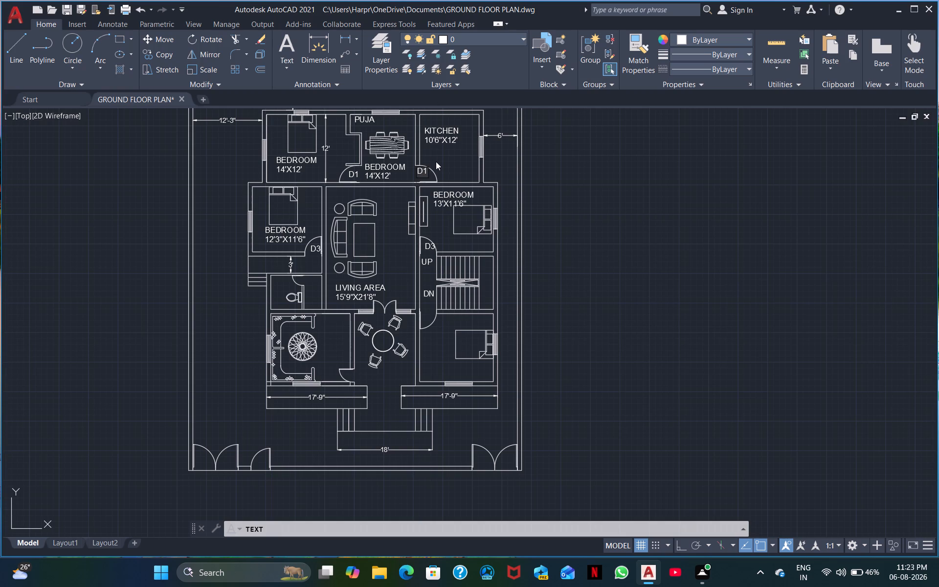
{"action": "left_click", "coordinate": [438, 158]}
Label the doors of the three northern rooms with D2, placing each text inside its door swing.
{"action": "middle_click_drag", "start_coordinate": [451, 191], "coordinate": [452, 206]}
{"action": "scroll", "coordinate": [403, 240], "scroll_direction": "down", "scroll_amount": 1}
{"action": "middle_click_drag", "start_coordinate": [358, 193], "coordinate": [377, 250]}
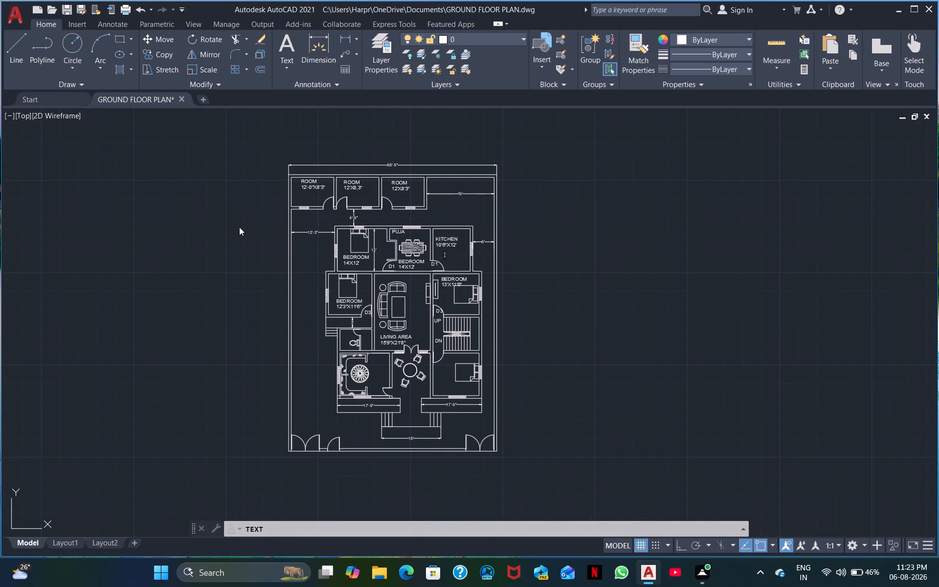
{"action": "scroll", "coordinate": [323, 210], "scroll_direction": "up", "scroll_amount": 3}
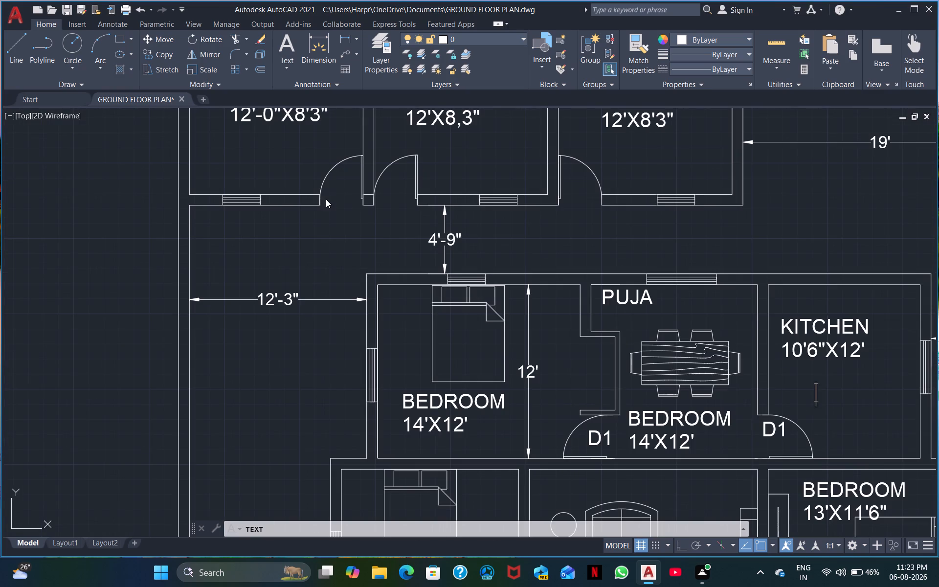
{"action": "left_click", "coordinate": [328, 196]}
{"action": "type", "text": "D2"}
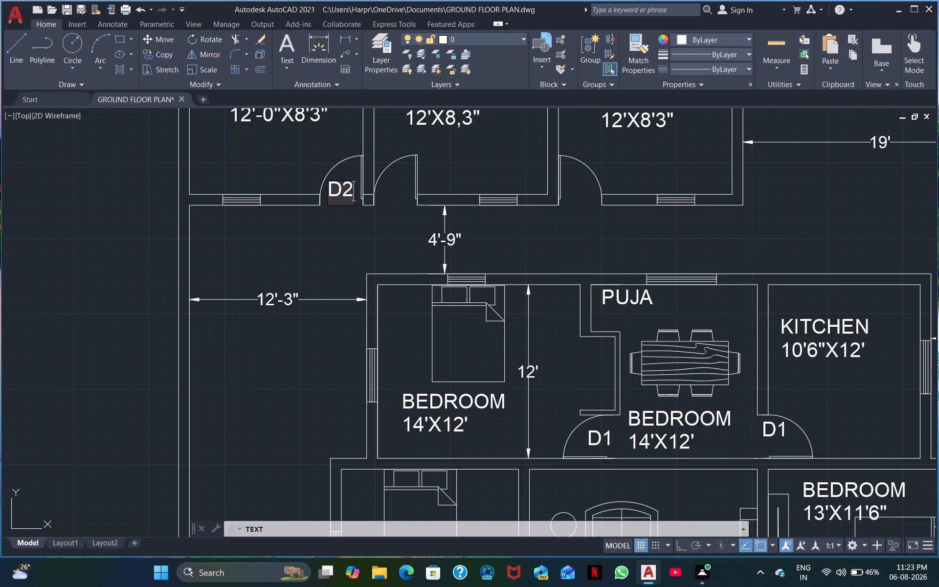
{"action": "left_click", "coordinate": [384, 196]}
{"action": "type", "text": "DE"}
{"action": "key", "text": "BackSpace"}
{"action": "key", "text": "2"}
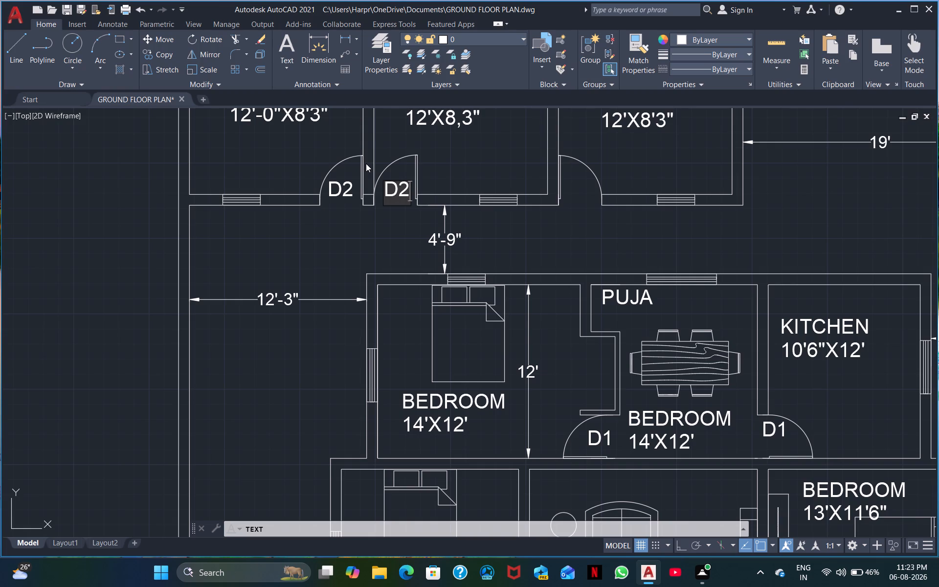
{"action": "left_click", "coordinate": [572, 191]}
{"action": "key", "text": "d"}
{"action": "key", "text": "2"}
Label the south windows of the three northern rooms with W3, placing each text just below its window.
{"action": "left_click", "coordinate": [226, 210]}
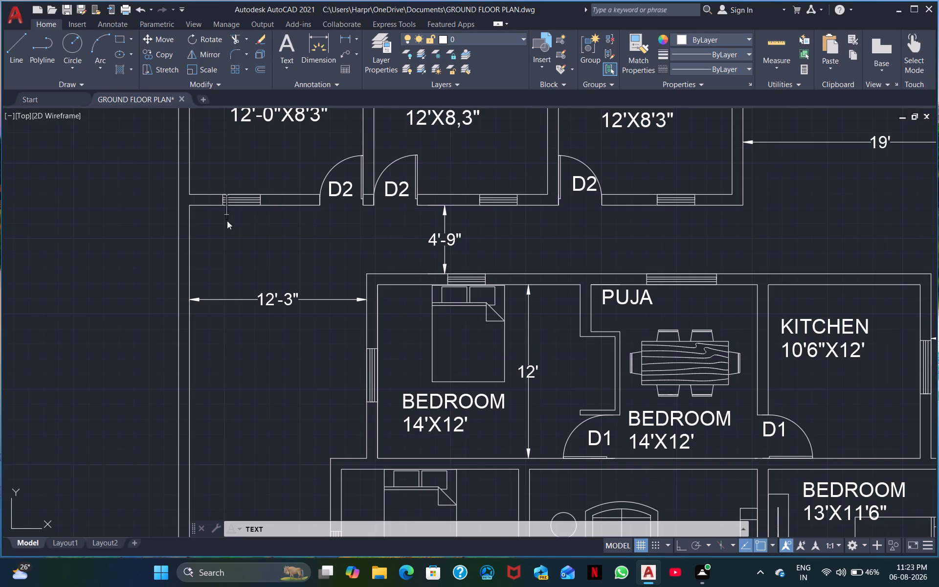
{"action": "left_click", "coordinate": [227, 221]}
{"action": "key", "text": "w"}
{"action": "key", "text": "3"}
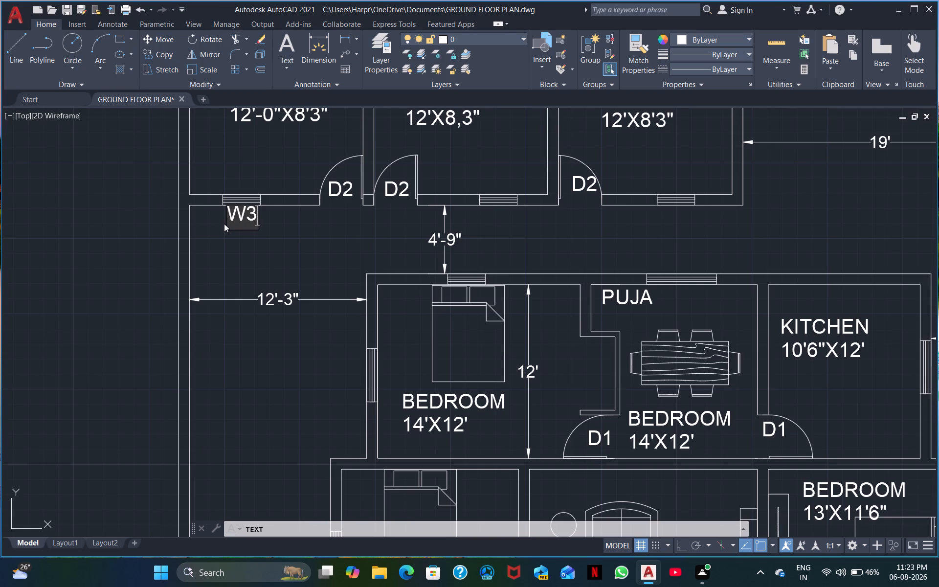
{"action": "left_click", "coordinate": [486, 218]}
{"action": "type", "text": "W3"}
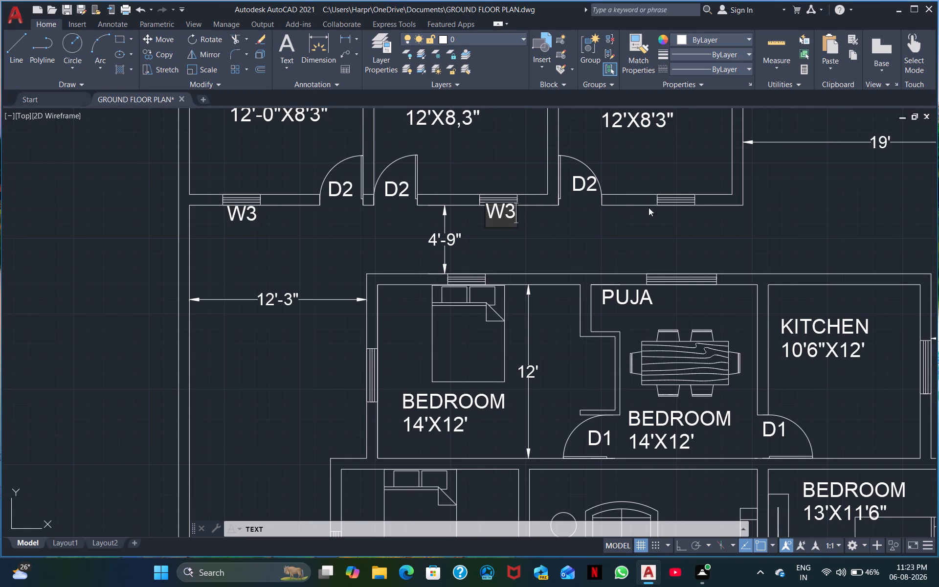
{"action": "left_click", "coordinate": [672, 207]}
{"action": "left_click", "coordinate": [667, 213]}
{"action": "left_click", "coordinate": [665, 218]}
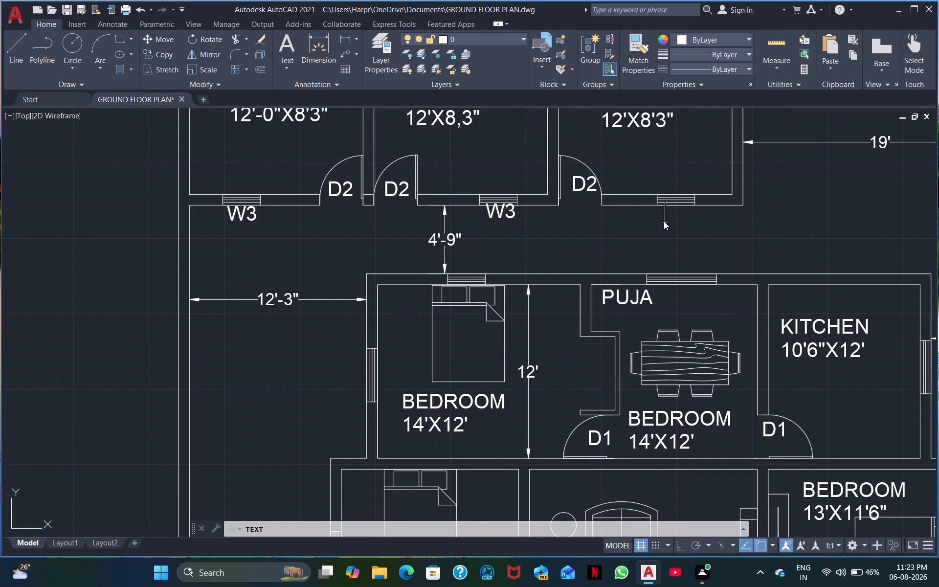
{"action": "left_click", "coordinate": [664, 221]}
{"action": "type", "text": "W3"}
{"action": "left_click", "coordinate": [750, 205]}
Add the text W3 just above the north window of the western 14'X12' bedroom.
{"action": "middle_click_drag", "start_coordinate": [774, 197], "coordinate": [454, 219]}
{"action": "scroll", "coordinate": [455, 219], "scroll_direction": "down", "scroll_amount": 1}
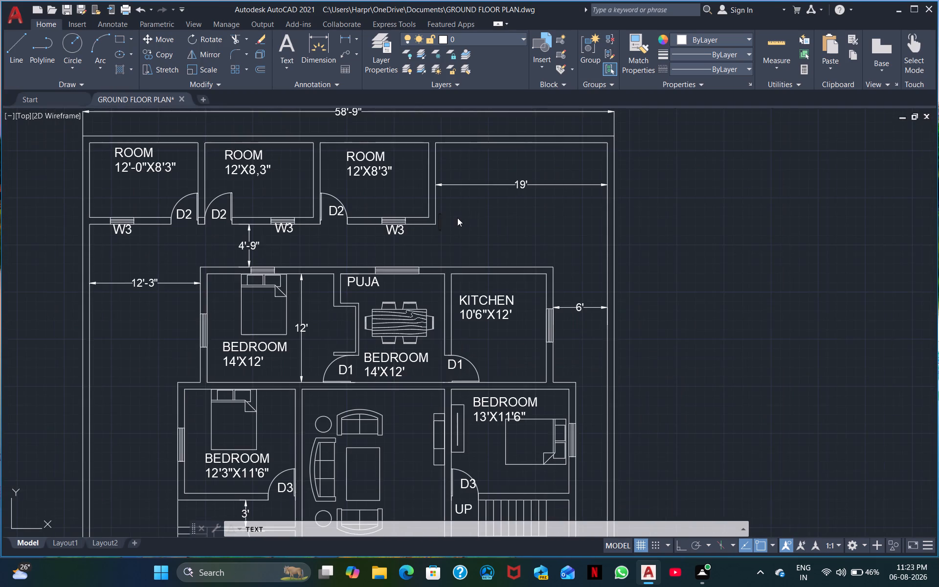
{"action": "middle_click_drag", "start_coordinate": [465, 219], "coordinate": [467, 194]}
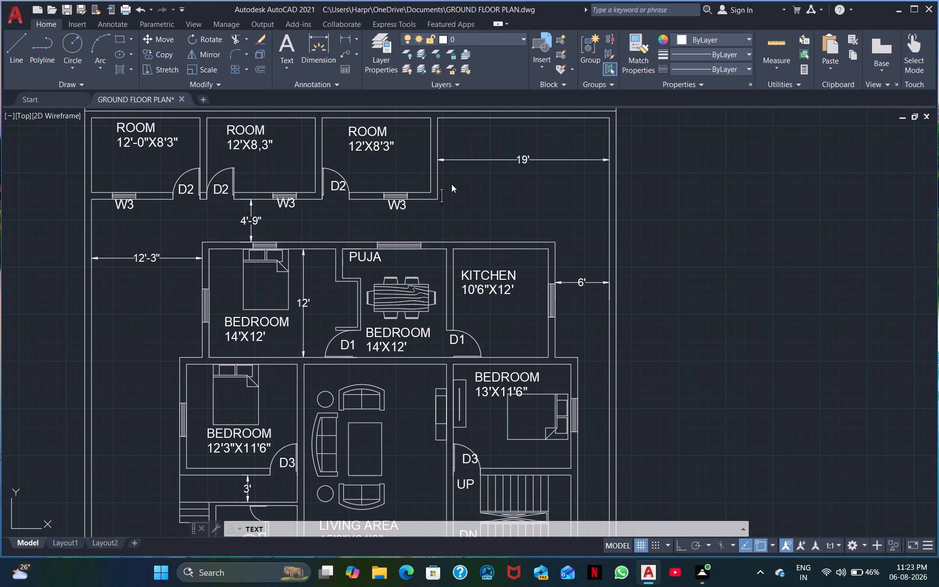
{"action": "middle_click_drag", "start_coordinate": [501, 191], "coordinate": [412, 199]}
{"action": "middle_click_drag", "start_coordinate": [408, 187], "coordinate": [374, 203]}
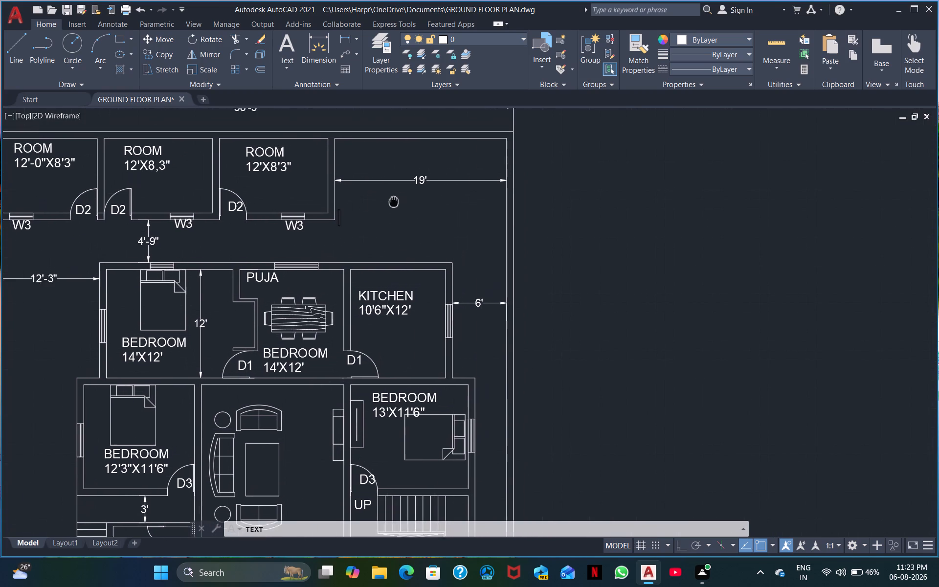
{"action": "middle_click_drag", "start_coordinate": [374, 203], "coordinate": [348, 201]}
{"action": "middle_click_drag", "start_coordinate": [352, 181], "coordinate": [353, 160]}
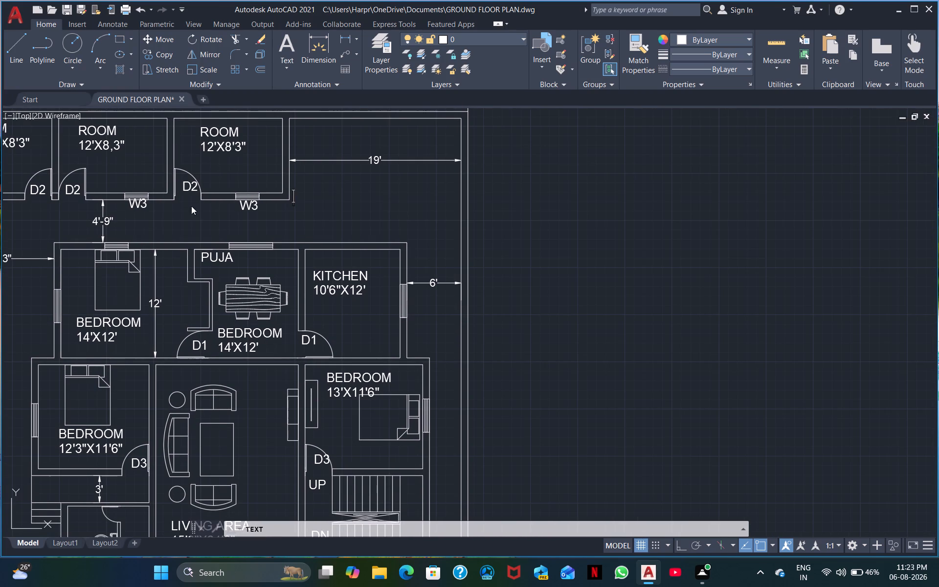
{"action": "middle_click_drag", "start_coordinate": [170, 207], "coordinate": [293, 212]}
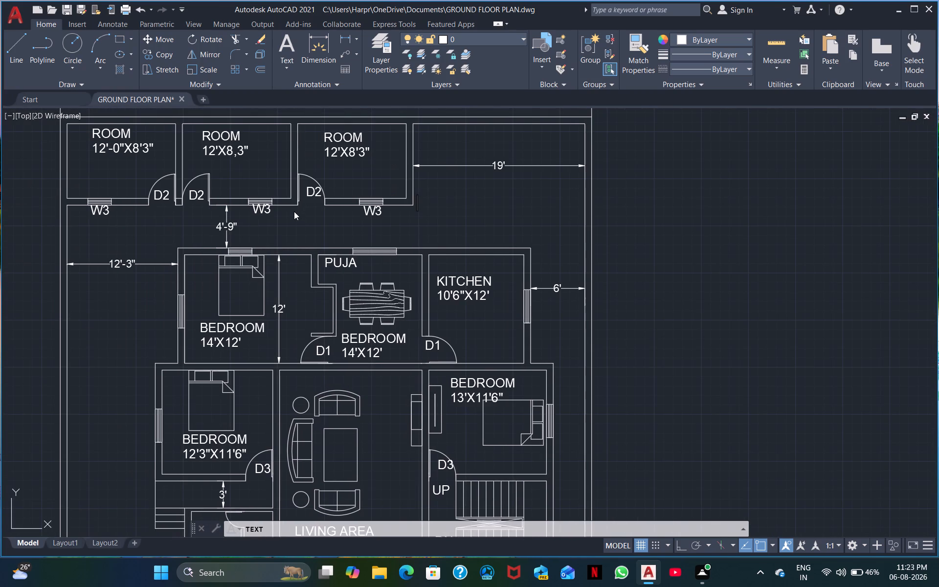
{"action": "scroll", "coordinate": [293, 214], "scroll_direction": "up", "scroll_amount": 1}
{"action": "middle_click_drag", "start_coordinate": [293, 216], "coordinate": [386, 241]}
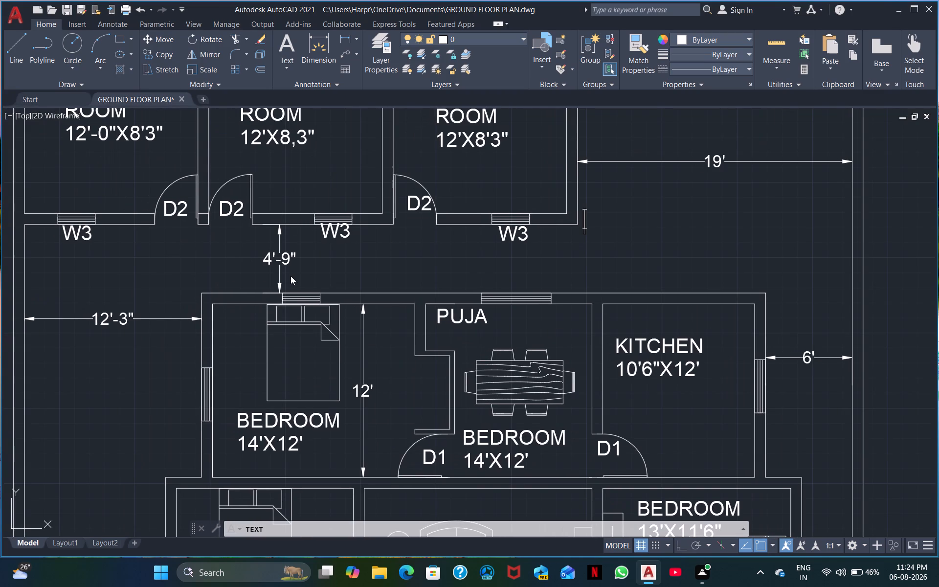
{"action": "left_click", "coordinate": [292, 277]}
{"action": "left_click", "coordinate": [291, 285]}
{"action": "key", "text": "w"}
{"action": "key", "text": "3"}
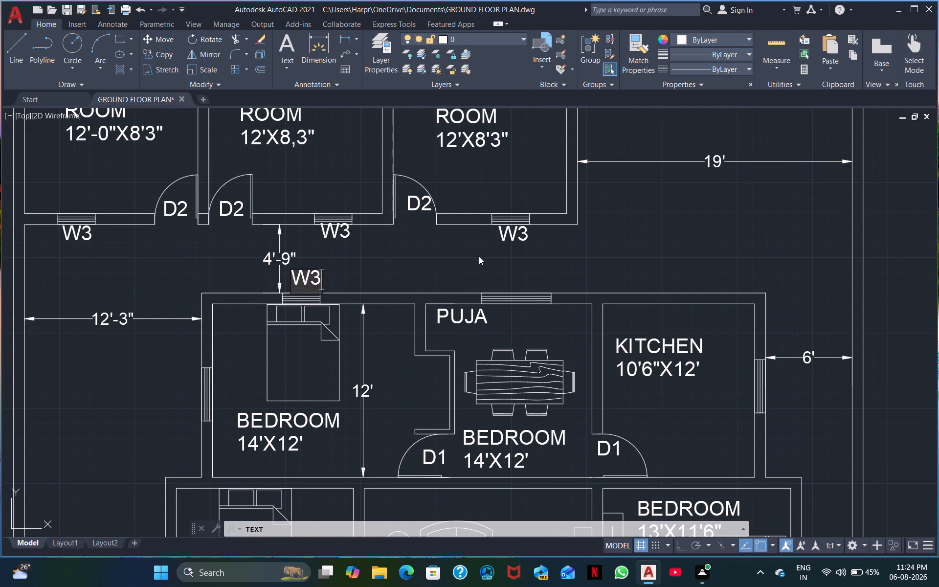
Add the text W1 just above the north window of the dining-table room beside the PUJA label.
{"action": "left_click", "coordinate": [486, 271]}
{"action": "left_click", "coordinate": [491, 280]}
{"action": "type", "text": "W1"}
Label the east windows of the kitchen and the 13'X11'6" bedroom with W2, placing each text just outside the wall.
{"action": "middle_click_drag", "start_coordinate": [635, 276], "coordinate": [567, 221]}
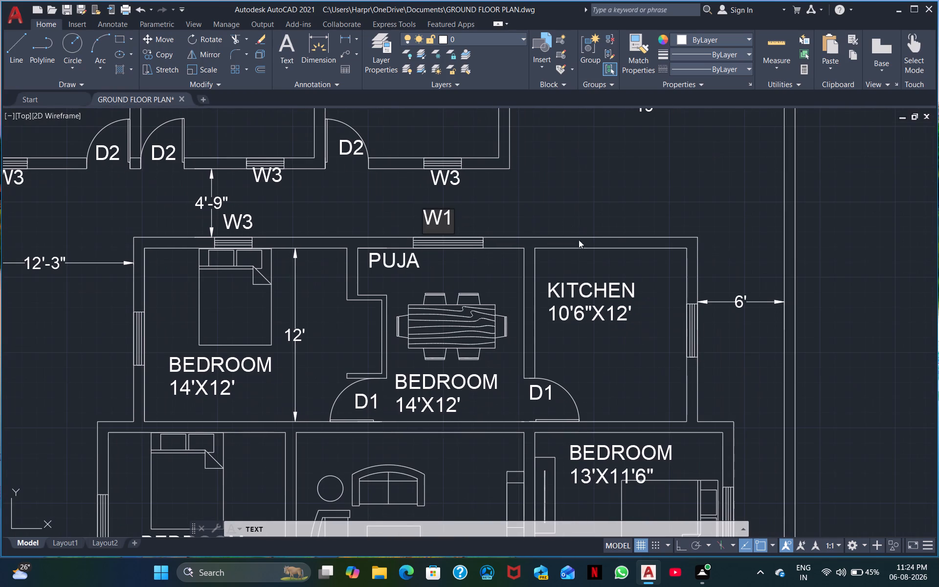
{"action": "left_click", "coordinate": [715, 344]}
{"action": "left_click", "coordinate": [698, 339]}
{"action": "type", "text": "W2"}
{"action": "left_click", "coordinate": [738, 353]}
{"action": "middle_click_drag", "start_coordinate": [740, 350], "coordinate": [712, 194]}
{"action": "middle_click_drag", "start_coordinate": [714, 259], "coordinate": [732, 192]}
{"action": "double_click", "coordinate": [733, 293]}
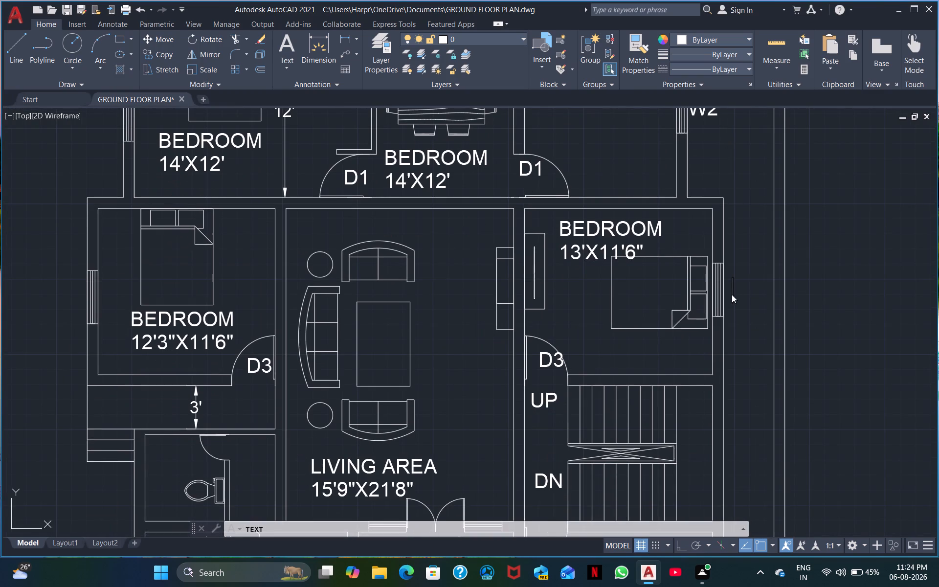
{"action": "double_click", "coordinate": [728, 295]}
{"action": "middle_click_drag", "start_coordinate": [726, 284], "coordinate": [721, 278]}
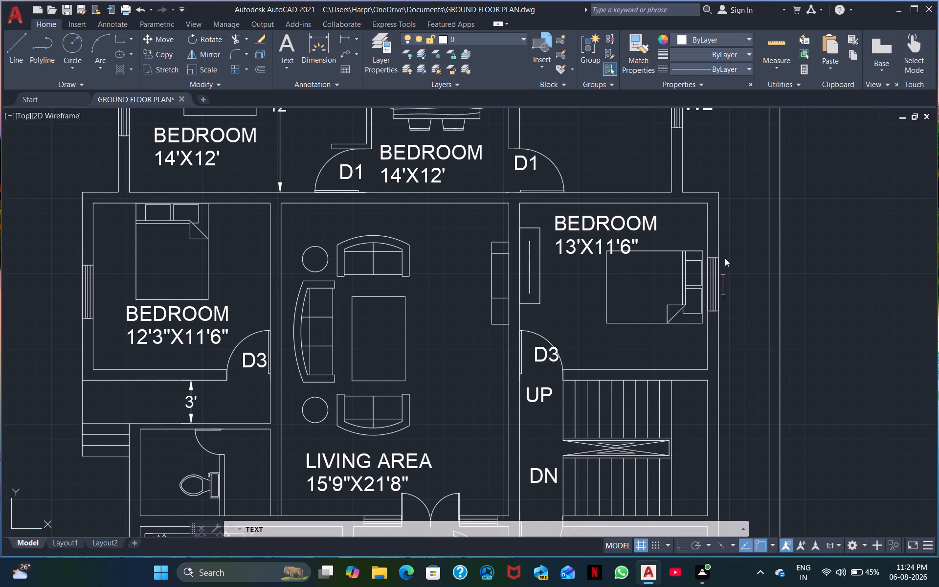
{"action": "type", "text": "W2"}
Add the text W2 just outside the west window of the 12'3"X11'6" bedroom.
{"action": "scroll", "coordinate": [435, 313], "scroll_direction": "down", "scroll_amount": 1}
{"action": "middle_click_drag", "start_coordinate": [435, 312], "coordinate": [561, 276]}
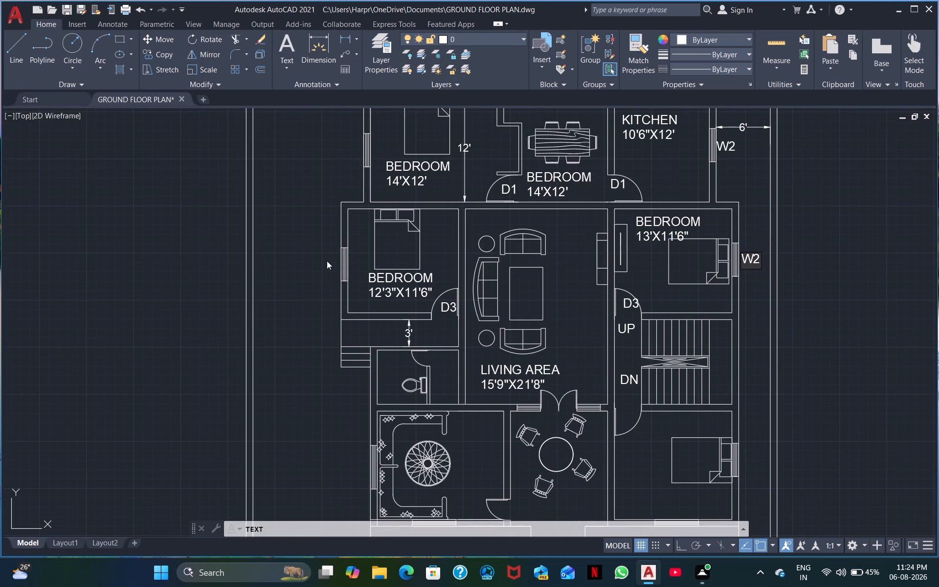
{"action": "left_click", "coordinate": [322, 263]}
{"action": "key", "text": "w"}
{"action": "key", "text": "2"}
Add the text D6 at the door of the toilet room below the 3' passage.
{"action": "middle_click_drag", "start_coordinate": [401, 290], "coordinate": [404, 198]}
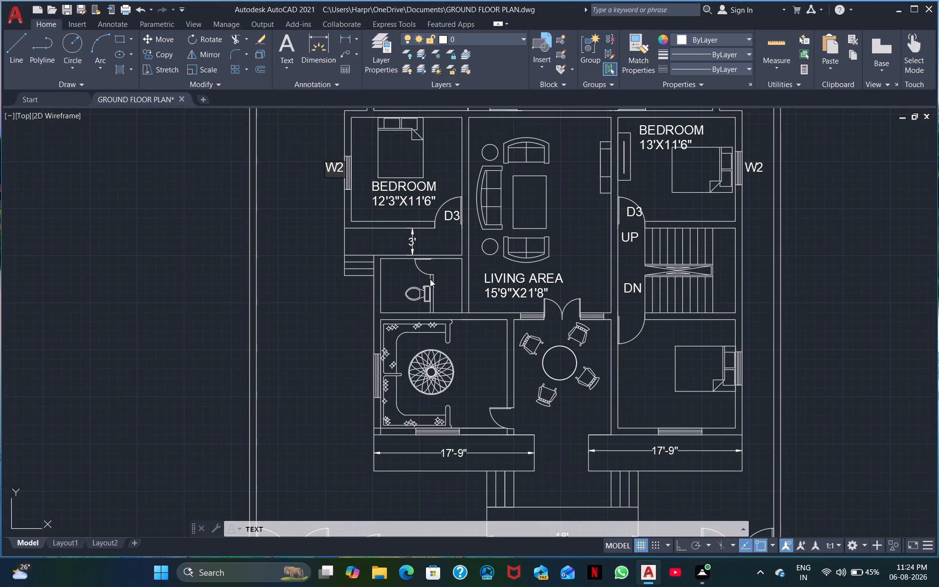
{"action": "left_click", "coordinate": [423, 263]}
{"action": "double_click", "coordinate": [424, 267]}
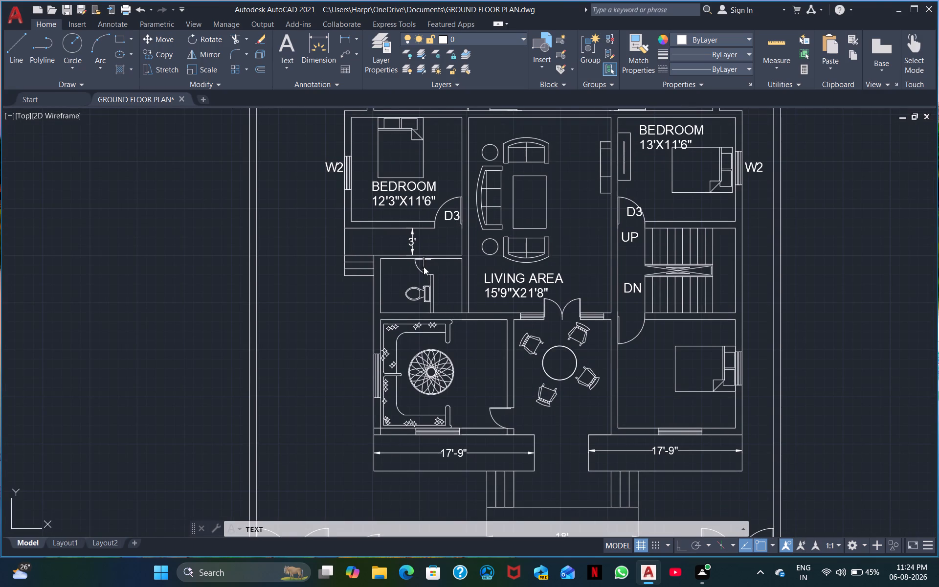
{"action": "double_click", "coordinate": [425, 268]}
{"action": "left_click", "coordinate": [425, 268]}
{"action": "triple_click", "coordinate": [425, 272]}
{"action": "key", "text": "d"}
{"action": "key", "text": "6"}
Add the text D4 at the door between the southwest sofa room and the round-table area.
{"action": "left_click", "coordinate": [462, 348]}
{"action": "middle_click_drag", "start_coordinate": [466, 342], "coordinate": [441, 260]}
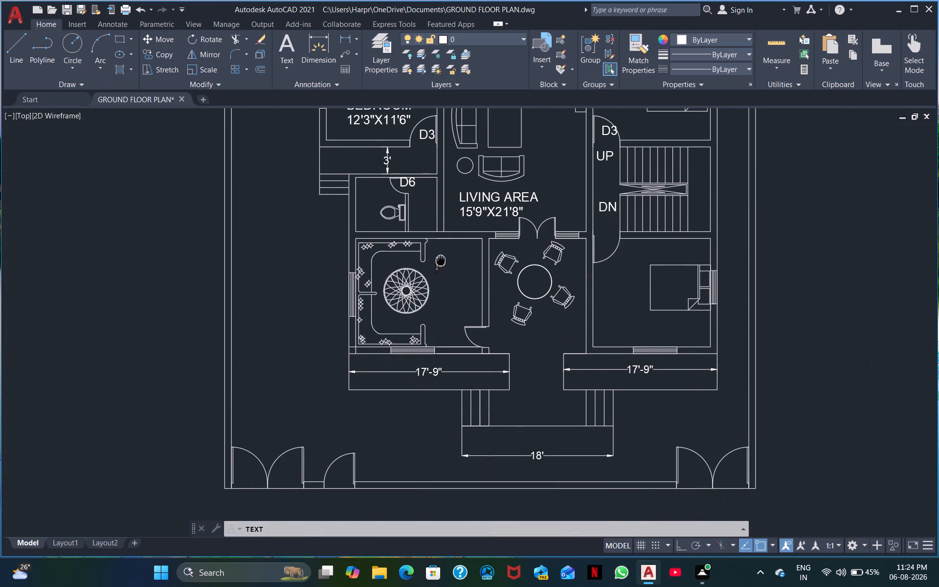
{"action": "middle_click_drag", "start_coordinate": [441, 260], "coordinate": [441, 260]}
{"action": "scroll", "coordinate": [447, 326], "scroll_direction": "down", "scroll_amount": 1}
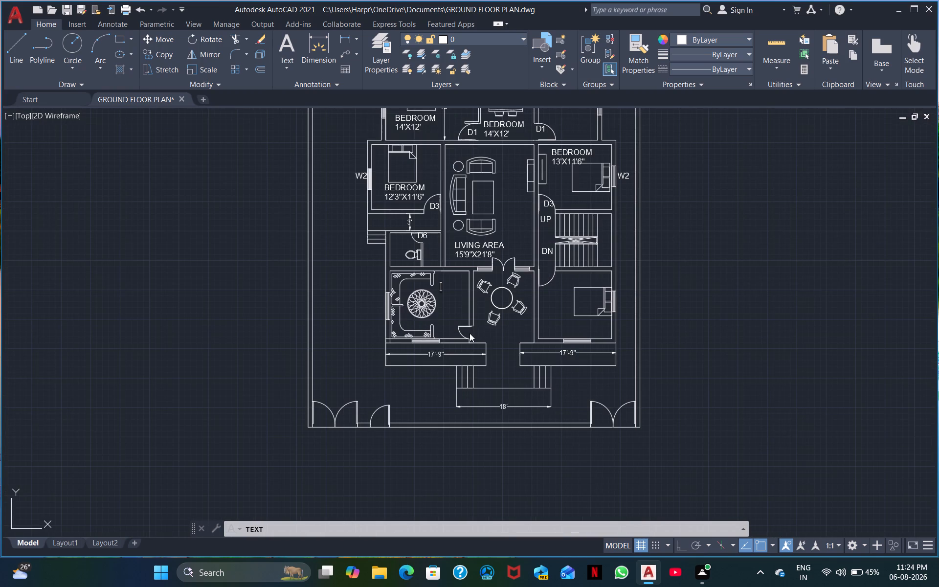
{"action": "double_click", "coordinate": [469, 333]}
{"action": "key", "text": "d"}
{"action": "middle_click_drag", "start_coordinate": [474, 316], "coordinate": [438, 322]}
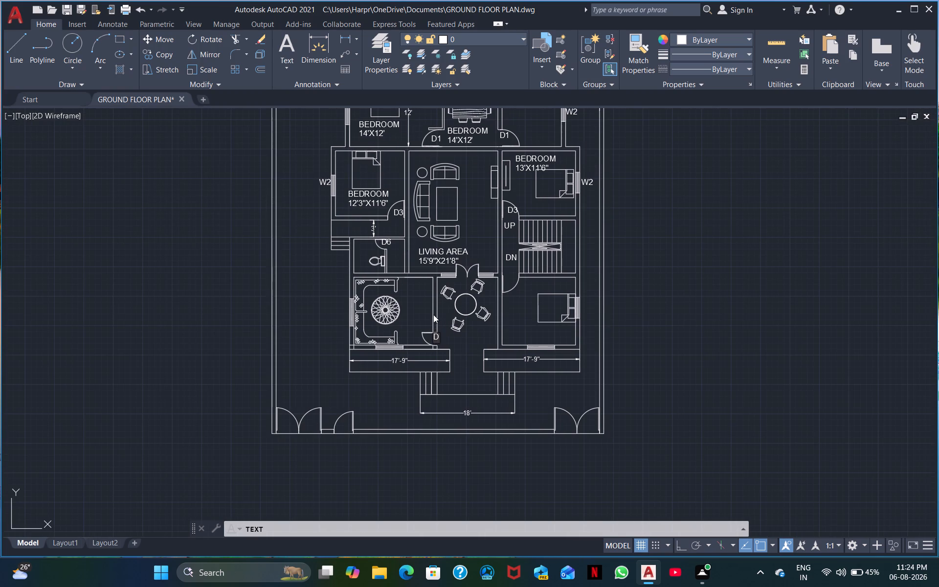
{"action": "scroll", "coordinate": [433, 313], "scroll_direction": "up", "scroll_amount": 1}
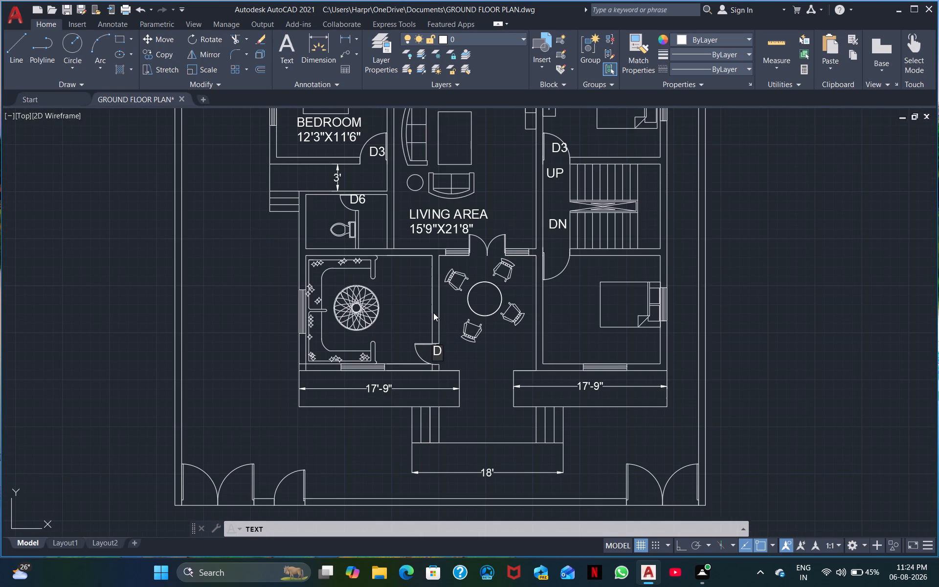
{"action": "key", "text": "4"}
Add the text D3 at the door of the southeast bedroom, just below the DN stair label.
{"action": "left_click", "coordinate": [557, 262]}
{"action": "left_click", "coordinate": [548, 257]}
{"action": "type", "text": "D3"}
Add the two-line text label BEDROOM, 13'X12' below the bed in the southeast bedroom.
{"action": "middle_click_drag", "start_coordinate": [563, 296], "coordinate": [539, 226]}
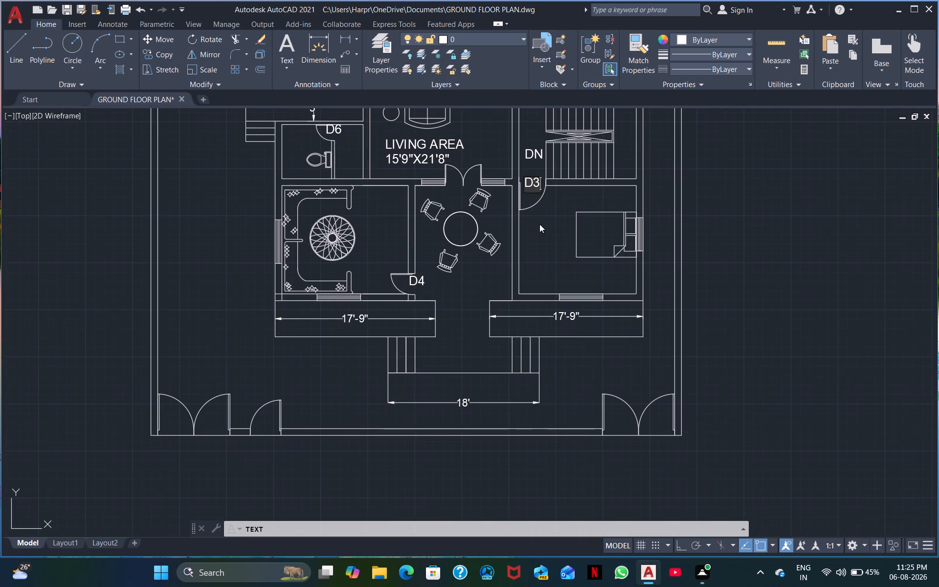
{"action": "left_click", "coordinate": [530, 247]}
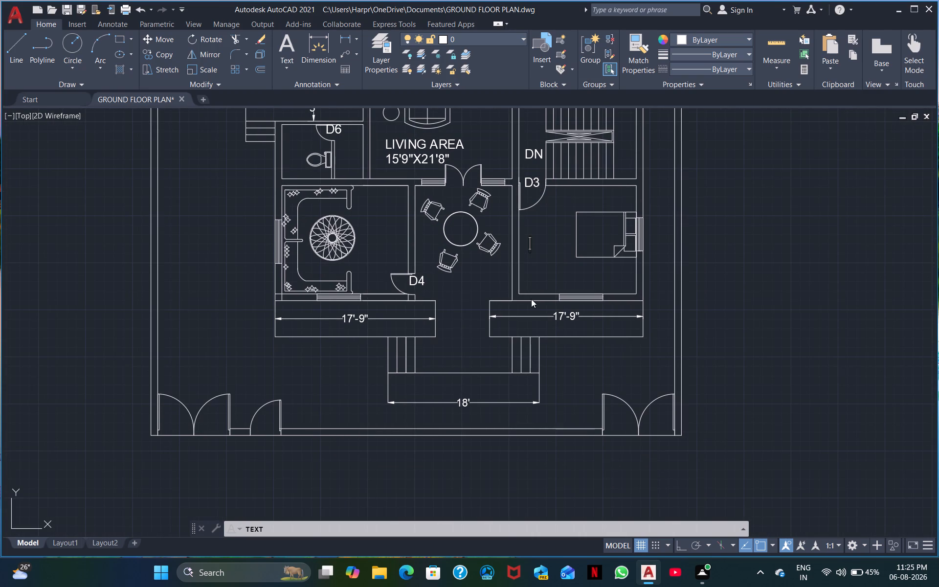
{"action": "left_click", "coordinate": [523, 261]}
{"action": "left_click_drag", "start_coordinate": [526, 263], "coordinate": [528, 271]}
{"action": "left_click", "coordinate": [528, 272]}
{"action": "type", "text": "BED"}
{"action": "type", "text": "ROOM"}
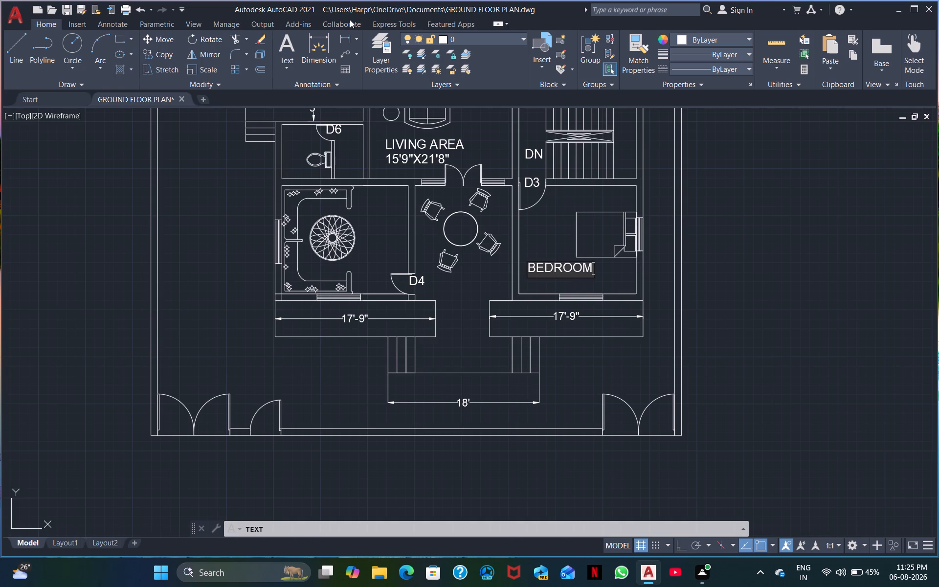
{"action": "key", "text": "Return"}
{"action": "type", "text": "13"}
{"action": "key", "text": "apostrophe"}
{"action": "key", "text": "x"}
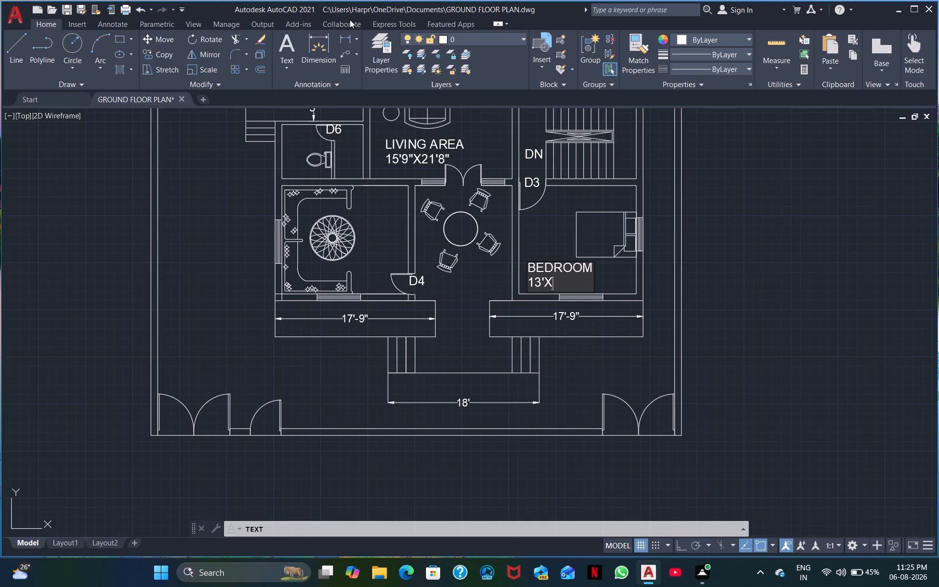
{"action": "type", "text": "12'"}
{"action": "double_click", "coordinate": [521, 230]}
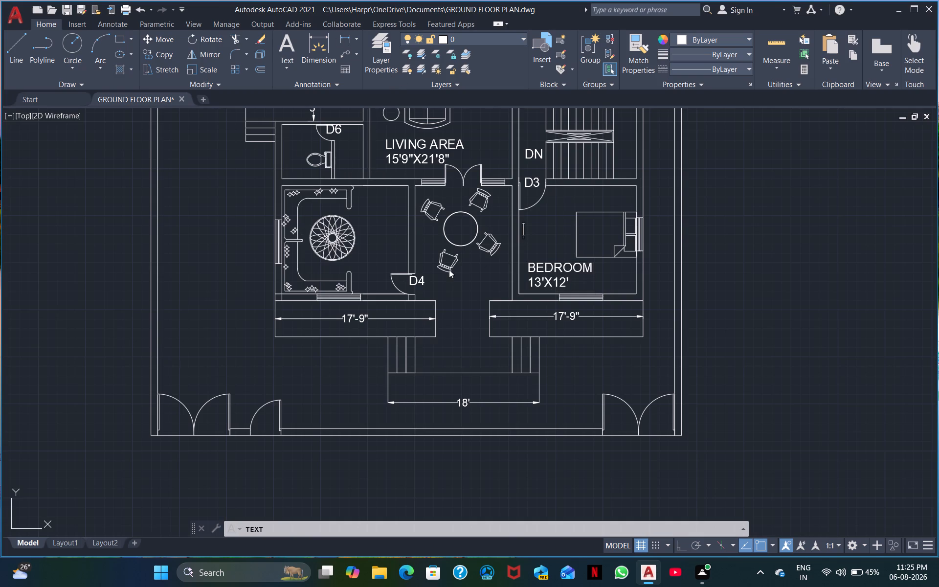
Add the two-line text label LOBBY, 11'6"X12' below the round table and chairs, beside the D4 label.
{"action": "double_click", "coordinate": [453, 278]}
{"action": "double_click", "coordinate": [436, 285]}
{"action": "type", "text": "LOBBY"}
{"action": "key", "text": "space"}
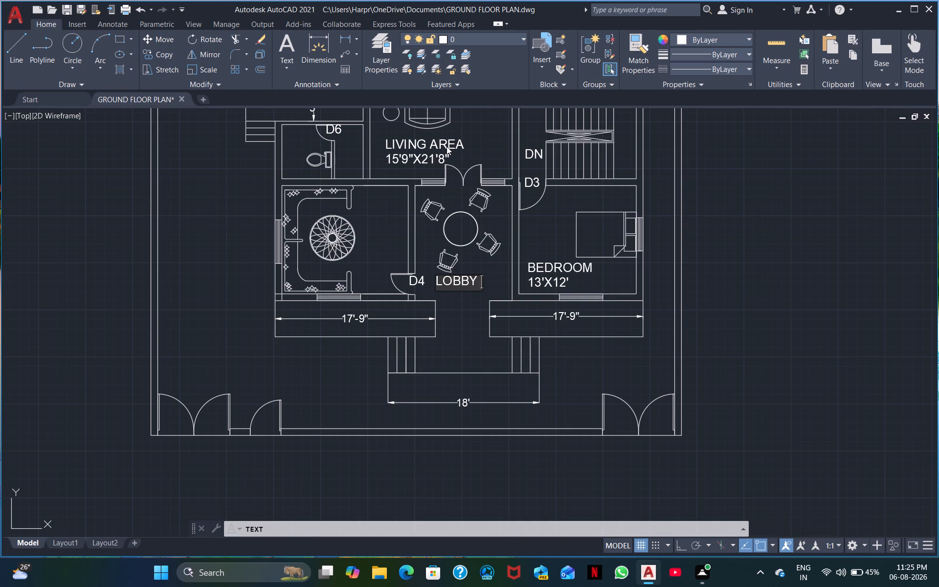
{"action": "key", "text": "Return"}
{"action": "type", "text": "11"}
{"action": "key", "text": "comma"}
{"action": "key", "text": "BackSpace"}
{"action": "key", "text": "apostrophe"}
{"action": "key", "text": "x"}
{"action": "key", "text": "BackSpace"}
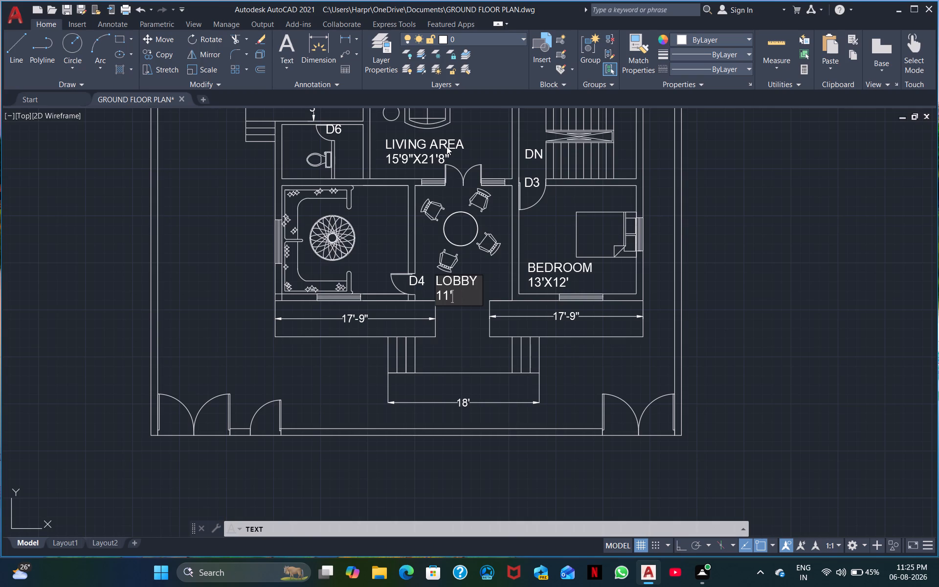
{"action": "type", "text": "6\""}
{"action": "key", "text": "x"}
{"action": "key", "text": "1"}
{"action": "key", "text": "2"}
{"action": "key", "text": "apostrophe"}
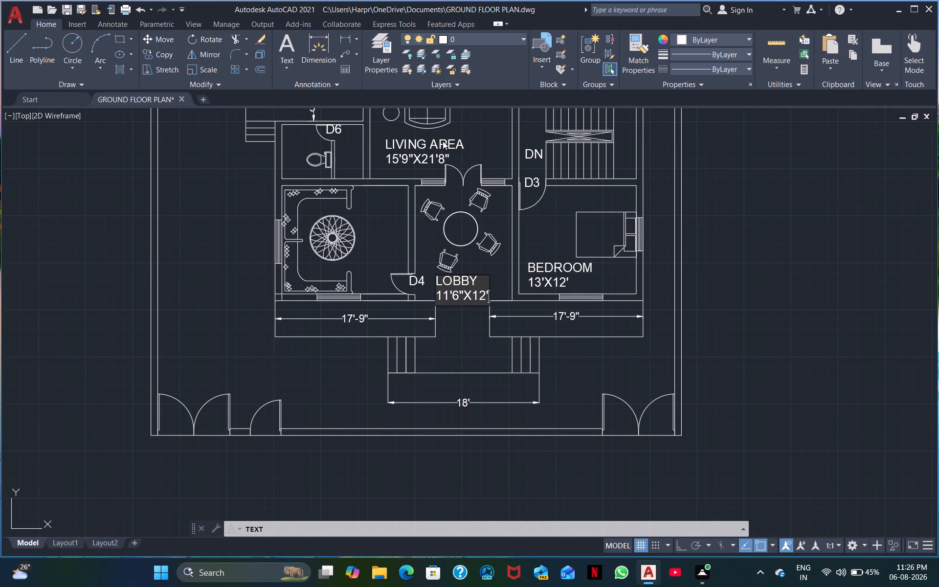
{"action": "left_click", "coordinate": [472, 261]}
Add the two-line text label DRAWING AREA, 14'X12' in the southwest sofa room, starting beside the sofa's upper end.
{"action": "left_click", "coordinate": [366, 261]}
{"action": "left_click", "coordinate": [363, 228]}
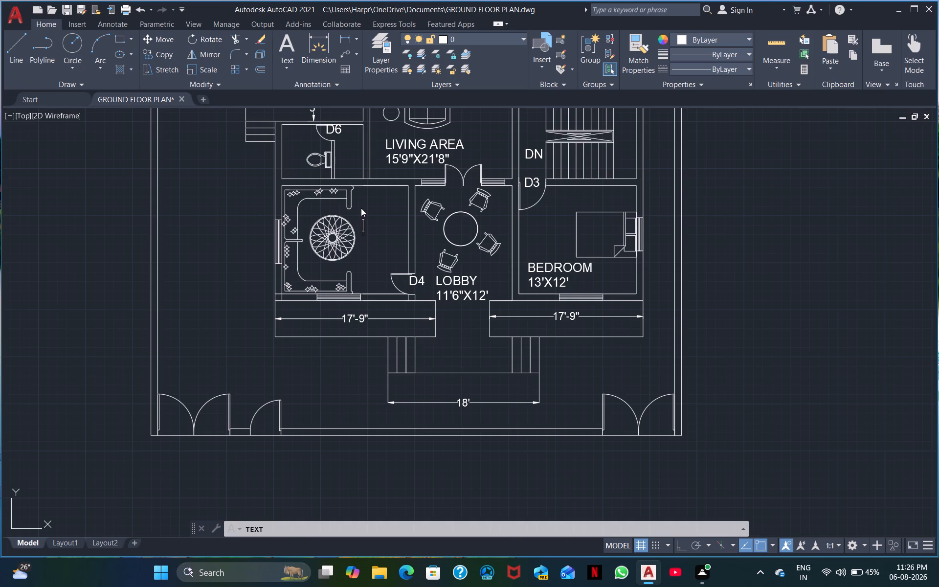
{"action": "left_click", "coordinate": [361, 207]}
{"action": "left_click", "coordinate": [353, 202]}
{"action": "type", "text": "DRAW"}
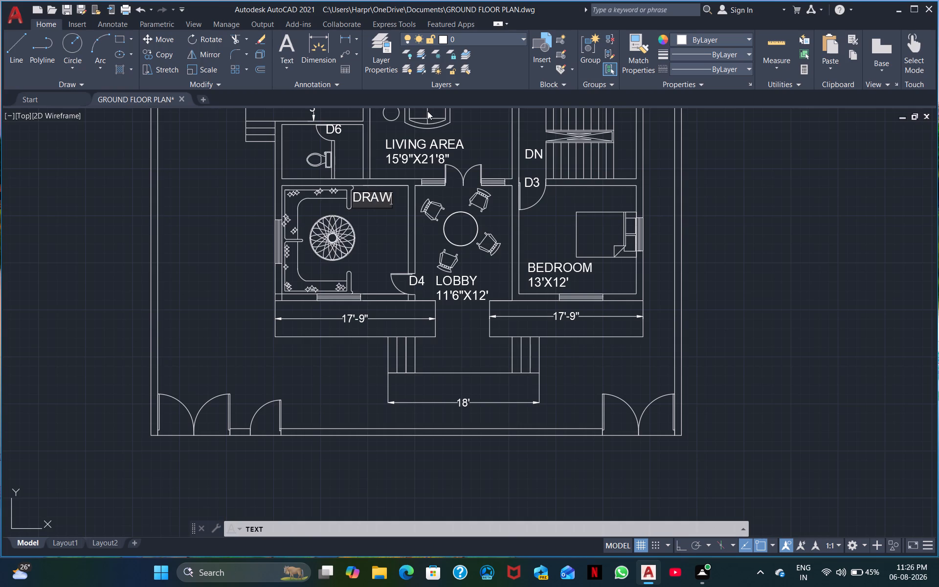
{"action": "type", "text": "ING ARE"}
{"action": "key", "text": "a"}
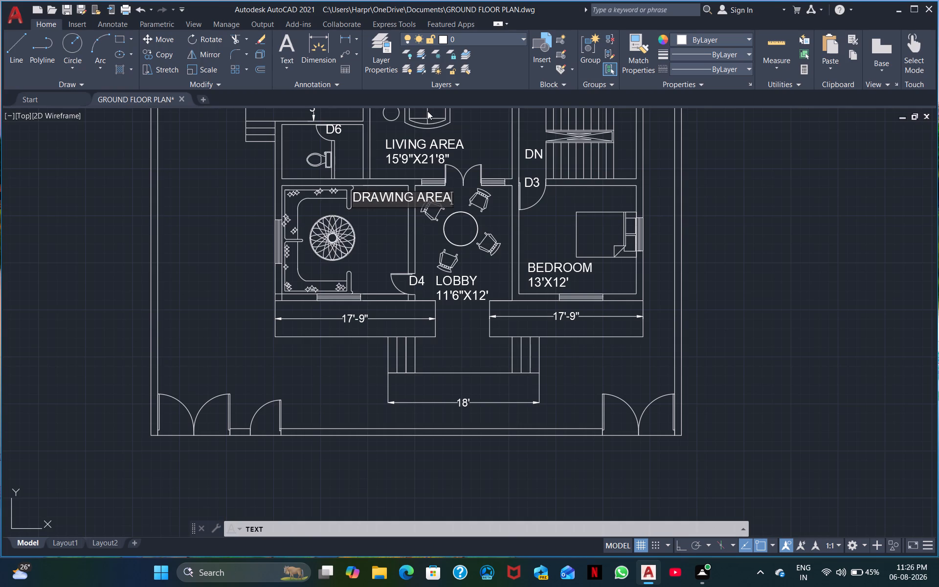
{"action": "key", "text": "Return"}
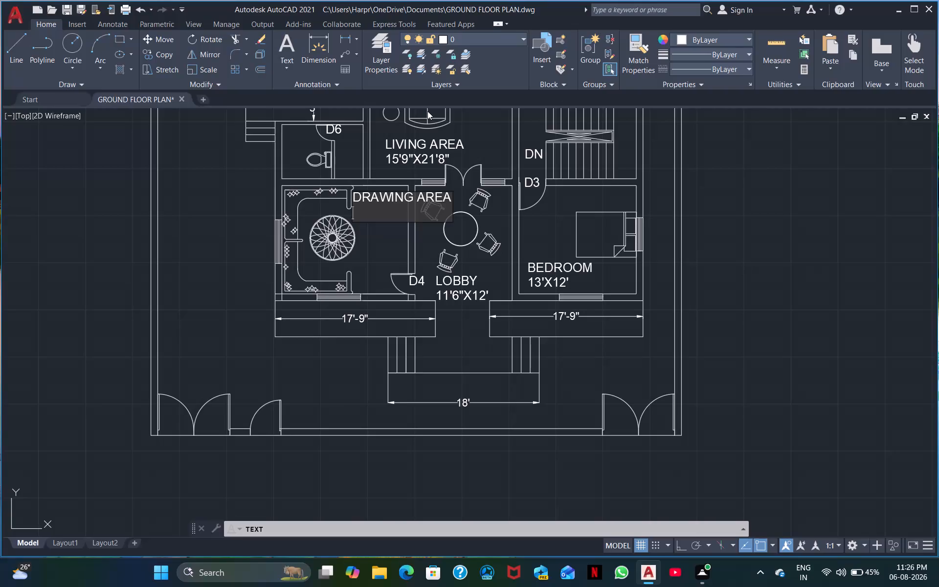
{"action": "key", "text": "1"}
{"action": "type", "text": "4'"}
{"action": "key", "text": "x"}
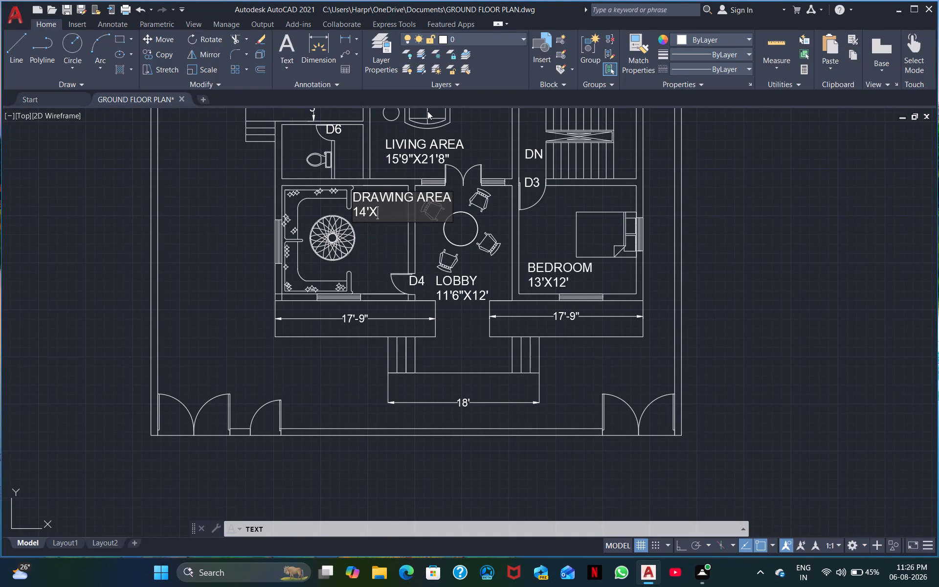
{"action": "type", "text": "12"}
{"action": "key", "text": "apostrophe"}
Finish the DRAWING AREA, 14'X12' text label and end the text command.
{"action": "left_click", "coordinate": [369, 231]}
{"action": "left_click", "coordinate": [394, 217]}
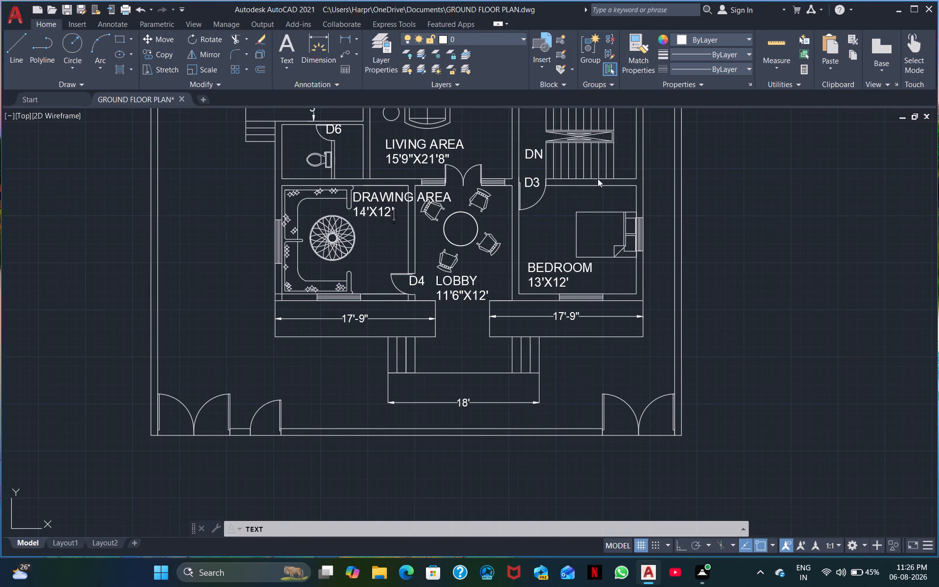
{"action": "left_click", "coordinate": [765, 205]}
{"action": "key", "text": "Escape"}
Move the two-line DRAWING AREA, 14'X12' label from the label cluster into the southwest sofa room, just east of the sofa's upper end.
{"action": "scroll", "coordinate": [716, 207], "scroll_direction": "down", "scroll_amount": 2}
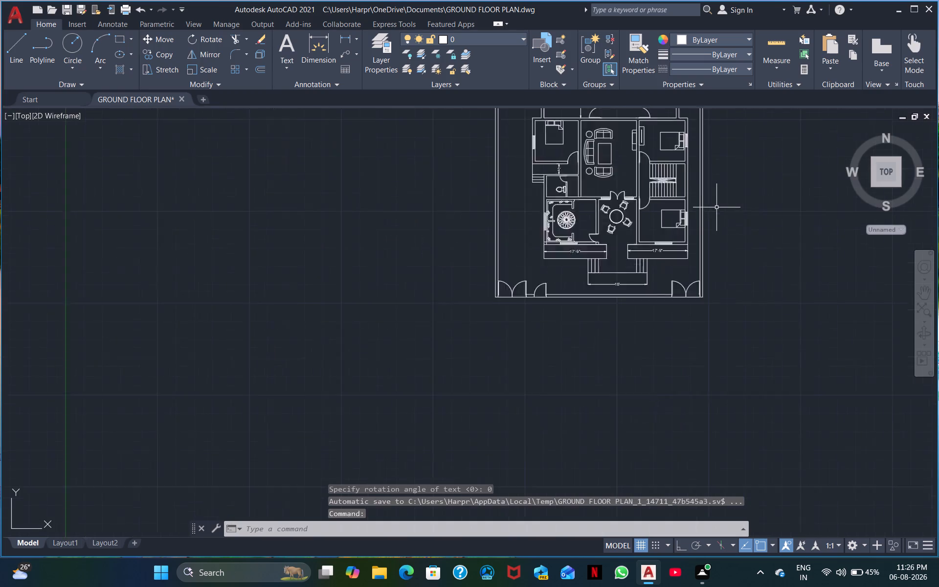
{"action": "scroll", "coordinate": [716, 207], "scroll_direction": "down", "scroll_amount": 2}
{"action": "middle_click_drag", "start_coordinate": [716, 208], "coordinate": [587, 282]}
{"action": "scroll", "coordinate": [587, 281], "scroll_direction": "up", "scroll_amount": 2}
{"action": "middle_click_drag", "start_coordinate": [586, 264], "coordinate": [593, 316]}
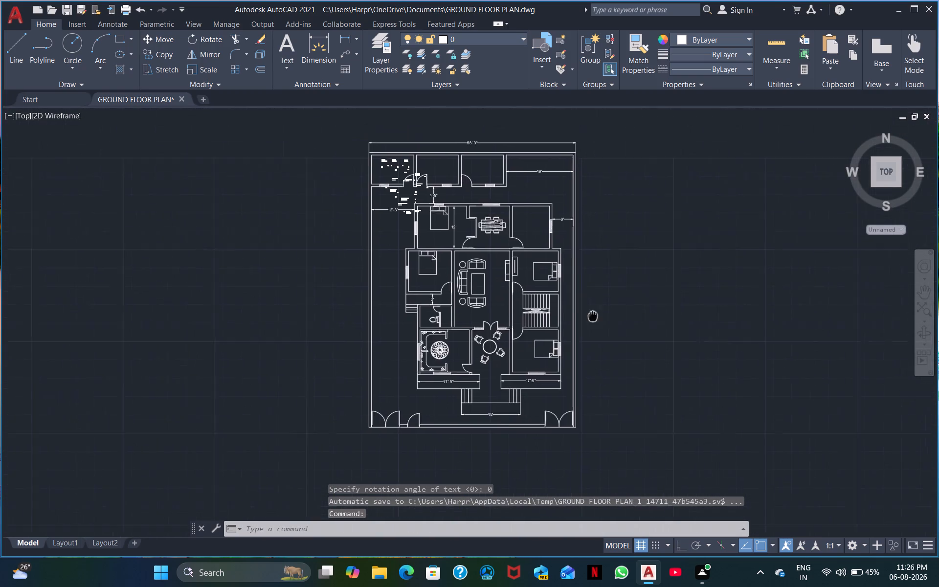
{"action": "middle_click_drag", "start_coordinate": [593, 316], "coordinate": [659, 308]}
{"action": "scroll", "coordinate": [659, 309], "scroll_direction": "up", "scroll_amount": 1}
{"action": "middle_click_drag", "start_coordinate": [663, 274], "coordinate": [719, 335]}
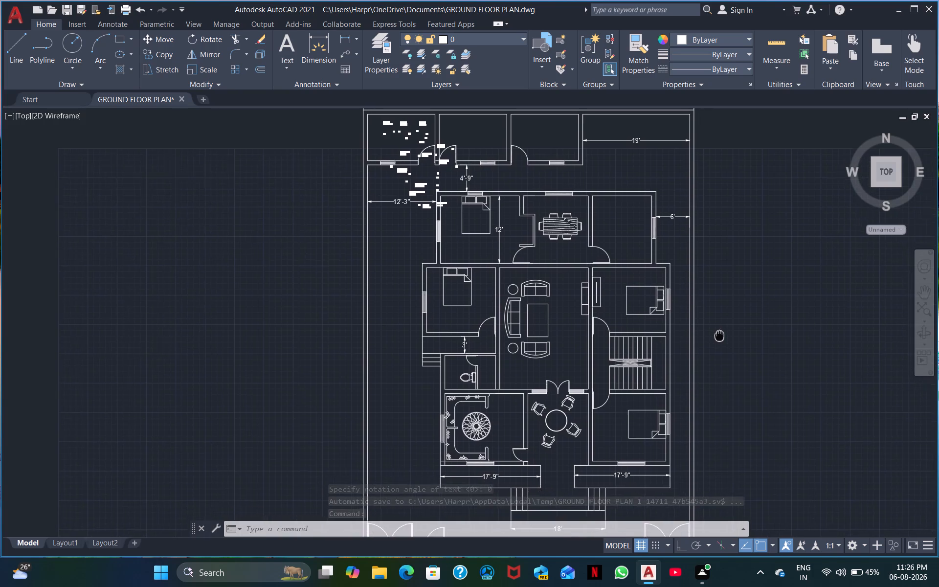
{"action": "middle_click_drag", "start_coordinate": [719, 335], "coordinate": [717, 352]}
{"action": "scroll", "coordinate": [718, 345], "scroll_direction": "up", "scroll_amount": 1}
{"action": "scroll", "coordinate": [396, 322], "scroll_direction": "up", "scroll_amount": 1}
{"action": "middle_click_drag", "start_coordinate": [396, 322], "coordinate": [630, 578]}
{"action": "scroll", "coordinate": [454, 395], "scroll_direction": "up", "scroll_amount": 2}
{"action": "middle_click_drag", "start_coordinate": [454, 395], "coordinate": [455, 398]}
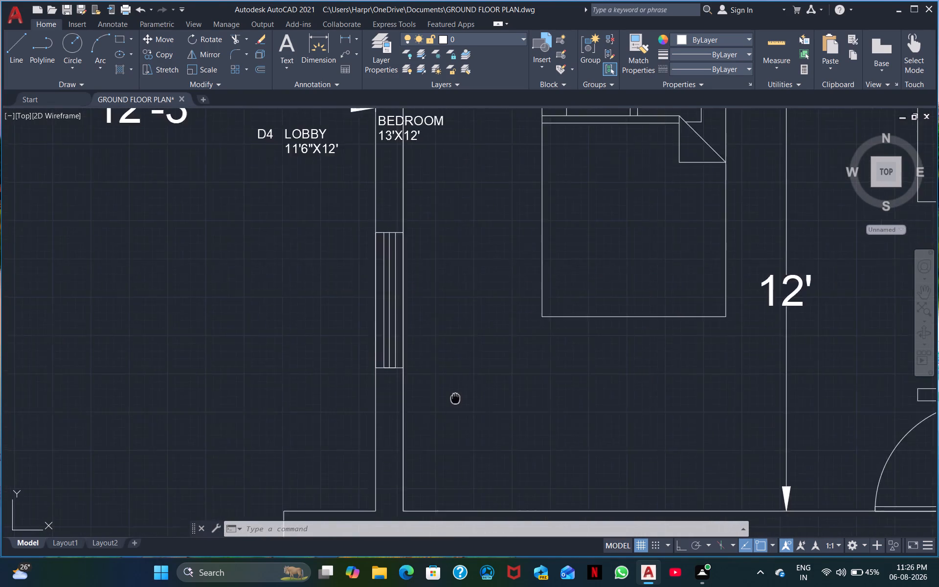
{"action": "scroll", "coordinate": [455, 398], "scroll_direction": "up", "scroll_amount": 1}
{"action": "middle_click_drag", "start_coordinate": [455, 398], "coordinate": [455, 400]}
{"action": "middle_click_drag", "start_coordinate": [371, 355], "coordinate": [638, 576]}
{"action": "scroll", "coordinate": [637, 573], "scroll_direction": "down", "scroll_amount": 4}
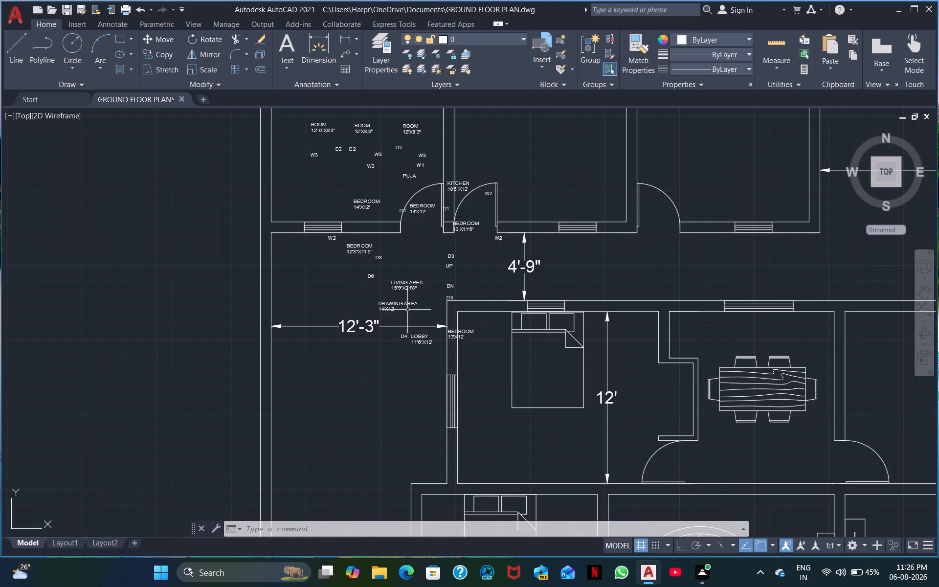
{"action": "scroll", "coordinate": [407, 309], "scroll_direction": "up", "scroll_amount": 2}
{"action": "left_click", "coordinate": [438, 320]}
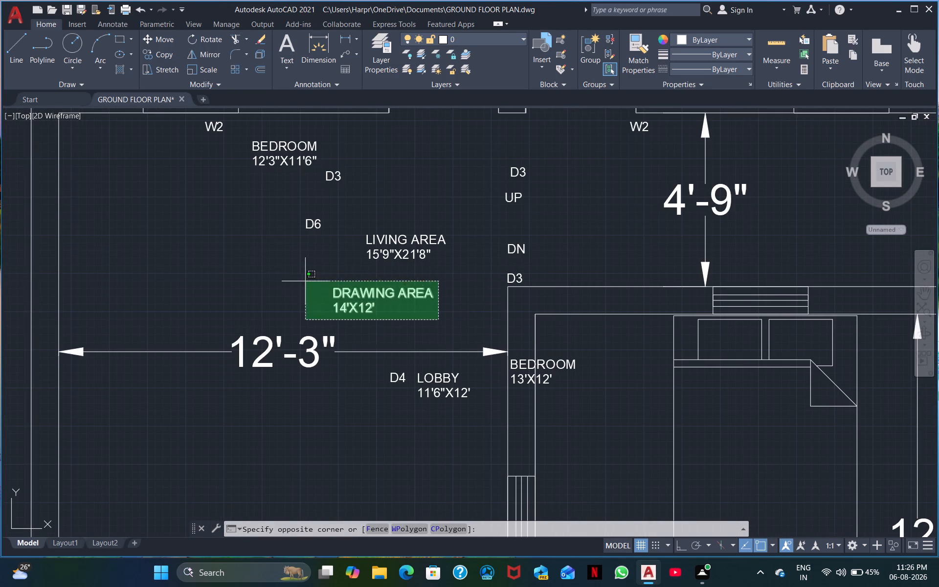
{"action": "left_click", "coordinate": [305, 281]}
{"action": "right_click", "coordinate": [302, 284]}
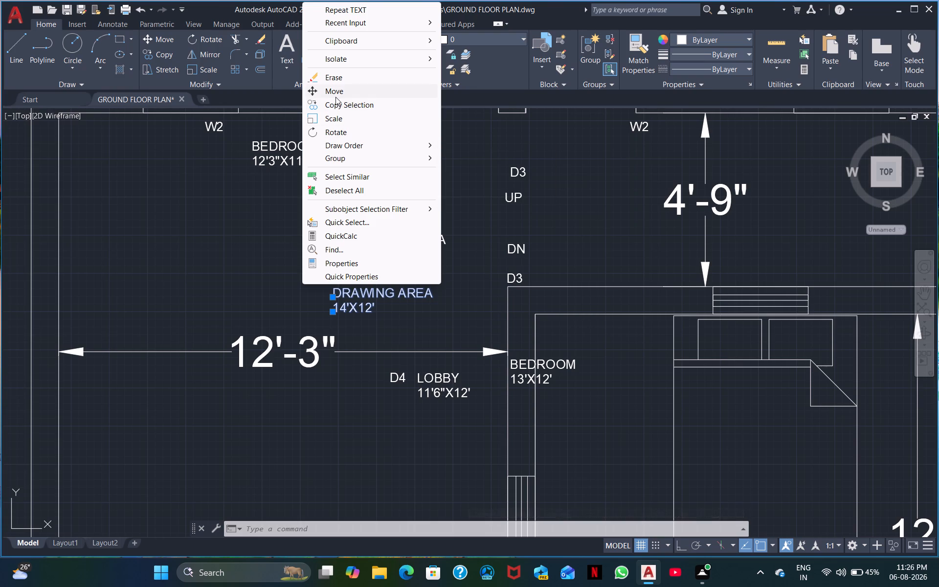
{"action": "left_click", "coordinate": [322, 88]}
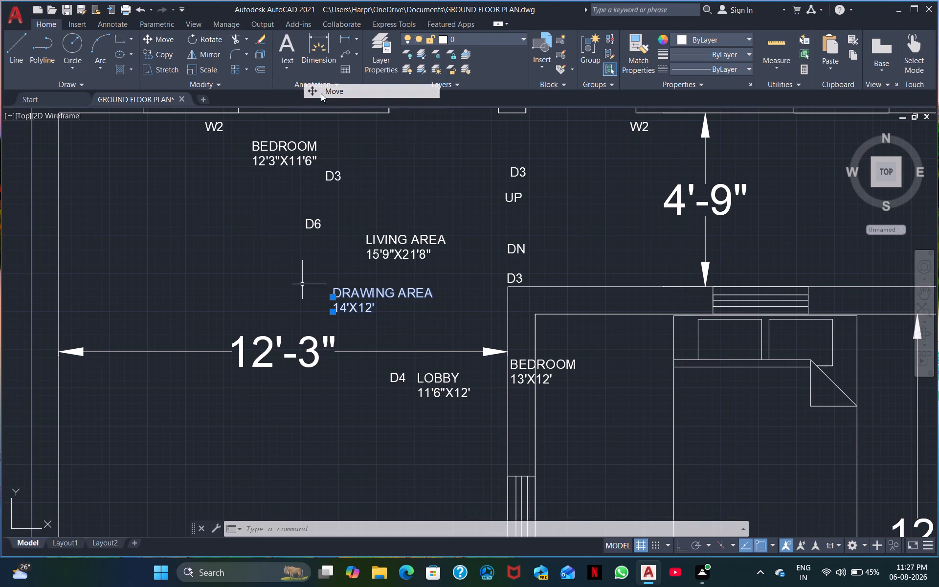
{"action": "middle_click", "coordinate": [330, 296]}
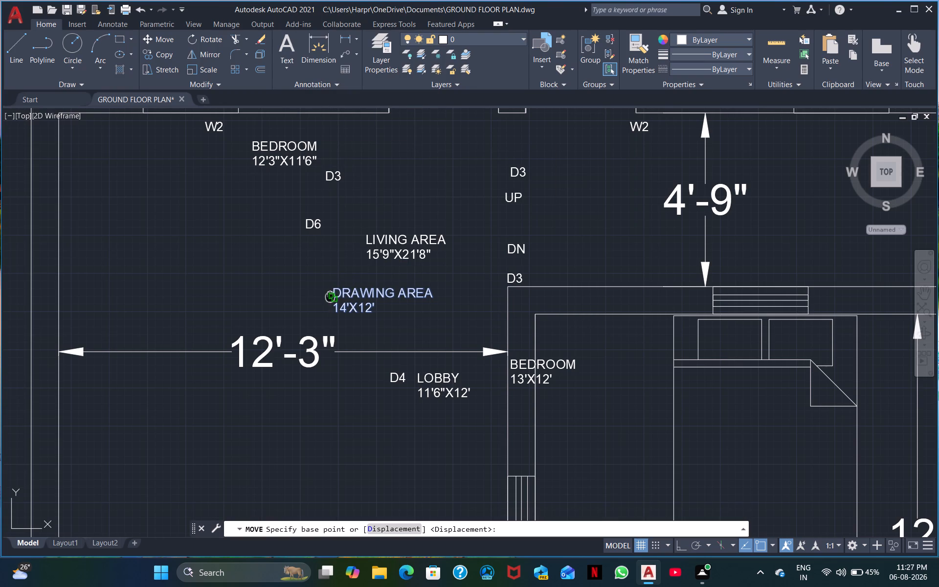
{"action": "left_click", "coordinate": [338, 301]}
{"action": "middle_click_drag", "start_coordinate": [351, 278], "coordinate": [352, 246]}
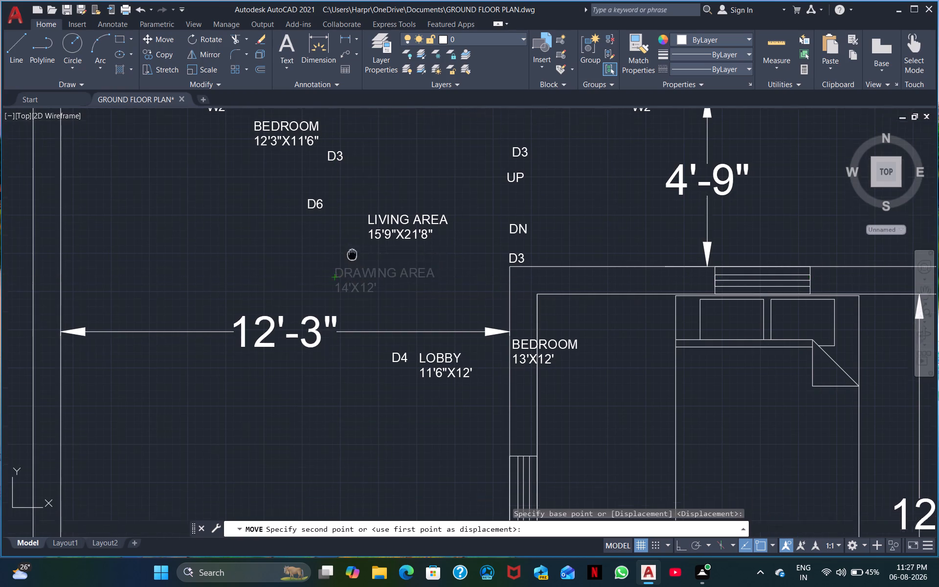
{"action": "middle_click_drag", "start_coordinate": [352, 246], "coordinate": [277, 0]}
{"action": "scroll", "coordinate": [443, 436], "scroll_direction": "down", "scroll_amount": 2}
{"action": "middle_click_drag", "start_coordinate": [469, 415], "coordinate": [371, 107]}
{"action": "scroll", "coordinate": [423, 257], "scroll_direction": "down", "scroll_amount": 2}
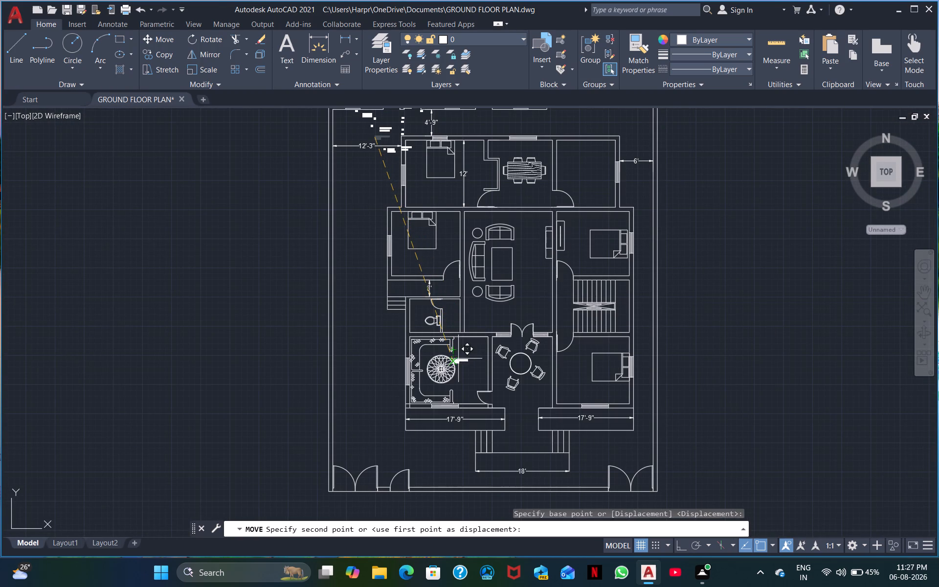
{"action": "left_click", "coordinate": [467, 353]}
Move the ROOM, 12'-0"X8'3" label from the northwest room to the middle of the second room in the north row.
{"action": "scroll", "coordinate": [451, 353], "scroll_direction": "down", "scroll_amount": 2}
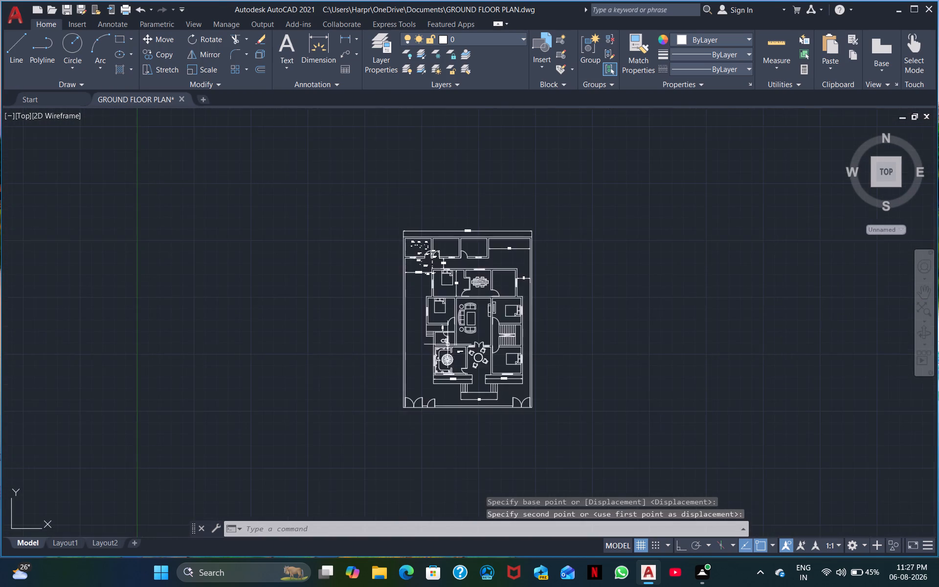
{"action": "scroll", "coordinate": [447, 342], "scroll_direction": "up", "scroll_amount": 3}
{"action": "middle_click_drag", "start_coordinate": [456, 311], "coordinate": [258, 375]}
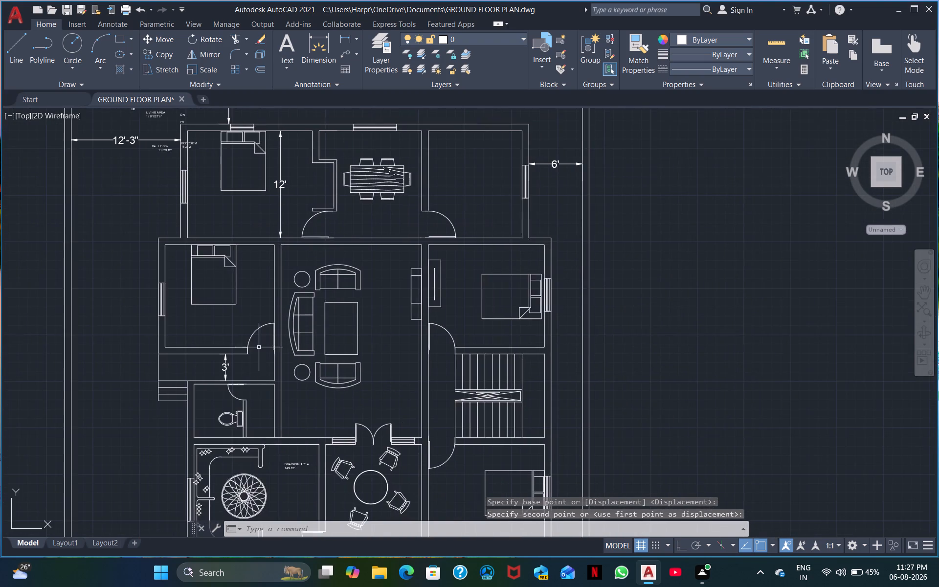
{"action": "scroll", "coordinate": [259, 346], "scroll_direction": "down", "scroll_amount": 1}
{"action": "middle_click_drag", "start_coordinate": [240, 306], "coordinate": [249, 384]}
{"action": "scroll", "coordinate": [97, 135], "scroll_direction": "up", "scroll_amount": 2}
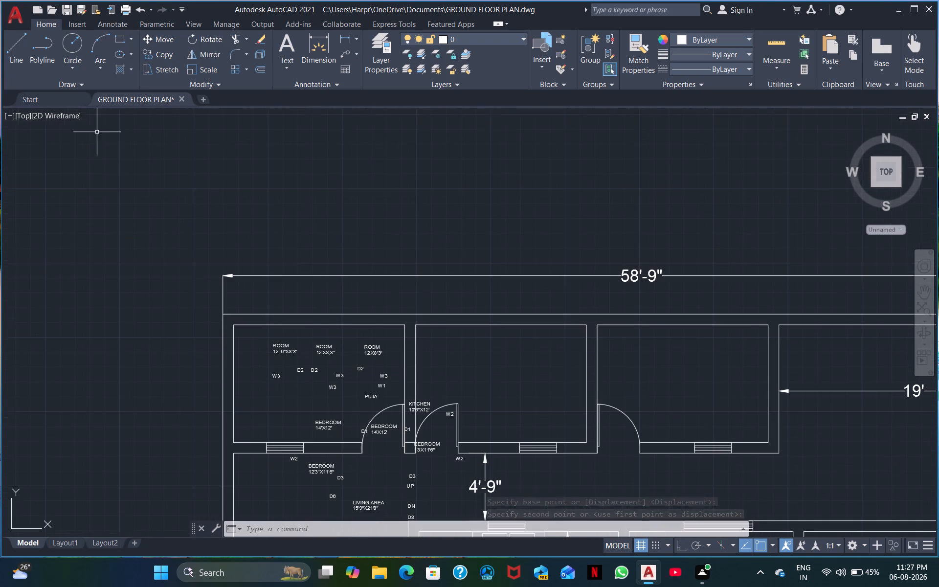
{"action": "left_click_drag", "start_coordinate": [293, 360], "coordinate": [288, 355]}
{"action": "left_click", "coordinate": [267, 343]}
{"action": "right_click", "coordinate": [264, 342]}
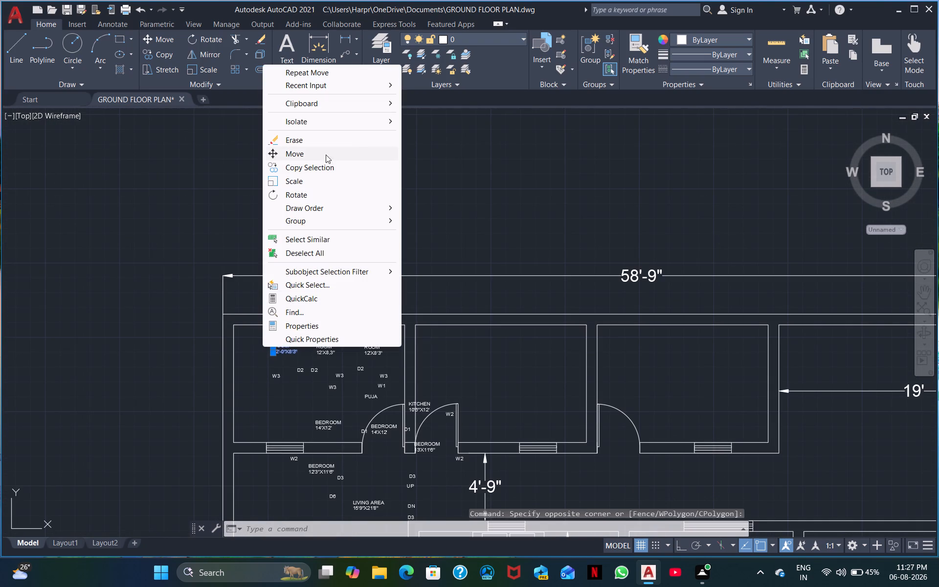
{"action": "left_click", "coordinate": [314, 152]}
{"action": "left_click", "coordinate": [286, 350]}
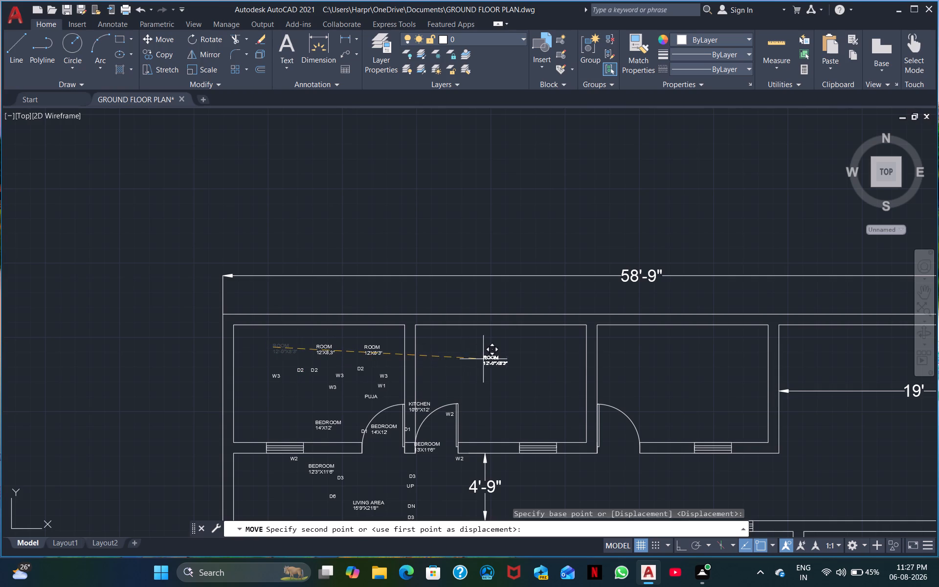
{"action": "left_click", "coordinate": [485, 358]}
Move the ROOM, 12'X8.3" label from the northwest room to the middle of the third room in the north row.
{"action": "left_click", "coordinate": [348, 361]}
{"action": "left_click", "coordinate": [311, 342]}
{"action": "right_click", "coordinate": [311, 342]}
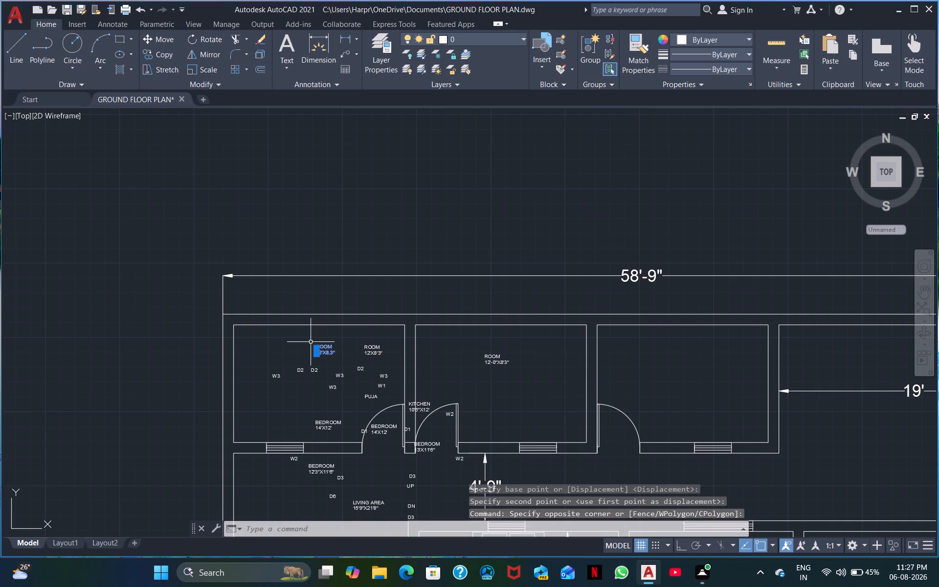
{"action": "left_click", "coordinate": [347, 145]}
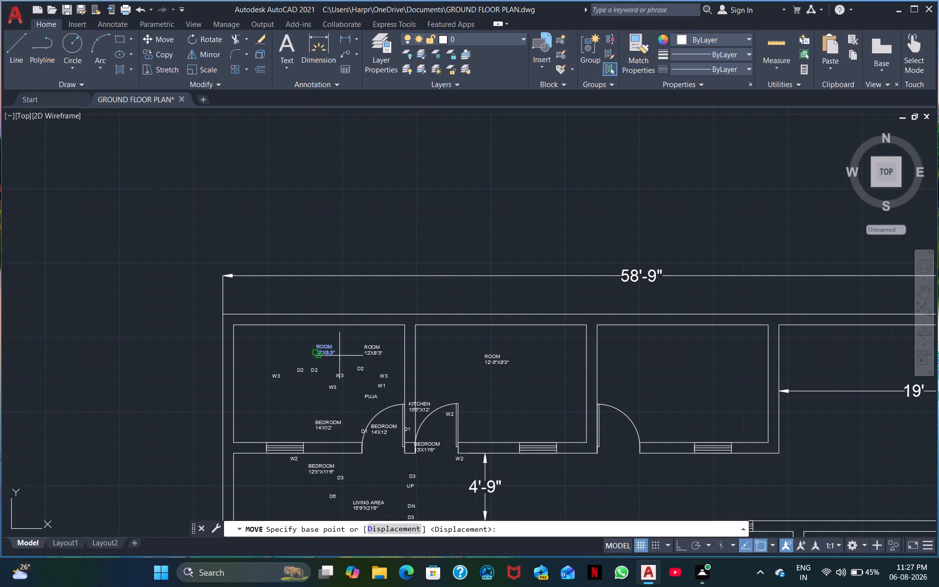
{"action": "left_click", "coordinate": [321, 347]}
{"action": "left_click", "coordinate": [670, 354]}
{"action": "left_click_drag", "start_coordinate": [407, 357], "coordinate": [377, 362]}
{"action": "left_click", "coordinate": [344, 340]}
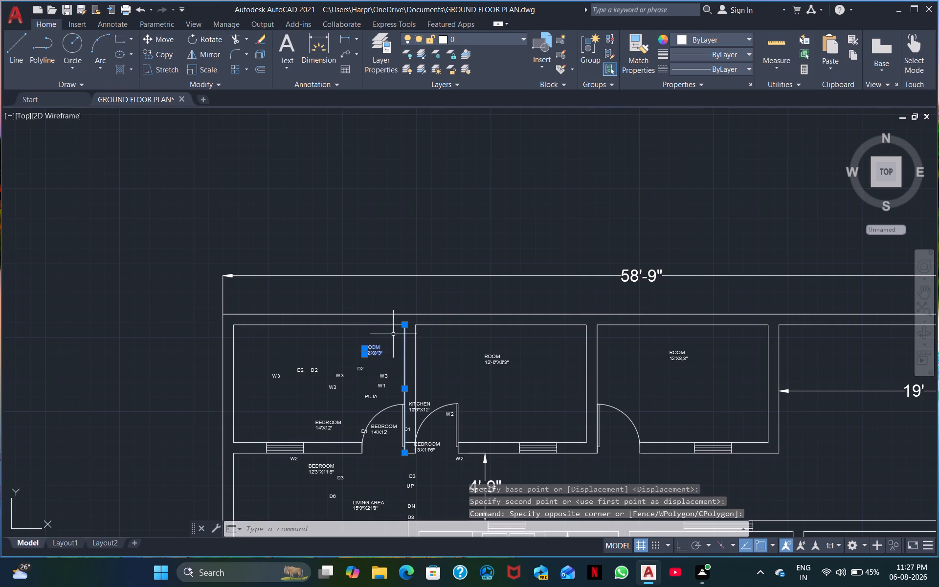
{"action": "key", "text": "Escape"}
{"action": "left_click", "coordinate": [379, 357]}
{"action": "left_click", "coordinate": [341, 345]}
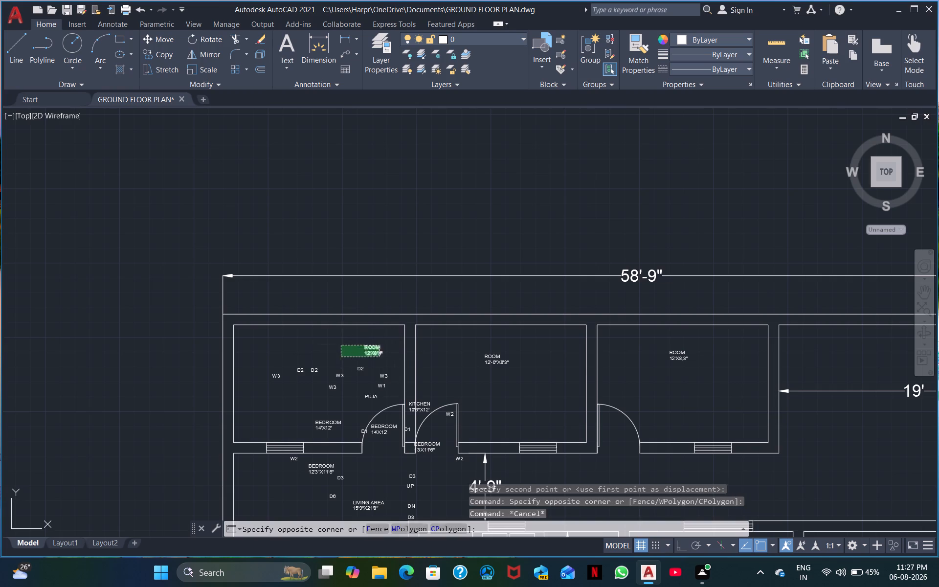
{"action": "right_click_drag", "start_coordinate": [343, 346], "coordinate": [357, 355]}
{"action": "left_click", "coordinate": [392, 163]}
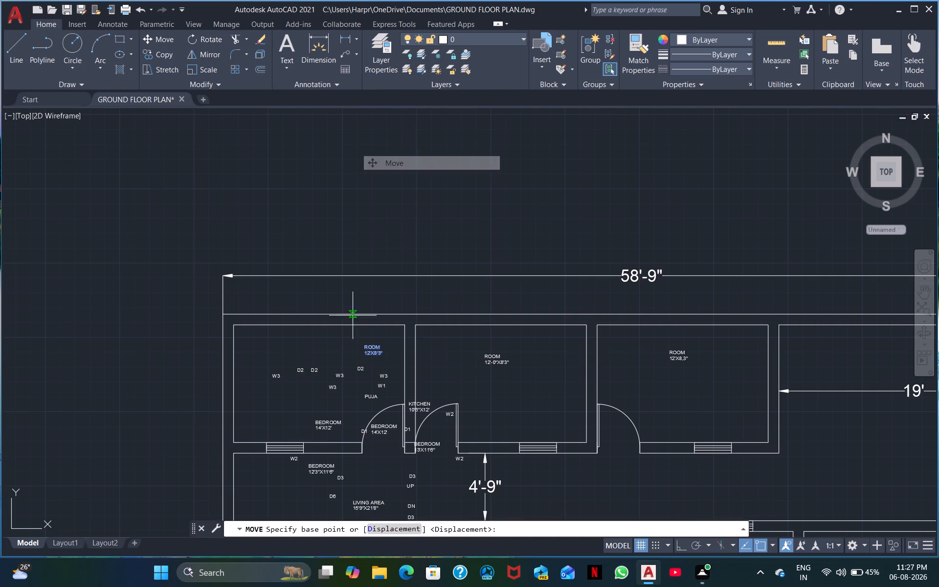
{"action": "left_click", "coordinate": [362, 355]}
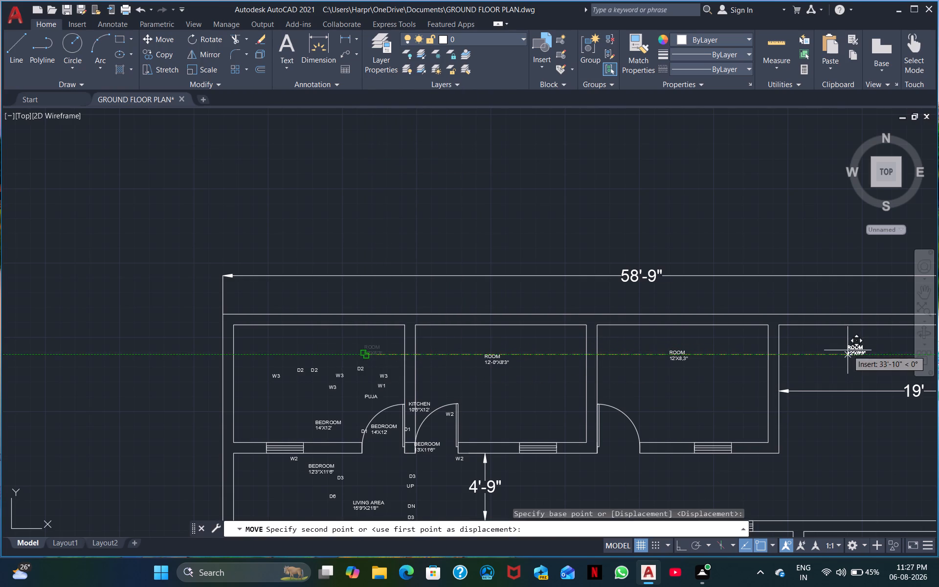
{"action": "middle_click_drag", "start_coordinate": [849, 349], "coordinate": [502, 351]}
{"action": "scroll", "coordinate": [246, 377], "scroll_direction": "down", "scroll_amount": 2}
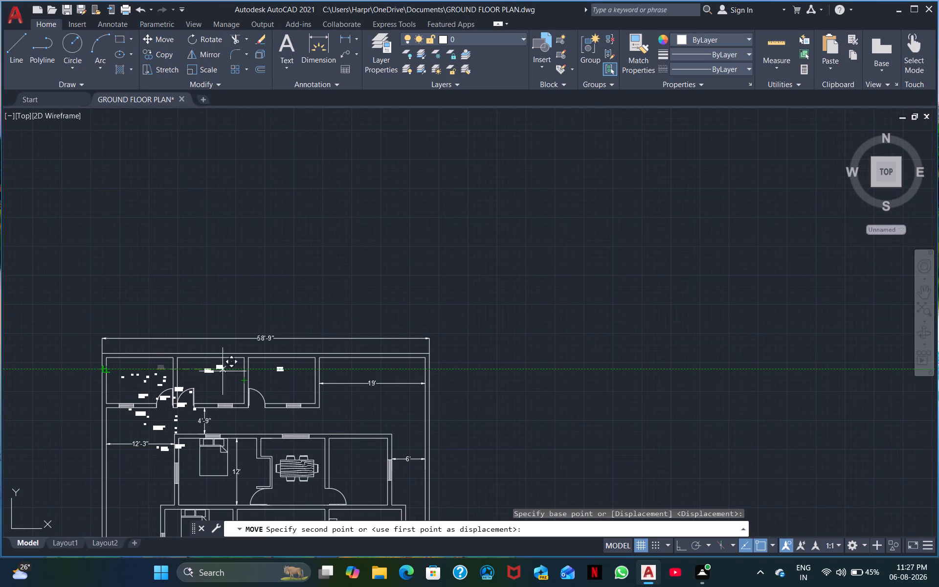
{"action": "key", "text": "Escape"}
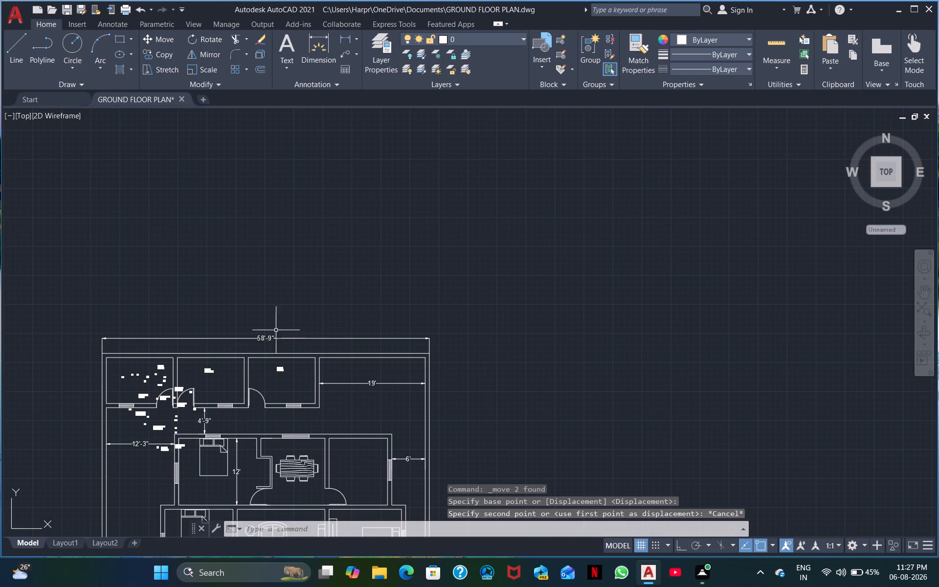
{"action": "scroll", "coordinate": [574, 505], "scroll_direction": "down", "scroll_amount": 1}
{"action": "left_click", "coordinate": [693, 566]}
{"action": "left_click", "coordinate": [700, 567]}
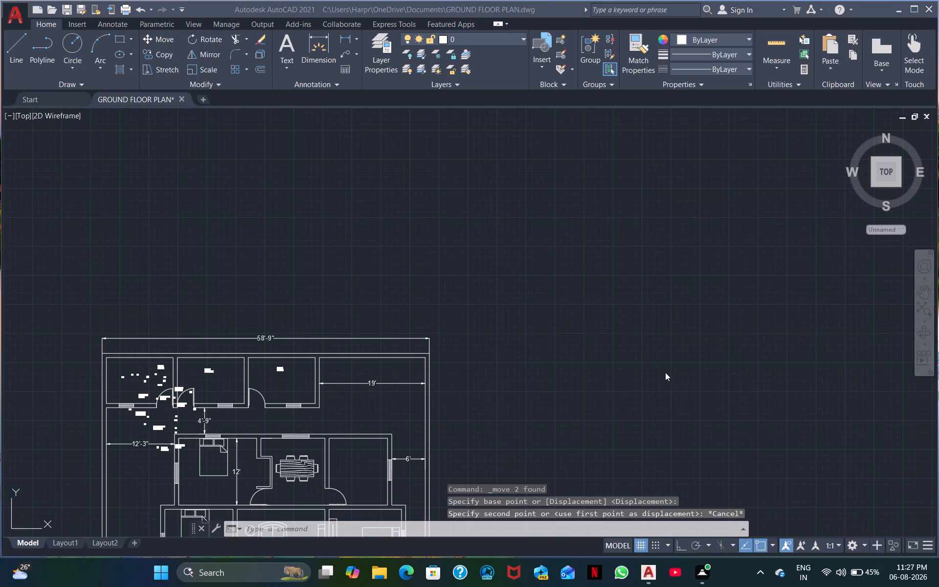
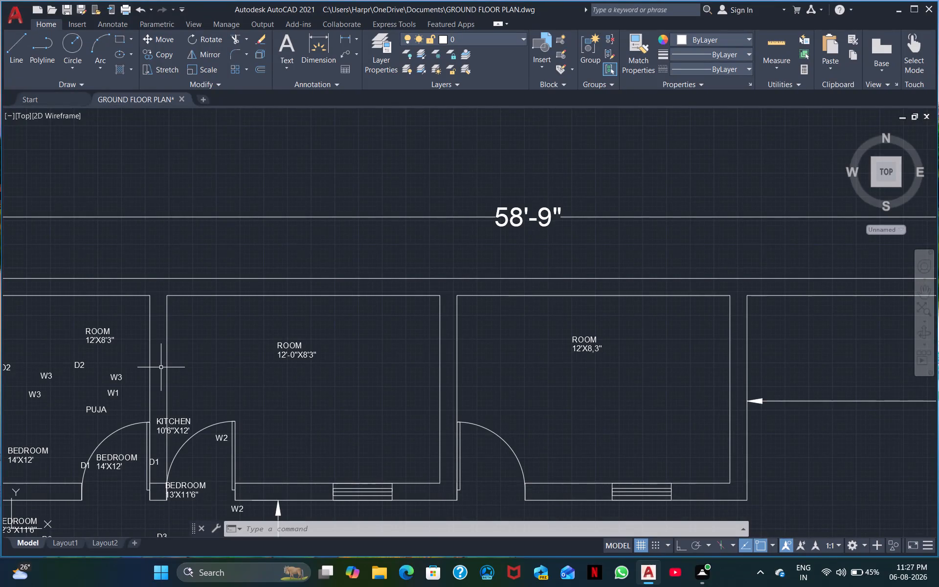
Move the leftmost W3 label out of the top-left room to just below that room's window.
{"action": "middle_click_drag", "start_coordinate": [104, 361], "coordinate": [144, 350]}
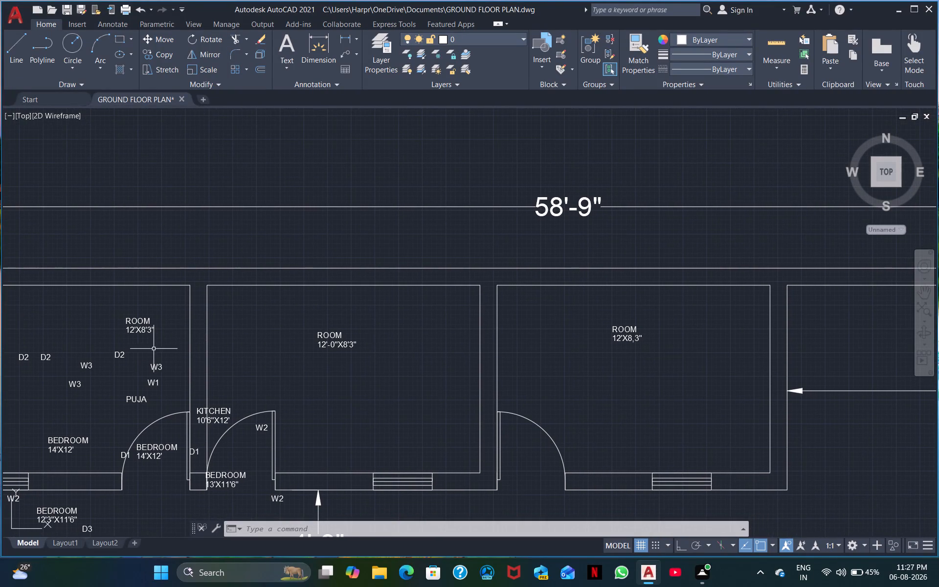
{"action": "middle_click_drag", "start_coordinate": [159, 346], "coordinate": [254, 308]}
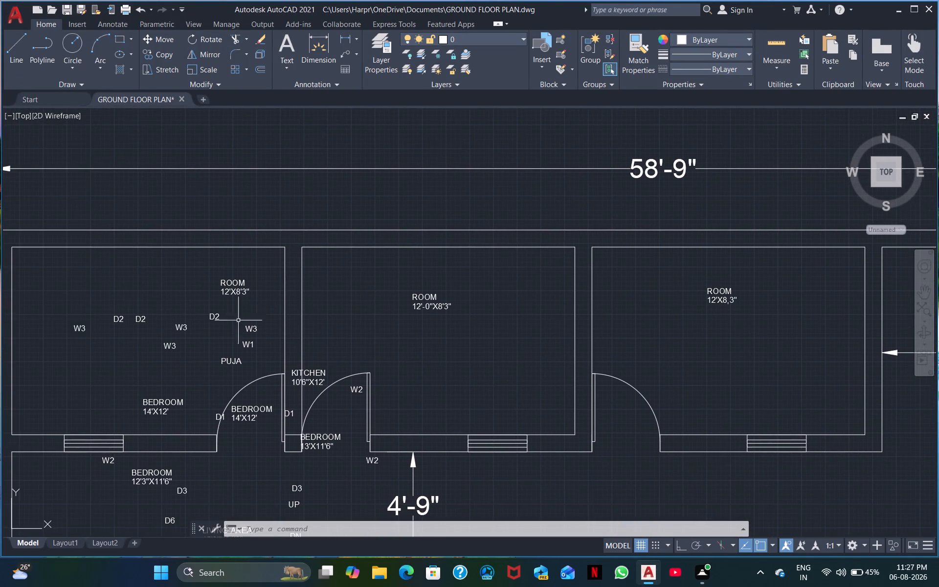
{"action": "middle_click_drag", "start_coordinate": [217, 334], "coordinate": [283, 312]}
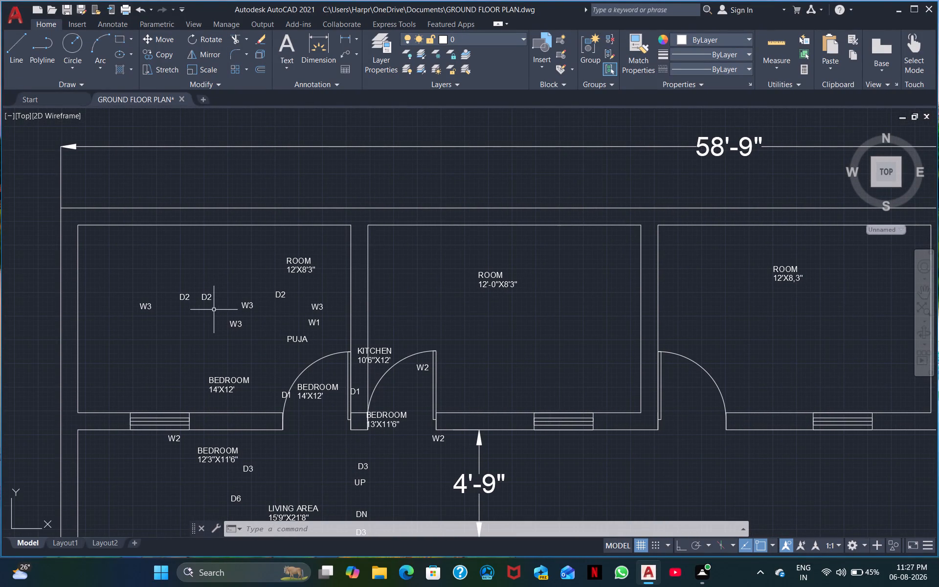
{"action": "left_click", "coordinate": [153, 321]}
{"action": "left_click", "coordinate": [129, 295]}
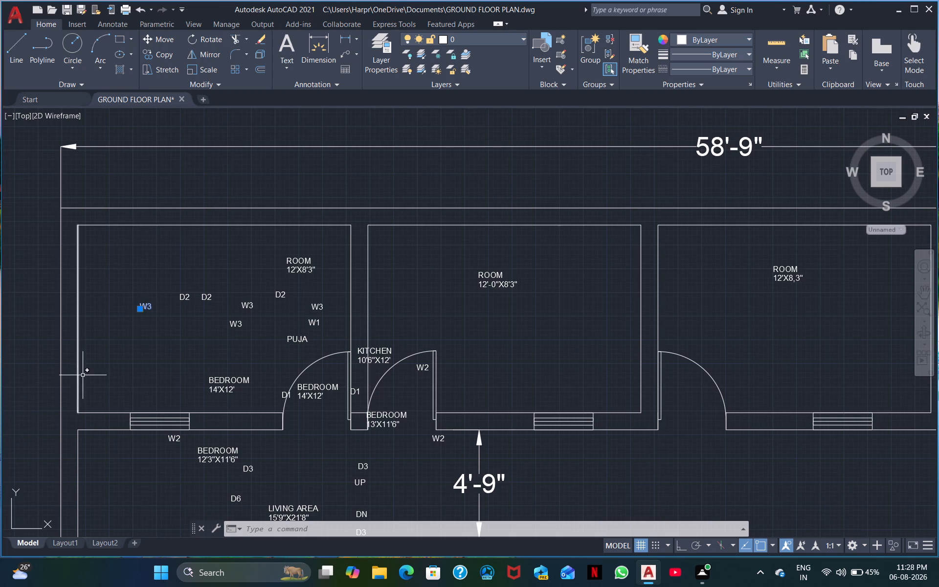
{"action": "left_click", "coordinate": [137, 312]}
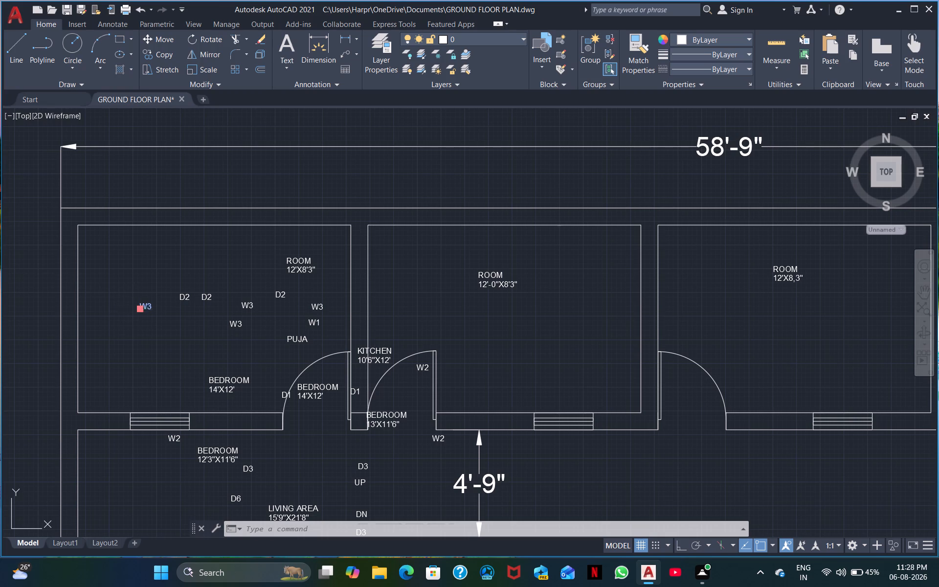
{"action": "left_click", "coordinate": [140, 447]}
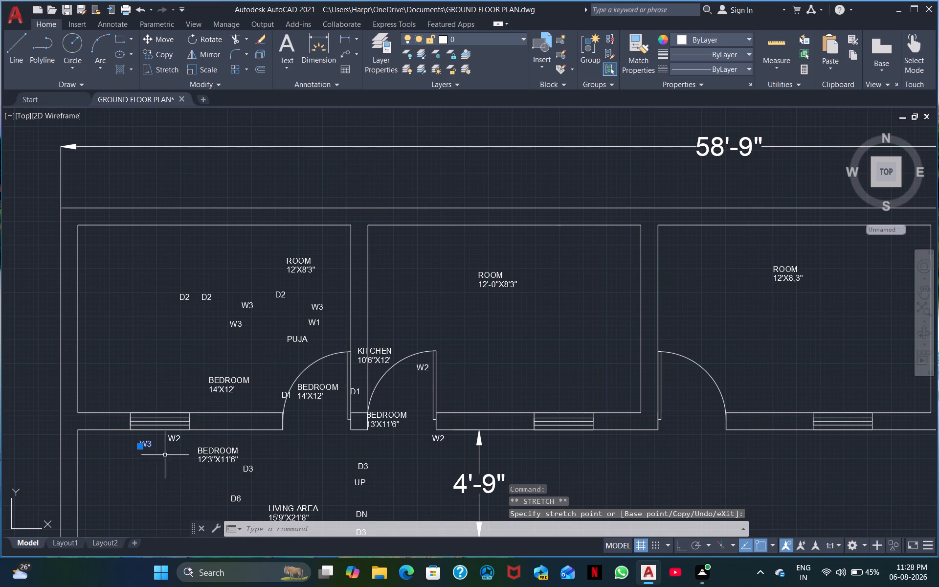
Move the W2 label beside the moved W3 label to the outer side of the window facing the 6' passage.
{"action": "left_click", "coordinate": [184, 444]}
{"action": "left_click", "coordinate": [161, 437]}
{"action": "left_click_drag", "start_coordinate": [170, 439], "coordinate": [375, 454]}
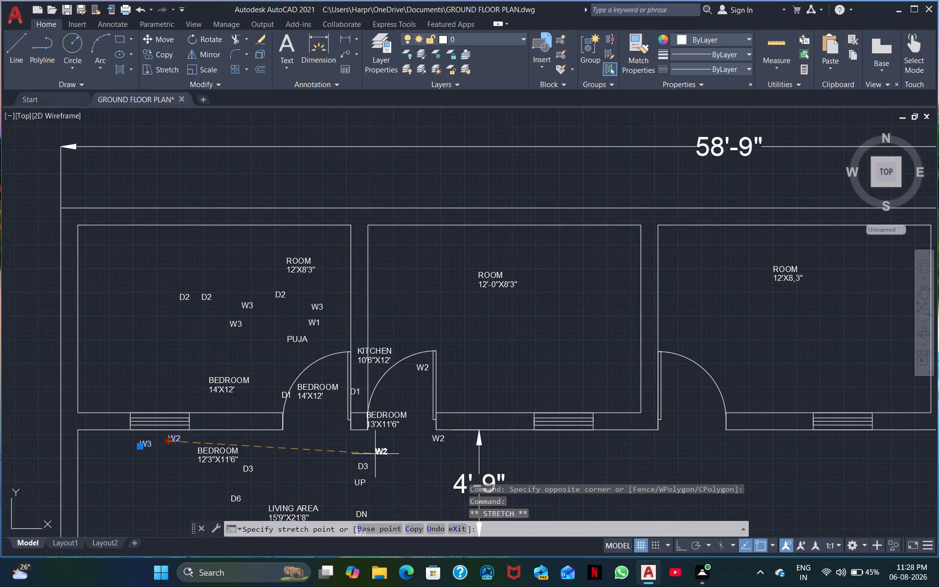
{"action": "left_click_drag", "start_coordinate": [375, 454], "coordinate": [395, 452]}
{"action": "left_click_drag", "start_coordinate": [397, 452], "coordinate": [436, 450]}
{"action": "left_click_drag", "start_coordinate": [439, 450], "coordinate": [498, 444]}
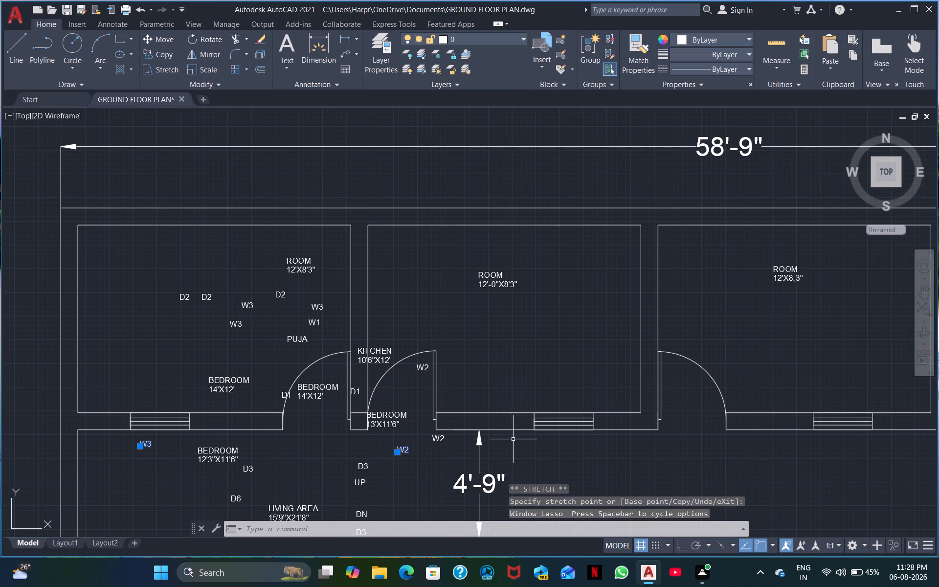
{"action": "left_click_drag", "start_coordinate": [398, 453], "coordinate": [499, 452]}
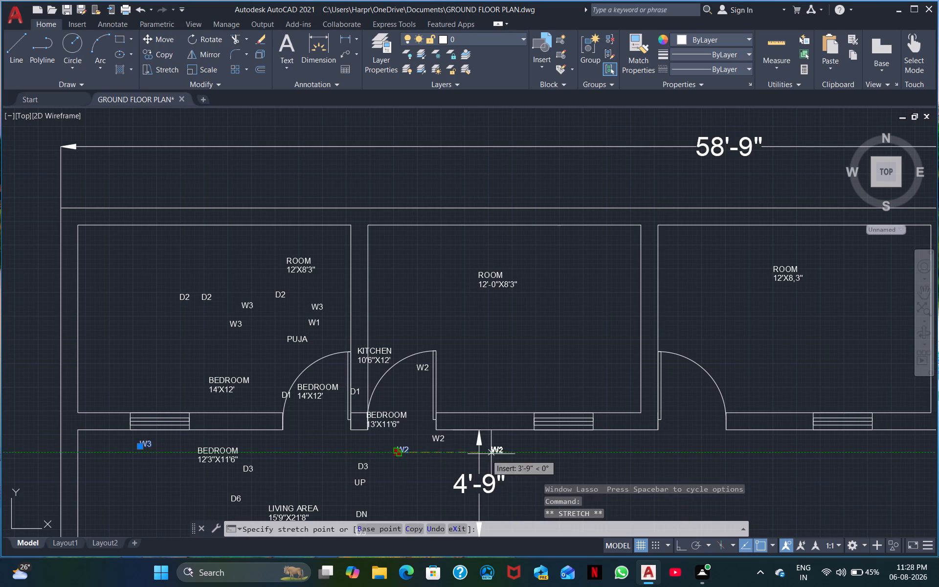
{"action": "left_click_drag", "start_coordinate": [499, 452], "coordinate": [543, 444]}
{"action": "middle_click_drag", "start_coordinate": [542, 443], "coordinate": [441, 226]}
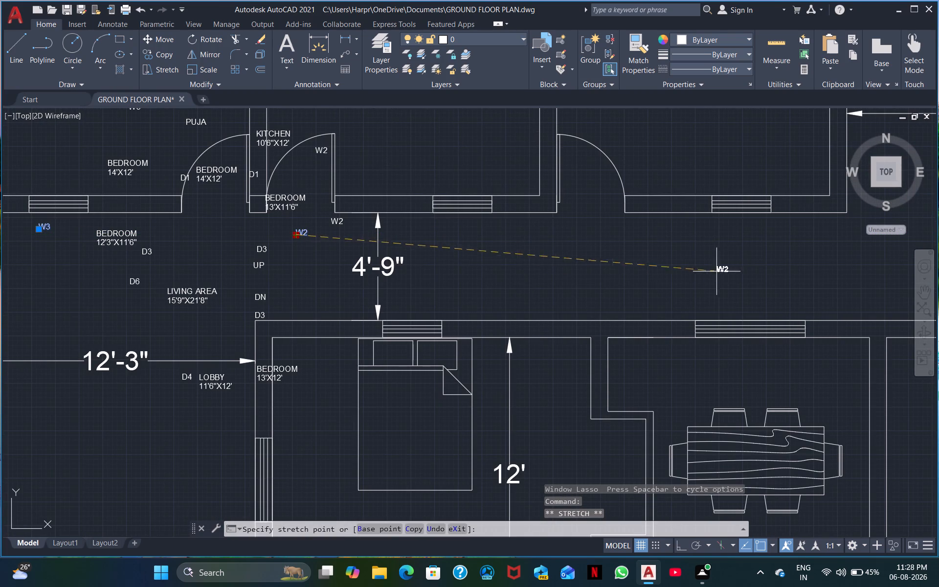
{"action": "left_click", "coordinate": [747, 307]}
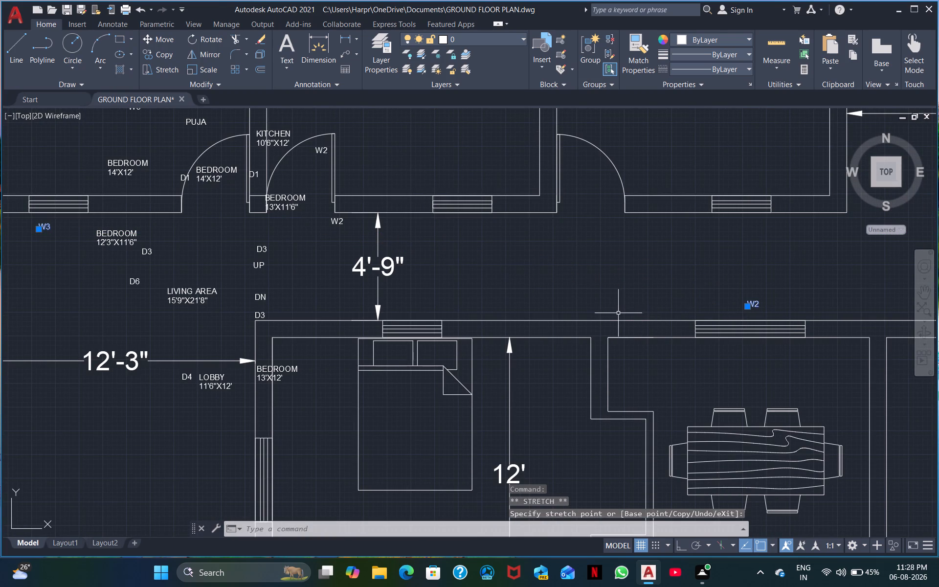
{"action": "left_click", "coordinate": [748, 304]}
{"action": "middle_click_drag", "start_coordinate": [806, 291], "coordinate": [510, 295]}
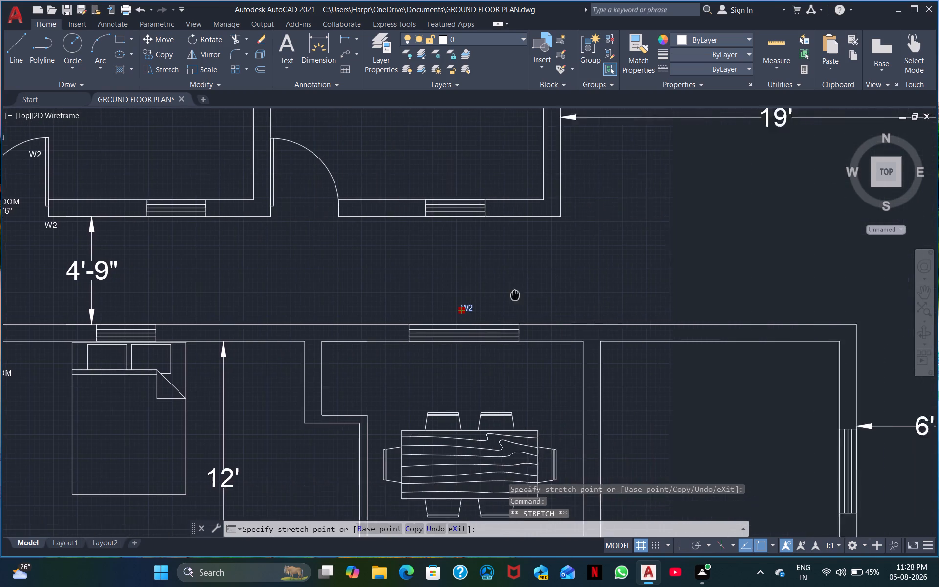
{"action": "middle_click_drag", "start_coordinate": [510, 295], "coordinate": [468, 293]}
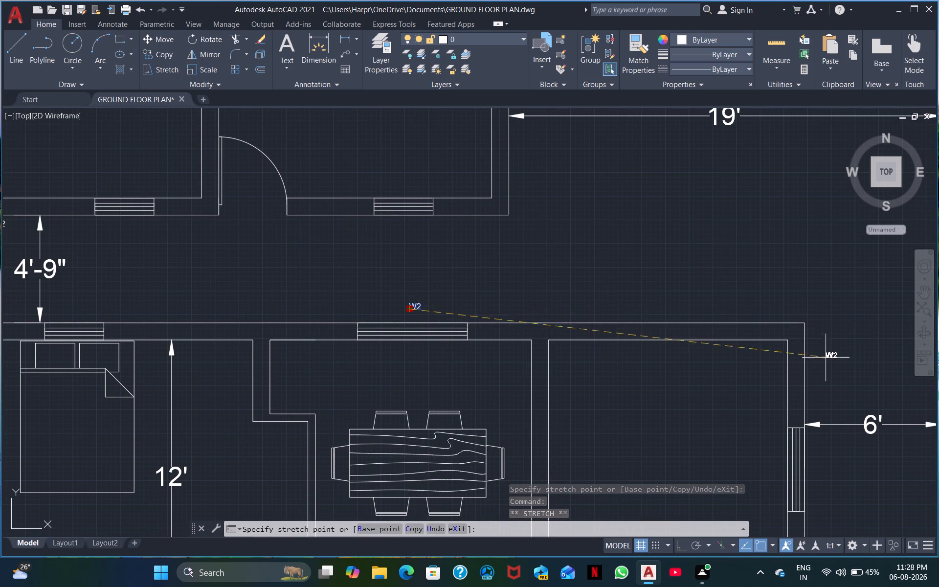
{"action": "left_click", "coordinate": [824, 469]}
Move the D3 label just above the UP label to the door swing of the bedroom with the 12' dimension.
{"action": "middle_click_drag", "start_coordinate": [531, 321], "coordinate": [508, 278]}
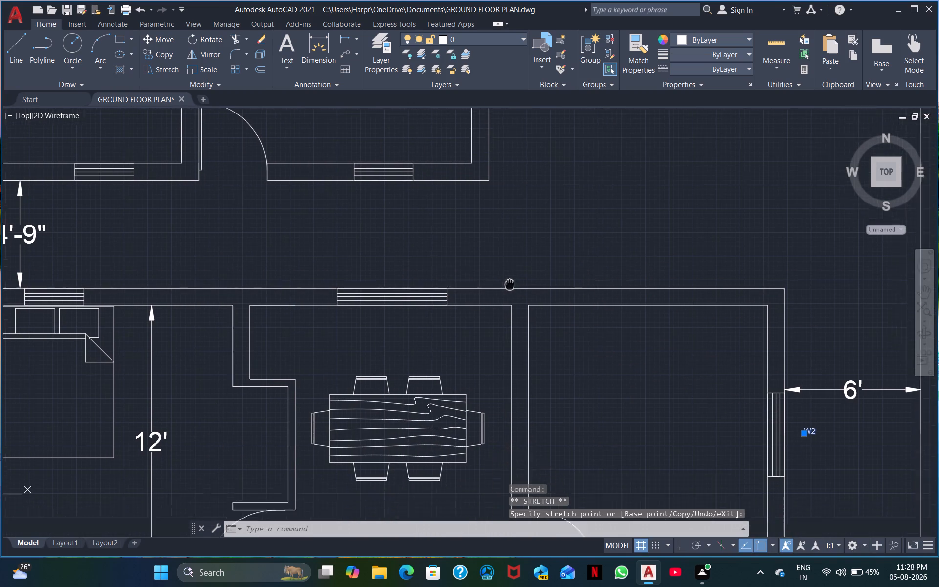
{"action": "middle_click_drag", "start_coordinate": [508, 278], "coordinate": [471, 132]}
{"action": "middle_click_drag", "start_coordinate": [381, 144], "coordinate": [568, 252]}
{"action": "scroll", "coordinate": [568, 252], "scroll_direction": "down", "scroll_amount": 1}
{"action": "middle_click_drag", "start_coordinate": [445, 232], "coordinate": [517, 267]}
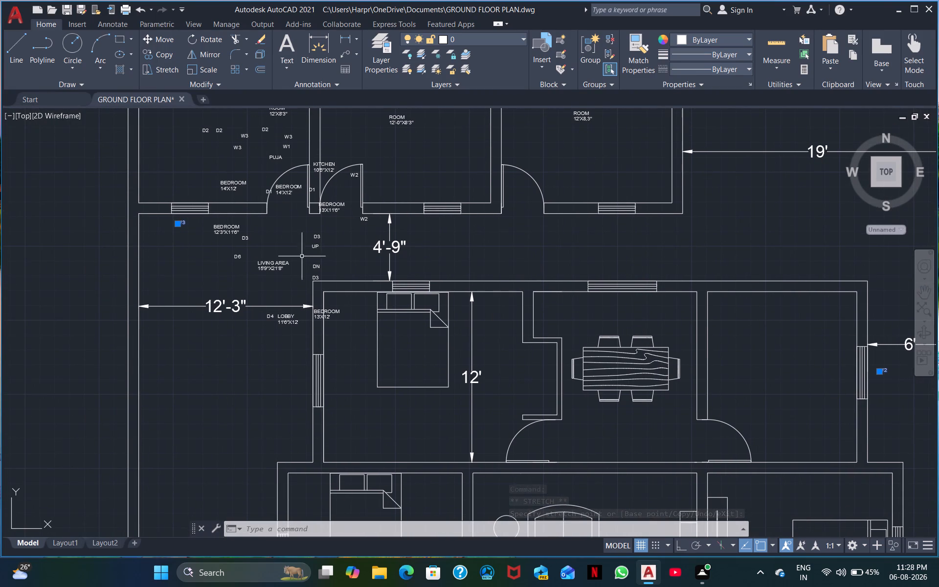
{"action": "left_click", "coordinate": [319, 237]}
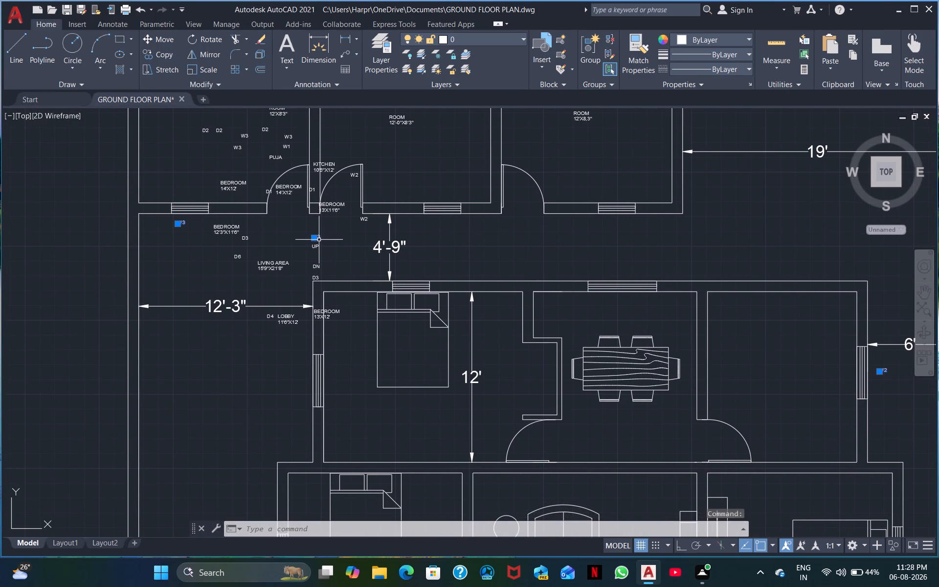
{"action": "left_click_drag", "start_coordinate": [314, 240], "coordinate": [459, 355]}
{"action": "left_click_drag", "start_coordinate": [466, 360], "coordinate": [471, 363]}
{"action": "left_click_drag", "start_coordinate": [478, 365], "coordinate": [507, 381]}
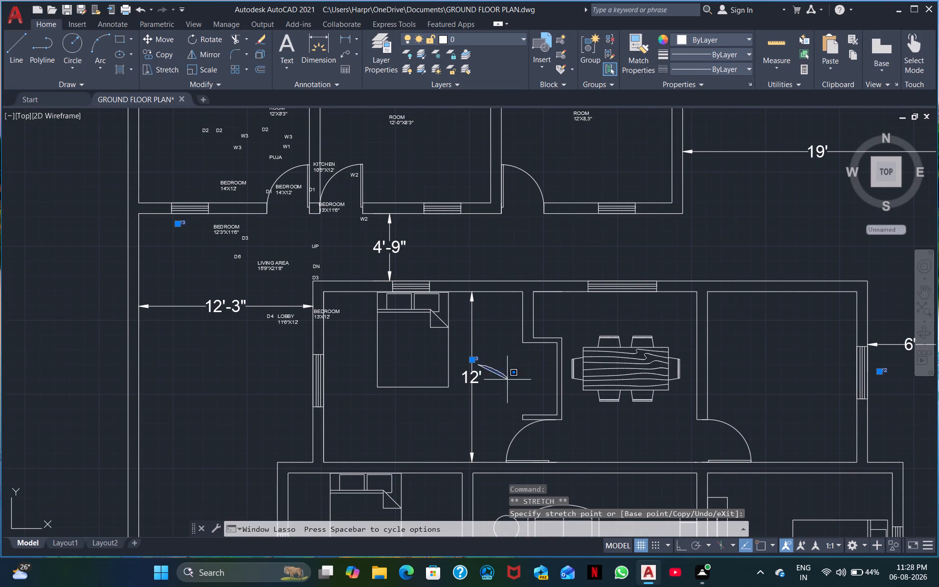
{"action": "left_click_drag", "start_coordinate": [507, 381], "coordinate": [524, 395]}
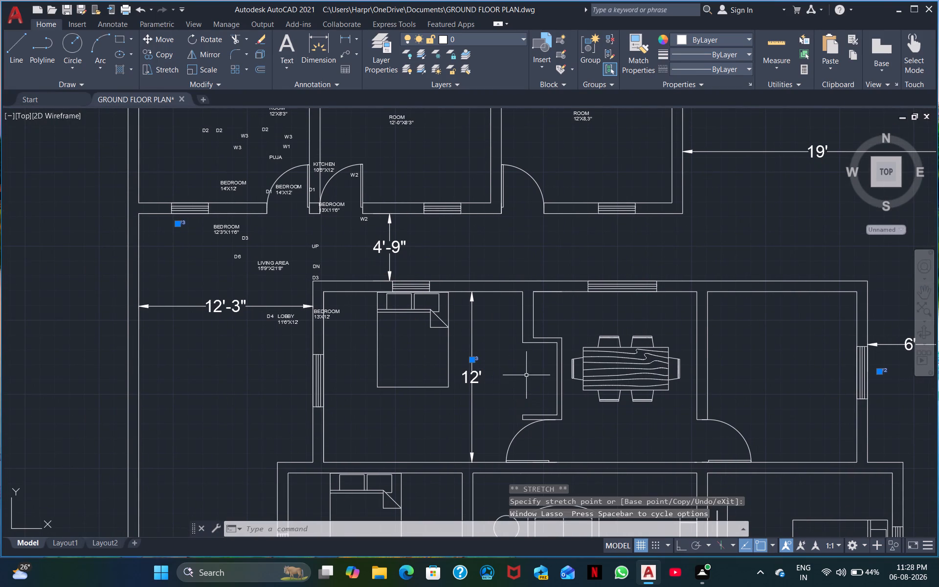
{"action": "left_click_drag", "start_coordinate": [476, 360], "coordinate": [488, 357]}
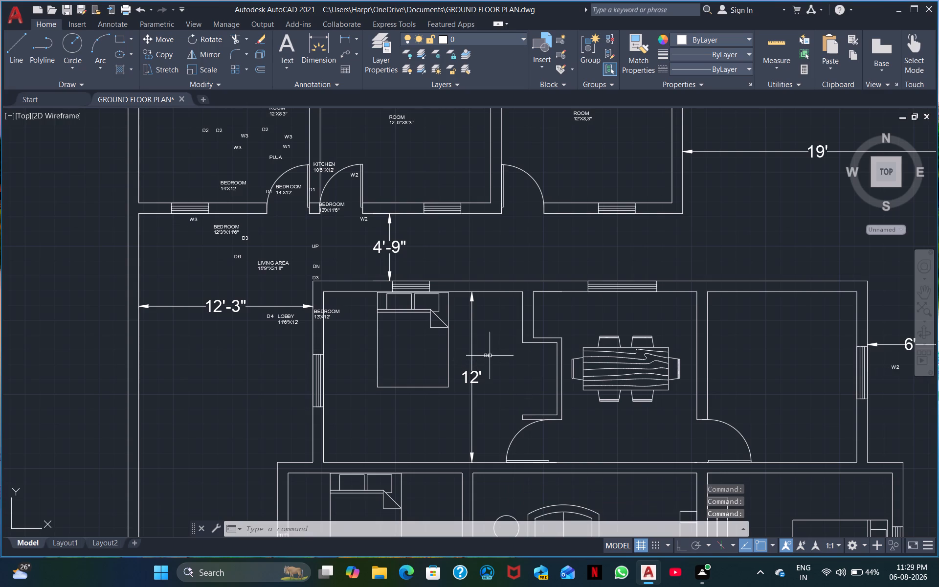
{"action": "left_click", "coordinate": [487, 356]}
{"action": "left_click_drag", "start_coordinate": [482, 358], "coordinate": [544, 427]}
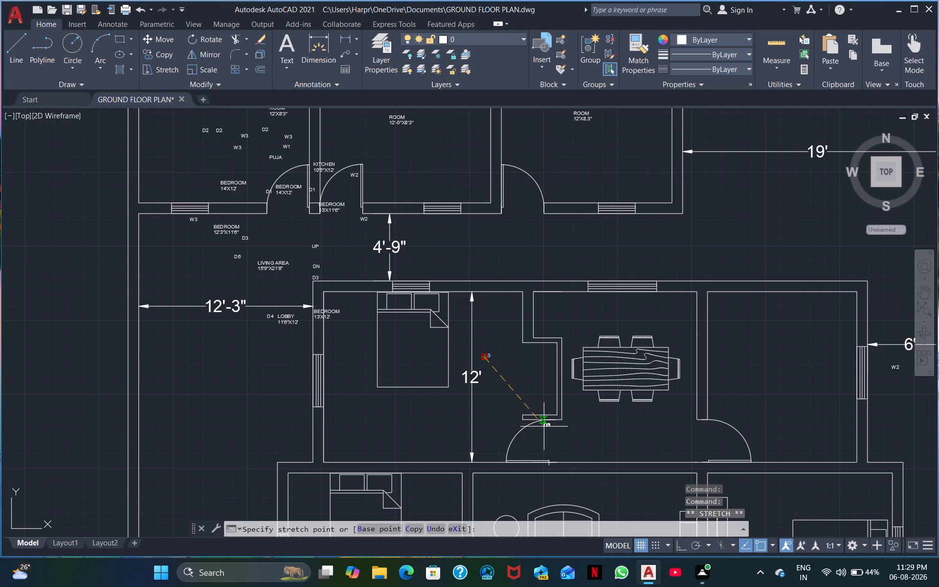
{"action": "left_click_drag", "start_coordinate": [544, 427], "coordinate": [546, 438]}
{"action": "left_click", "coordinate": [546, 438]}
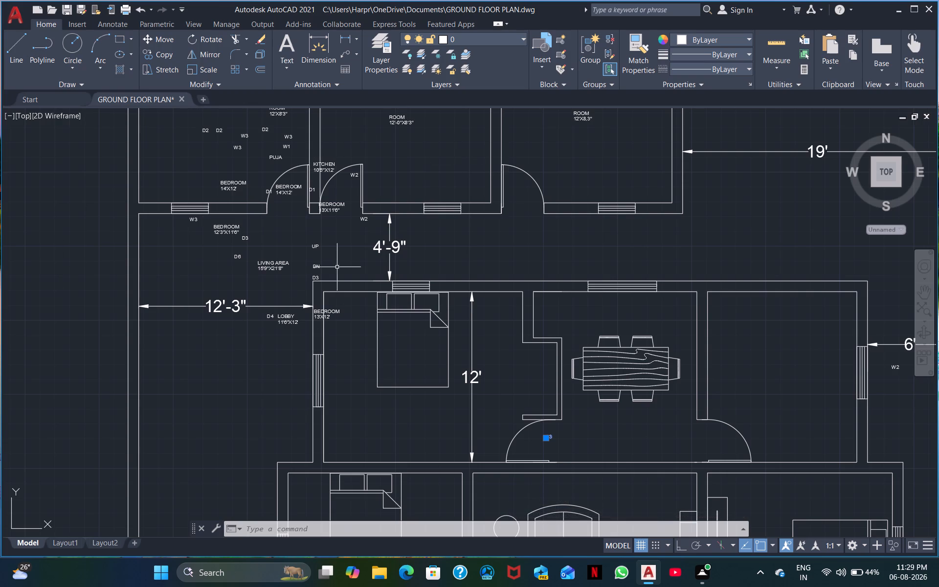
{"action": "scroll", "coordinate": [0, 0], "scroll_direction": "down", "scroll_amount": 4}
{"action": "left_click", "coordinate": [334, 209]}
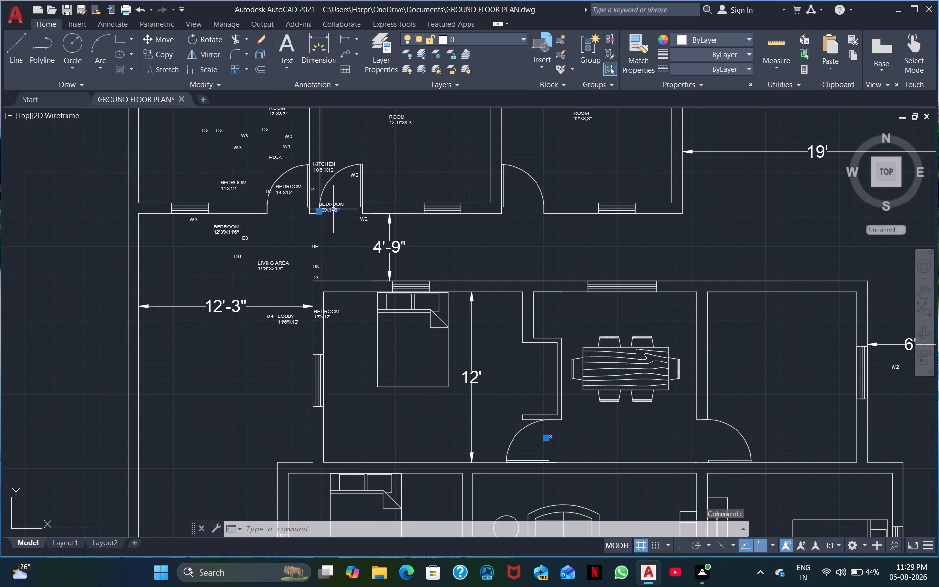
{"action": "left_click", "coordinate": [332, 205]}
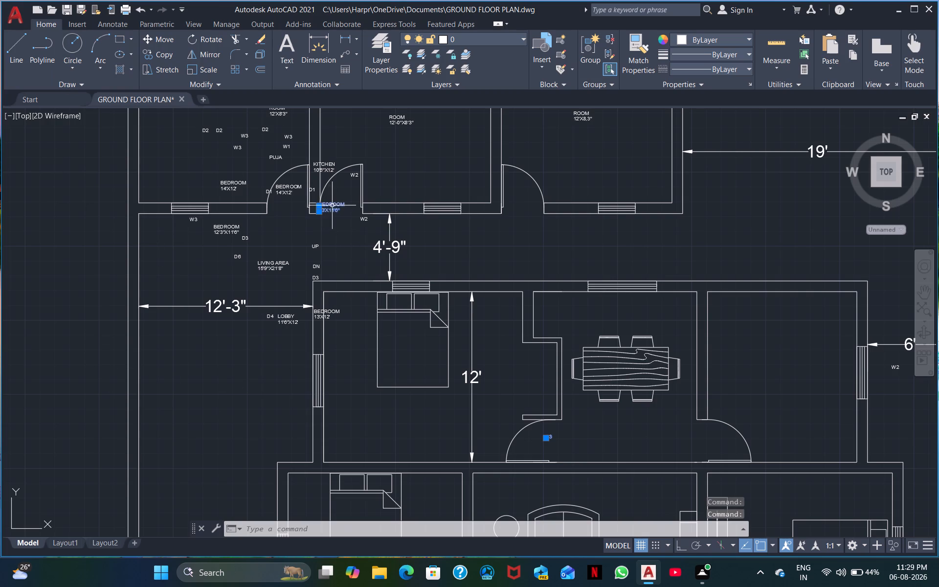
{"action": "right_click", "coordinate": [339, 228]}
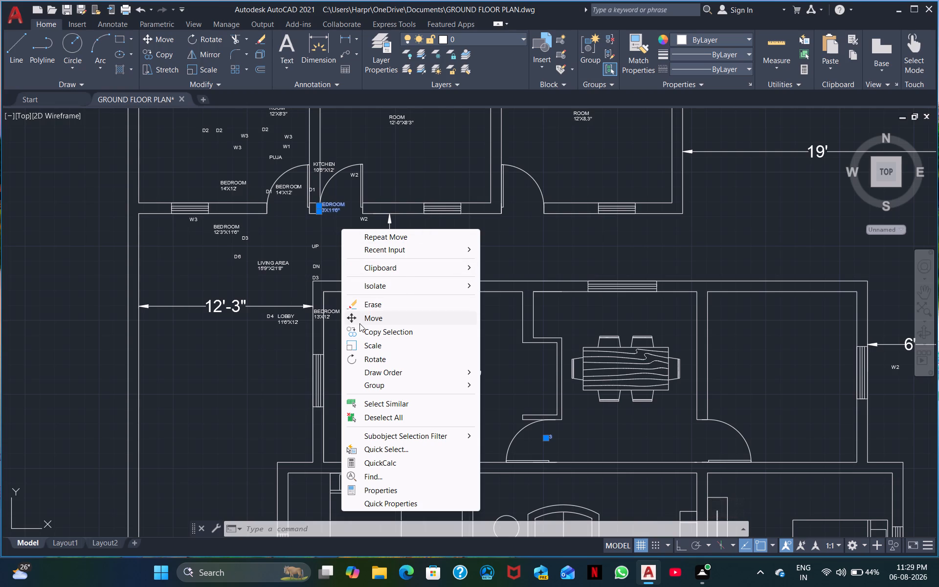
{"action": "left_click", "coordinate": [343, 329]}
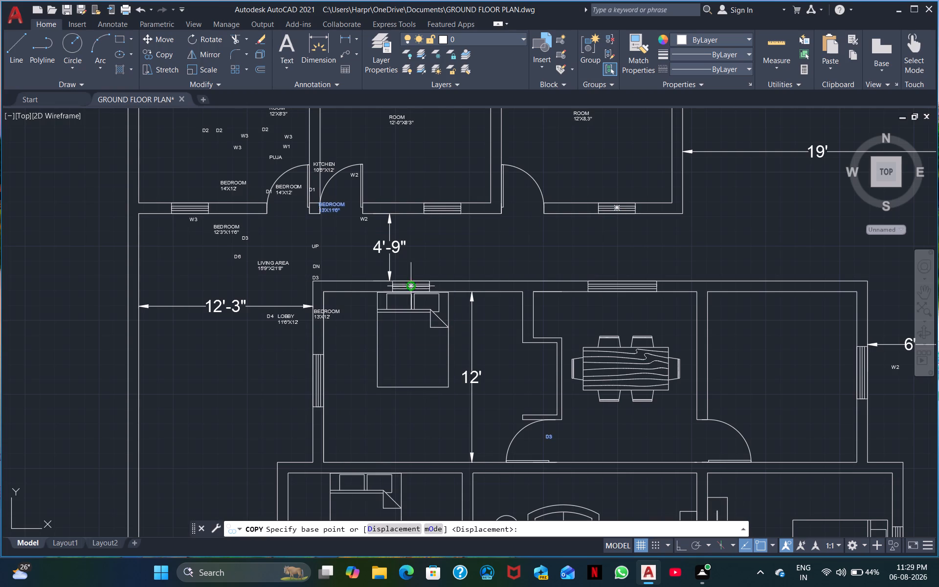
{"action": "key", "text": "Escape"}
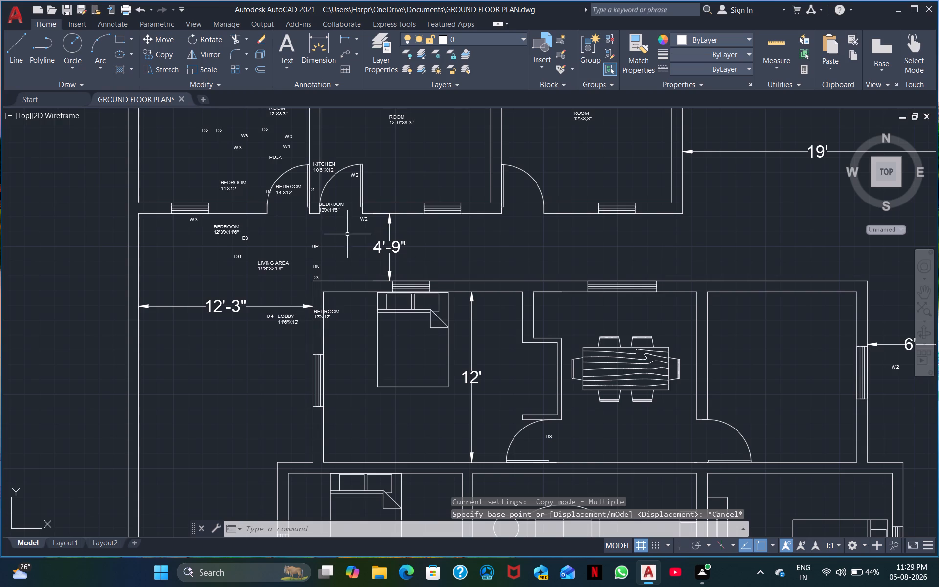
Move the UP and DN labels together to the open side of the staircase.
{"action": "left_click", "coordinate": [318, 248]}
{"action": "left_click", "coordinate": [316, 266]}
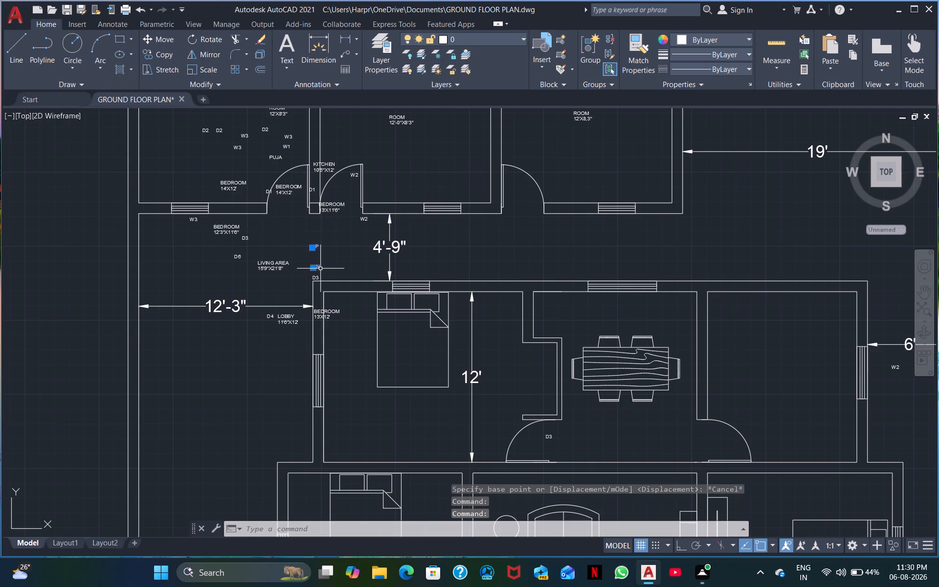
{"action": "right_click", "coordinate": [323, 270]}
{"action": "left_click", "coordinate": [360, 363]}
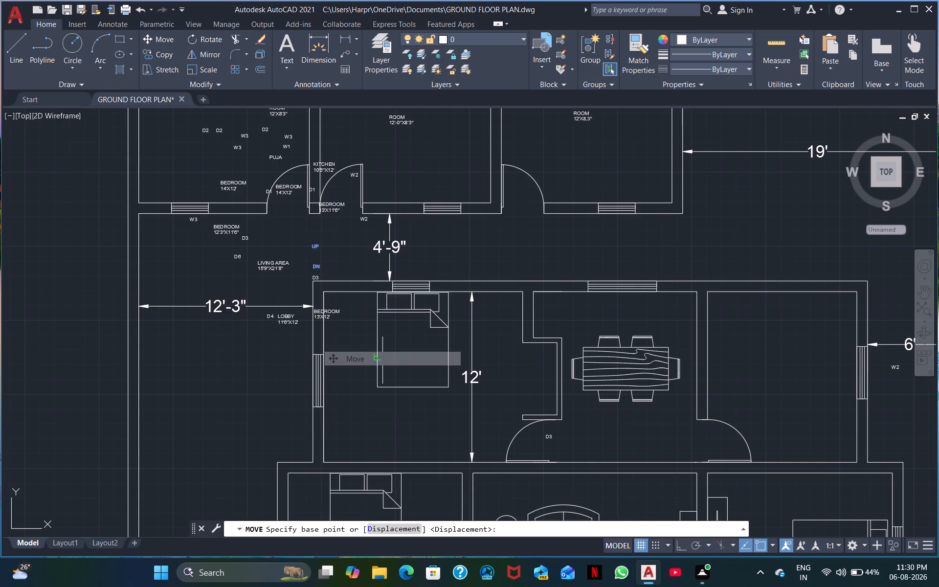
{"action": "left_click", "coordinate": [316, 249]}
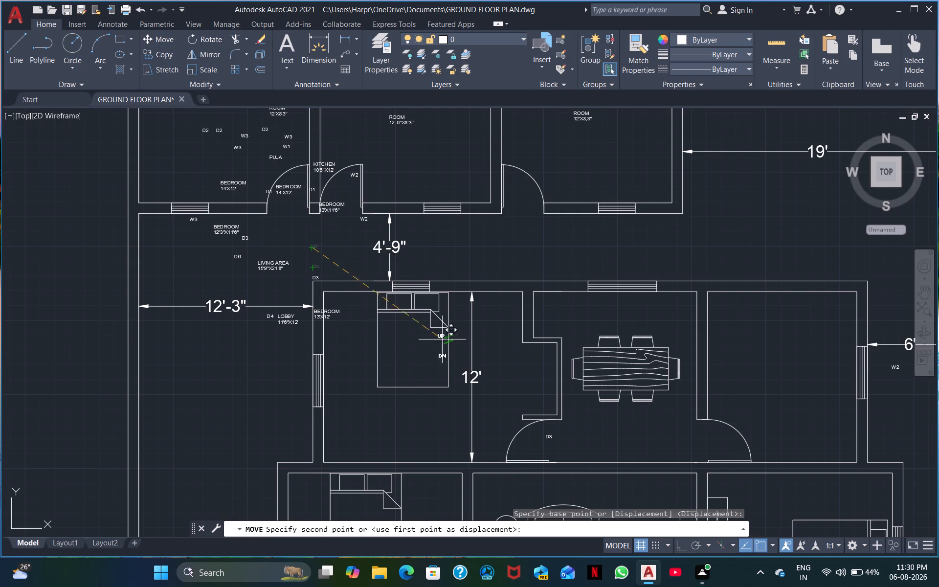
{"action": "middle_click_drag", "start_coordinate": [647, 447], "coordinate": [308, 231]}
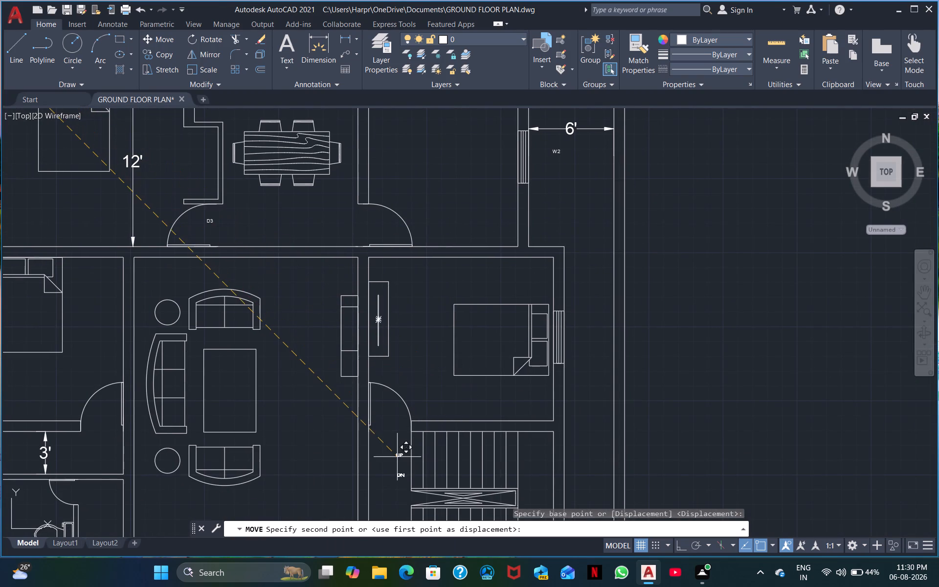
{"action": "left_click", "coordinate": [392, 456]}
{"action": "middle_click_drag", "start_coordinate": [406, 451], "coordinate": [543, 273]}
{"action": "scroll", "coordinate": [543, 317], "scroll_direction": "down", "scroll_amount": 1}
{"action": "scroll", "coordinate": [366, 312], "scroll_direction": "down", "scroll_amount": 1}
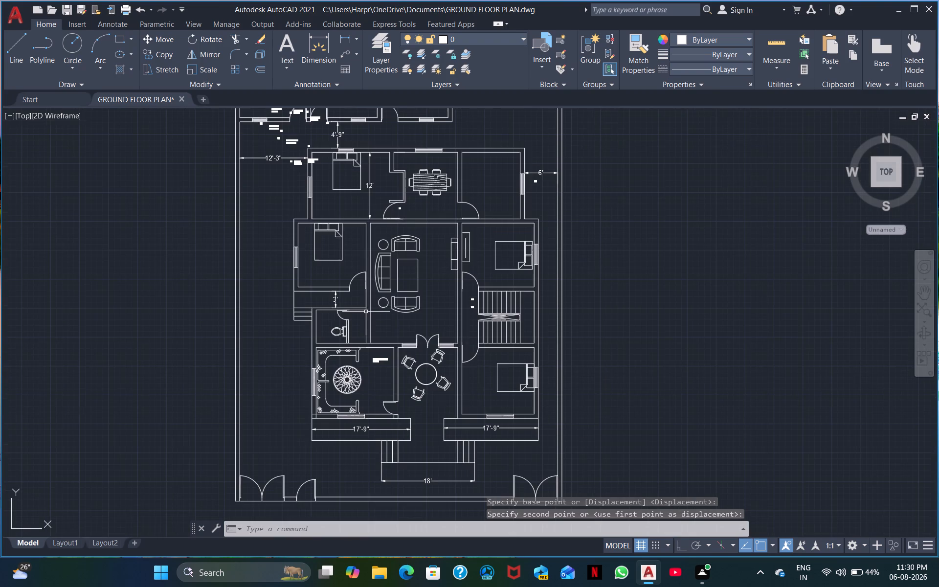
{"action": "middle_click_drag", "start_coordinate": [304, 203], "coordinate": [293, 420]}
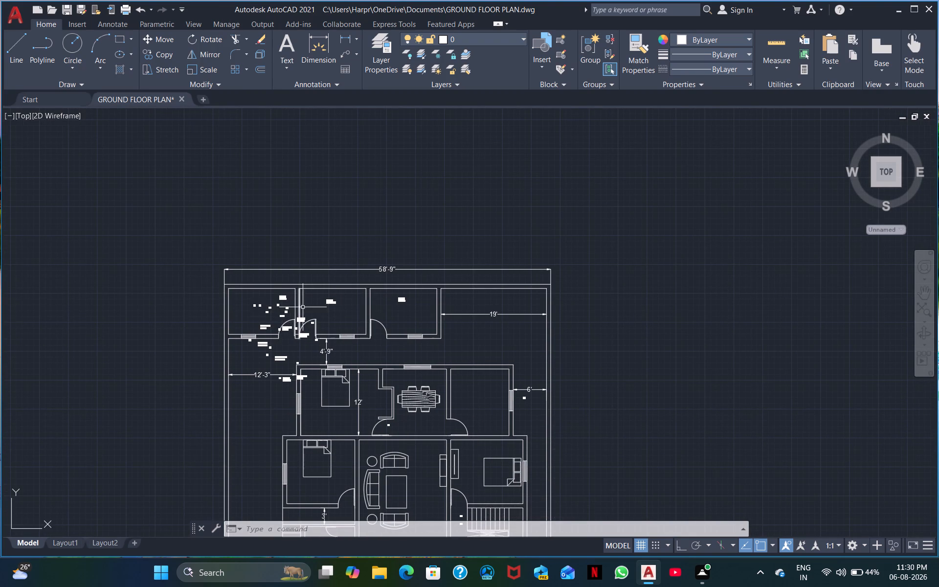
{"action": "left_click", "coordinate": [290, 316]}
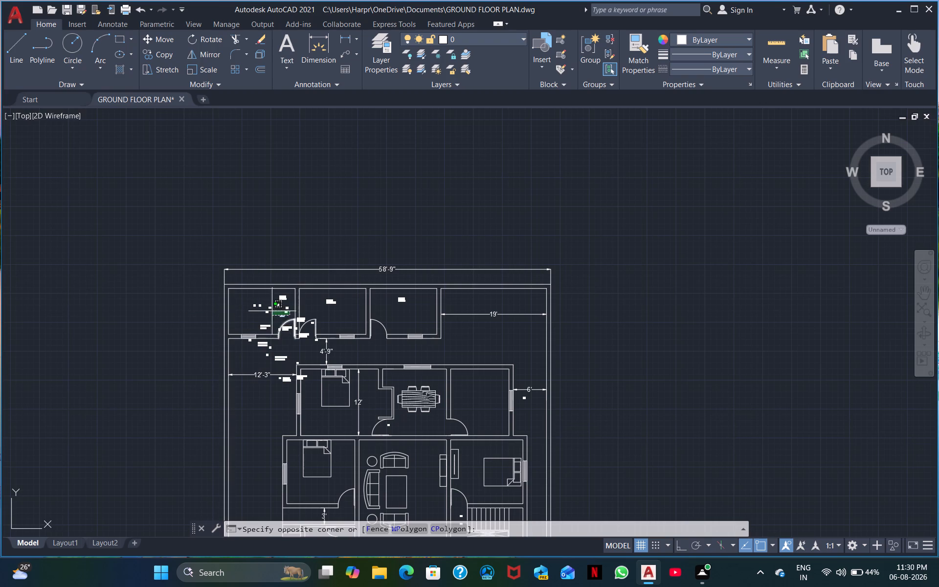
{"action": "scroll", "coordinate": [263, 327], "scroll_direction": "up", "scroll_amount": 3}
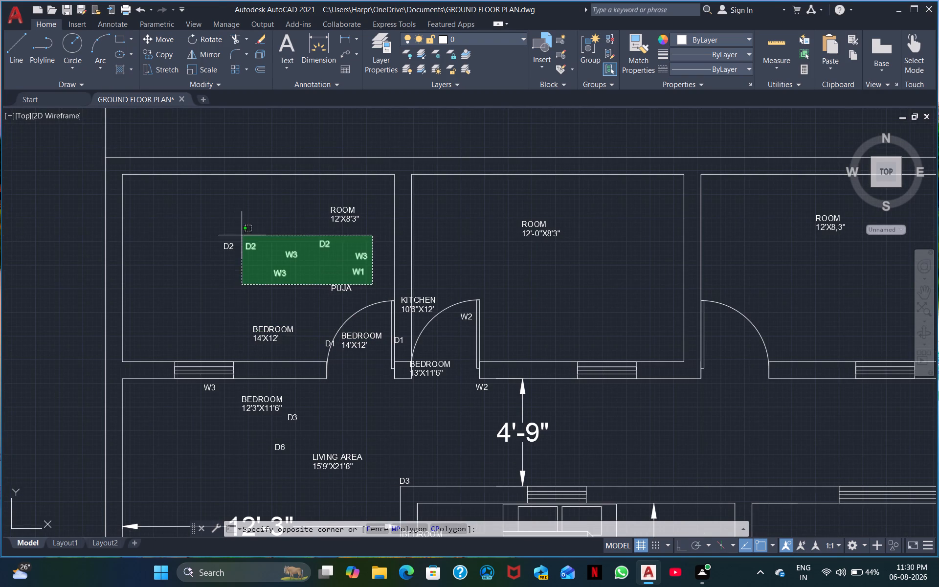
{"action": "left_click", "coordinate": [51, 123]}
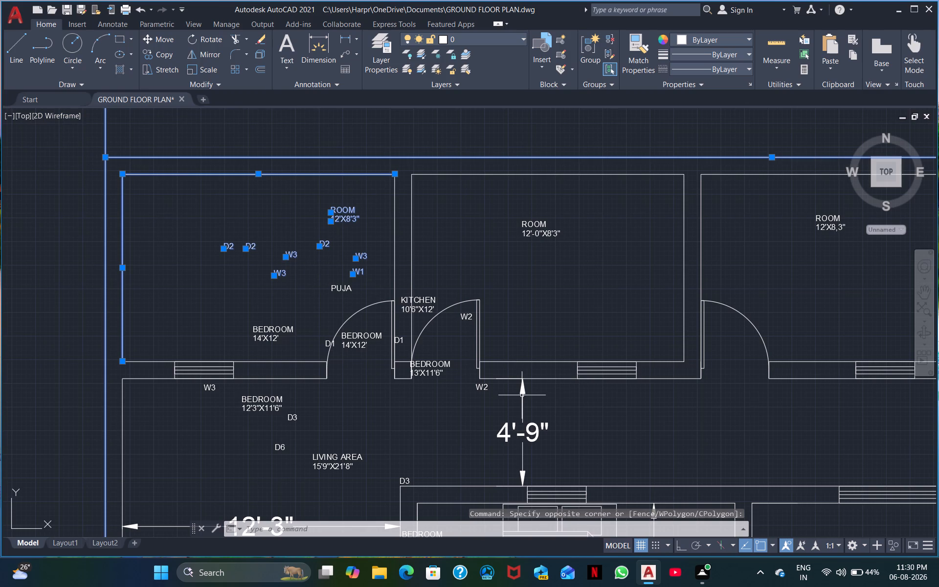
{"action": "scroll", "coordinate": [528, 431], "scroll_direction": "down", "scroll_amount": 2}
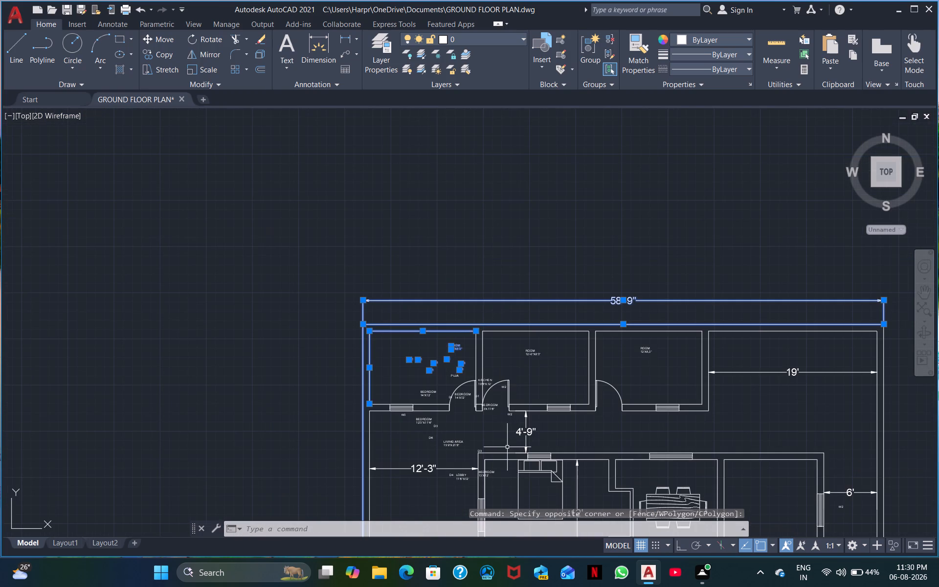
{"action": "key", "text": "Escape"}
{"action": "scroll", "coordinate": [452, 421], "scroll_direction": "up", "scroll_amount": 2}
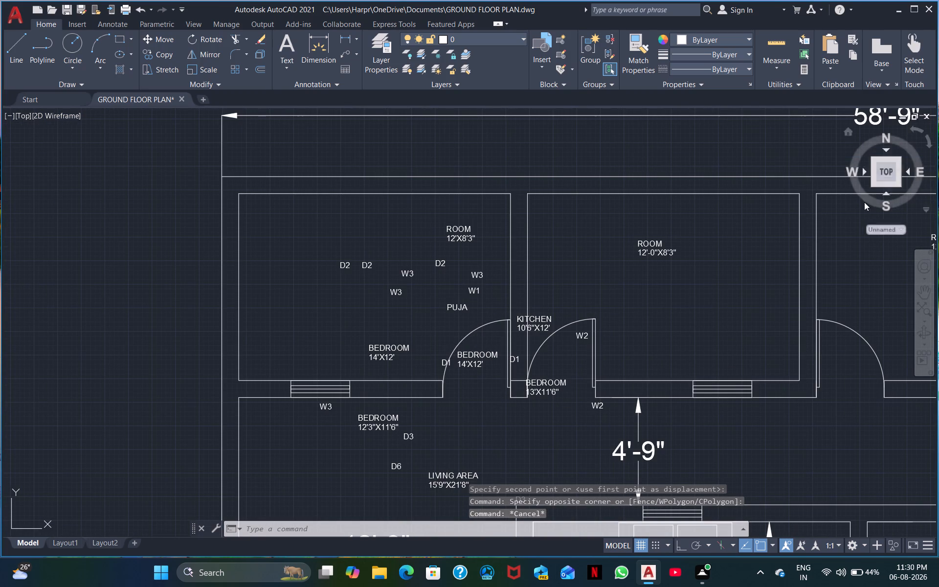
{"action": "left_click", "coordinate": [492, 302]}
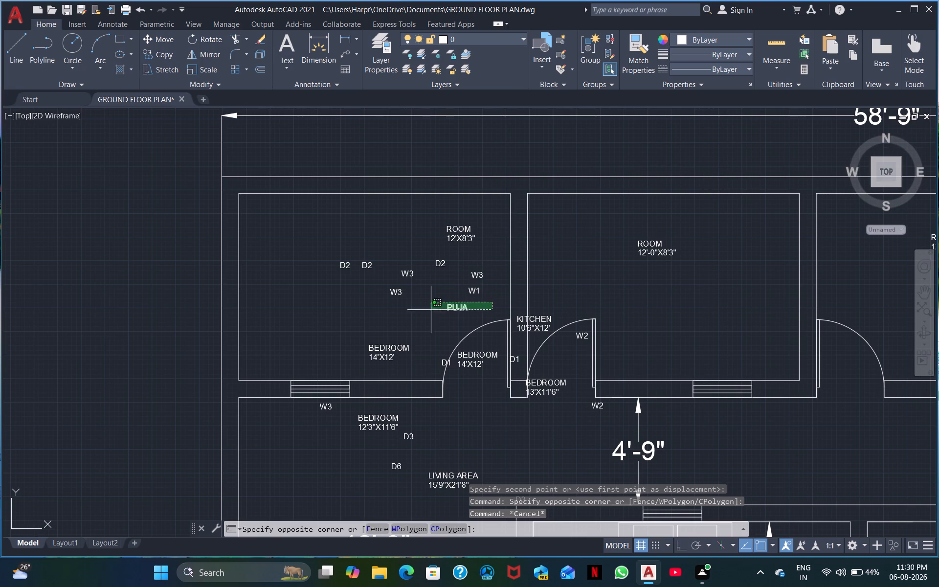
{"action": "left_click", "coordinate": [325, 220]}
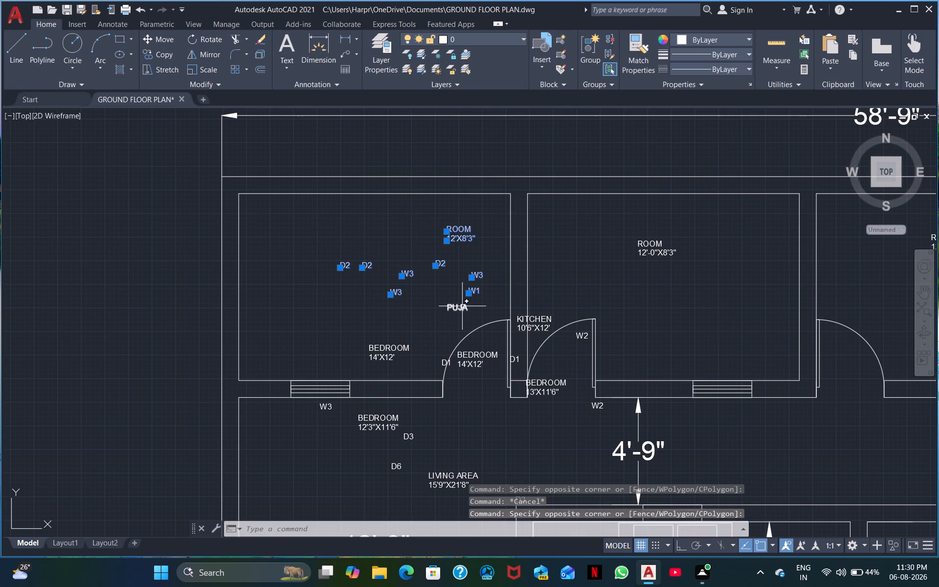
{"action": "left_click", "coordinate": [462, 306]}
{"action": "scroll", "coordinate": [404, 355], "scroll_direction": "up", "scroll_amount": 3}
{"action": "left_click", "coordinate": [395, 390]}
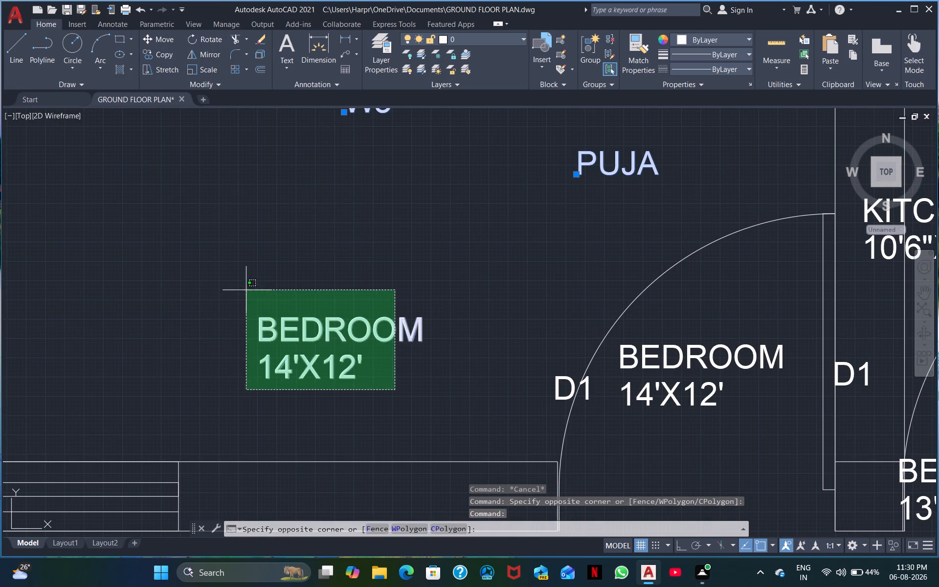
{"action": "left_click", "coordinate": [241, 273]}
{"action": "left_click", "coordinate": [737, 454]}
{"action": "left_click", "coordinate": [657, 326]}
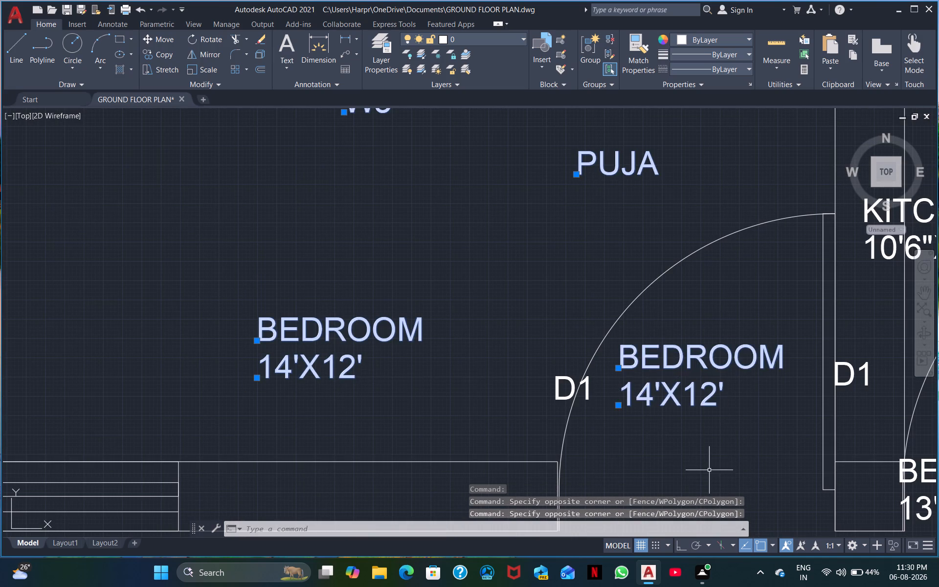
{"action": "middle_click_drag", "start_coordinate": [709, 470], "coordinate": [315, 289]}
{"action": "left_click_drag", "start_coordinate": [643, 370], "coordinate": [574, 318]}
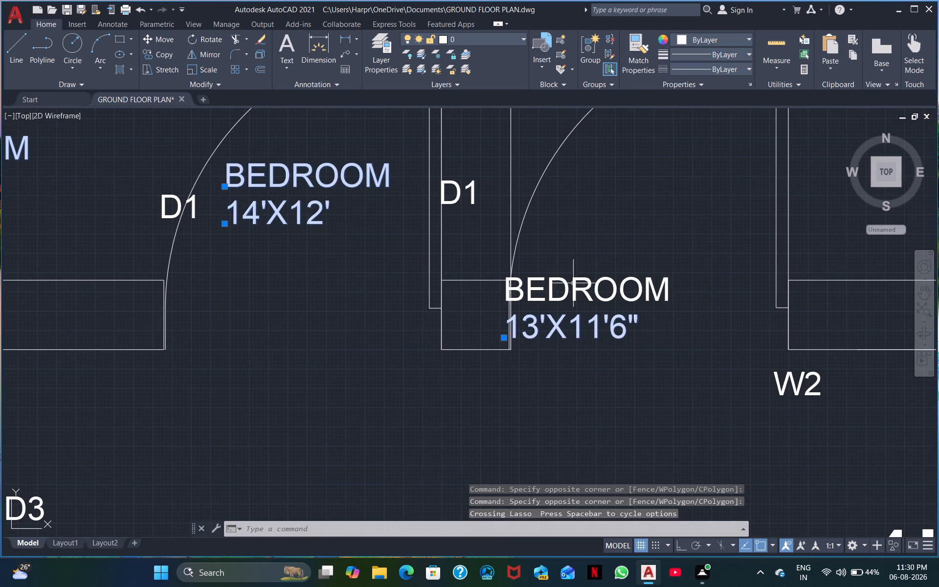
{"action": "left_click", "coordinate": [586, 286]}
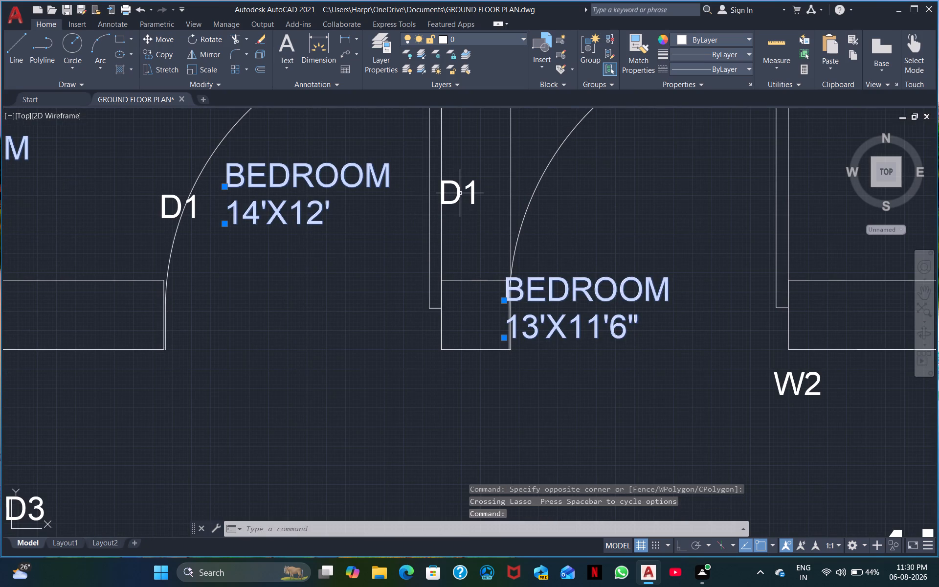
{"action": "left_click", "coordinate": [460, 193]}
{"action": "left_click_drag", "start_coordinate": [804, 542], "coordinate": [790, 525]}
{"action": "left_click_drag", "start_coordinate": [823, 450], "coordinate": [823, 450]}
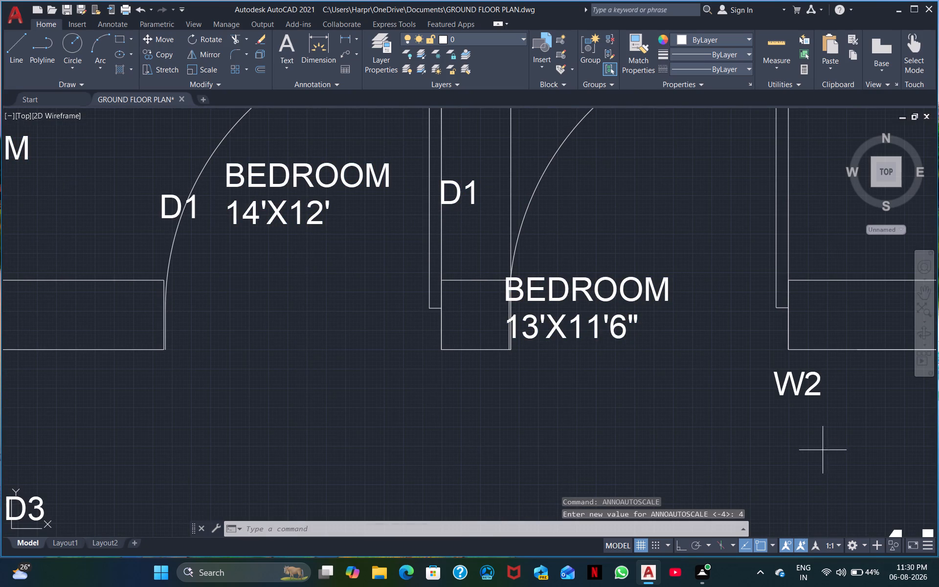
Move the clustered door, window and room labels, including the 12'-0"X8'3" ROOM label but not W3 and W1 beside PUJA, to empty space east of the plan.
{"action": "left_click_drag", "start_coordinate": [823, 450], "coordinate": [810, 434]}
{"action": "left_click", "coordinate": [758, 368]}
{"action": "scroll", "coordinate": [812, 436], "scroll_direction": "down", "scroll_amount": 2}
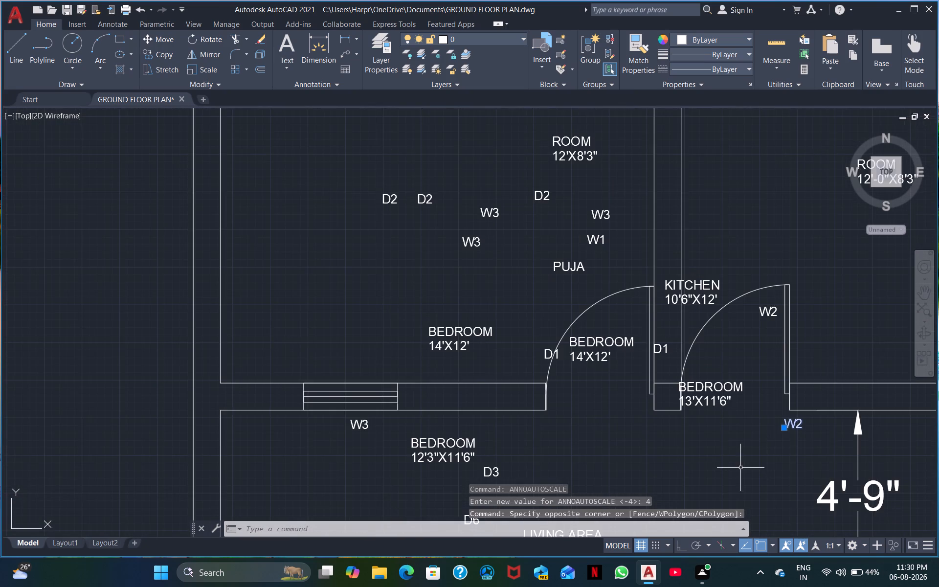
{"action": "middle_click_drag", "start_coordinate": [745, 465], "coordinate": [599, 521]}
{"action": "left_click", "coordinate": [548, 357]}
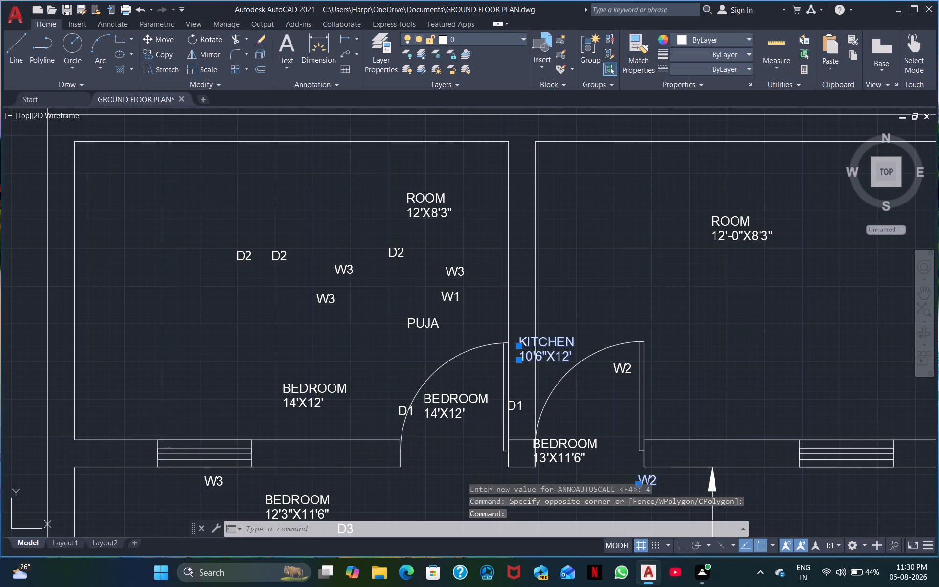
{"action": "left_click", "coordinate": [553, 339]}
{"action": "left_click", "coordinate": [623, 375]}
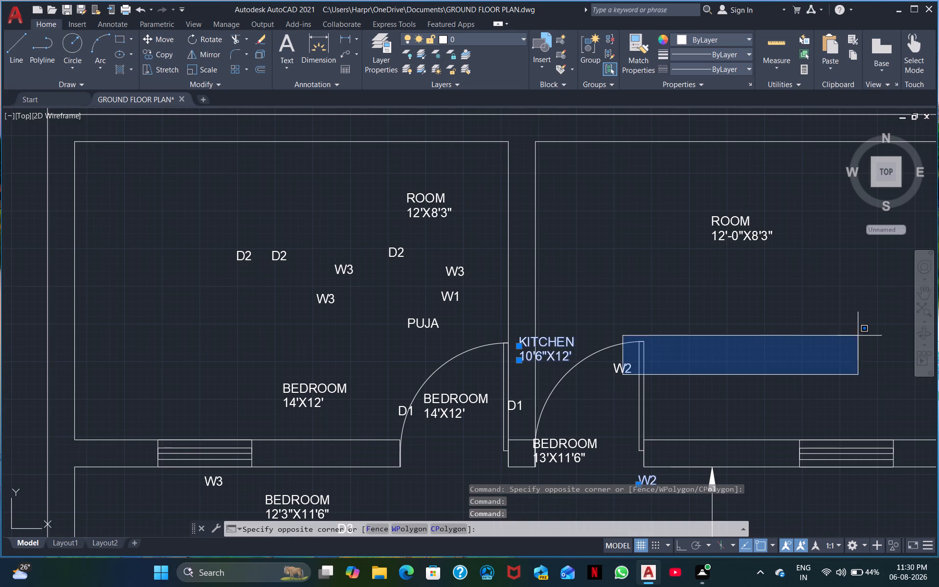
{"action": "left_click", "coordinate": [627, 369]}
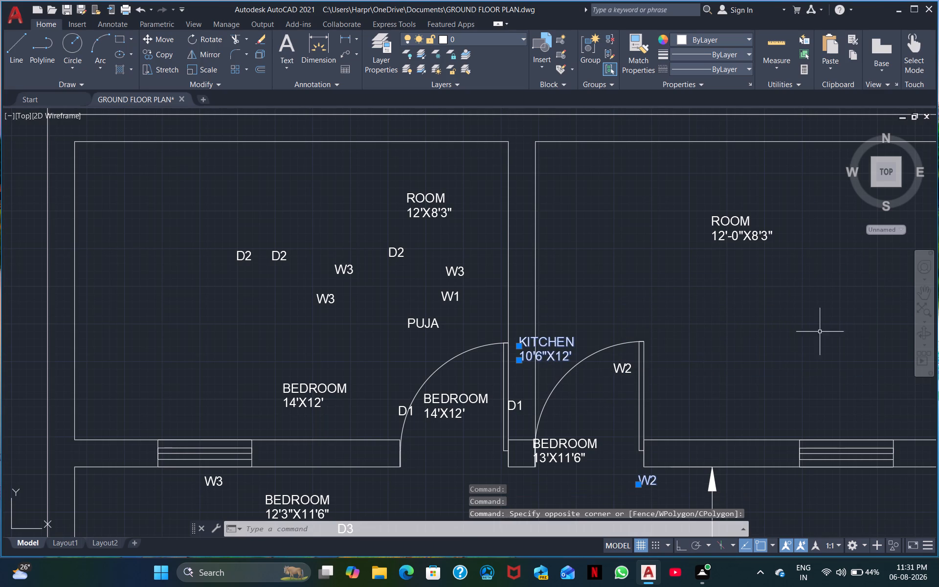
{"action": "left_click_drag", "start_coordinate": [833, 308], "coordinate": [734, 282]}
{"action": "left_click", "coordinate": [696, 197]}
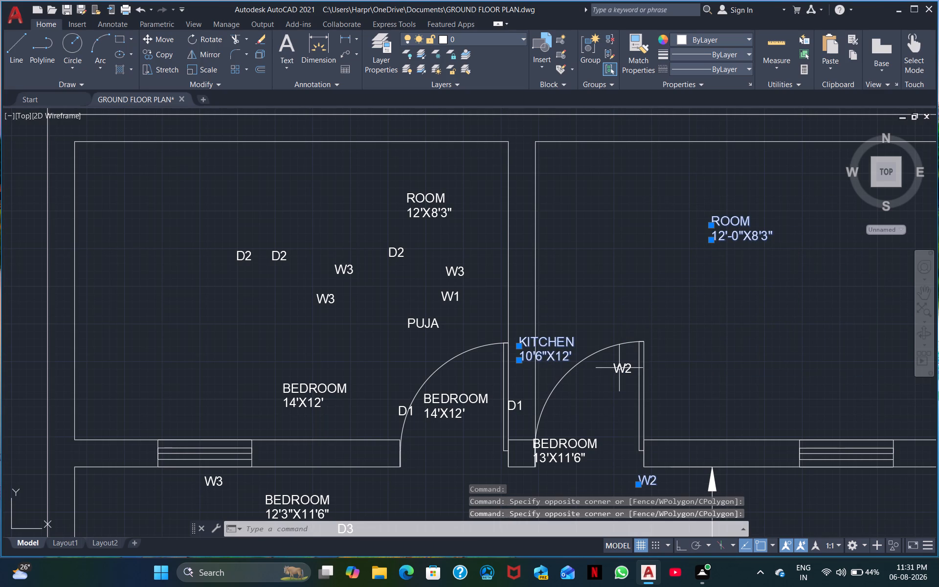
{"action": "left_click", "coordinate": [618, 368]}
{"action": "left_click_drag", "start_coordinate": [590, 488], "coordinate": [574, 467]}
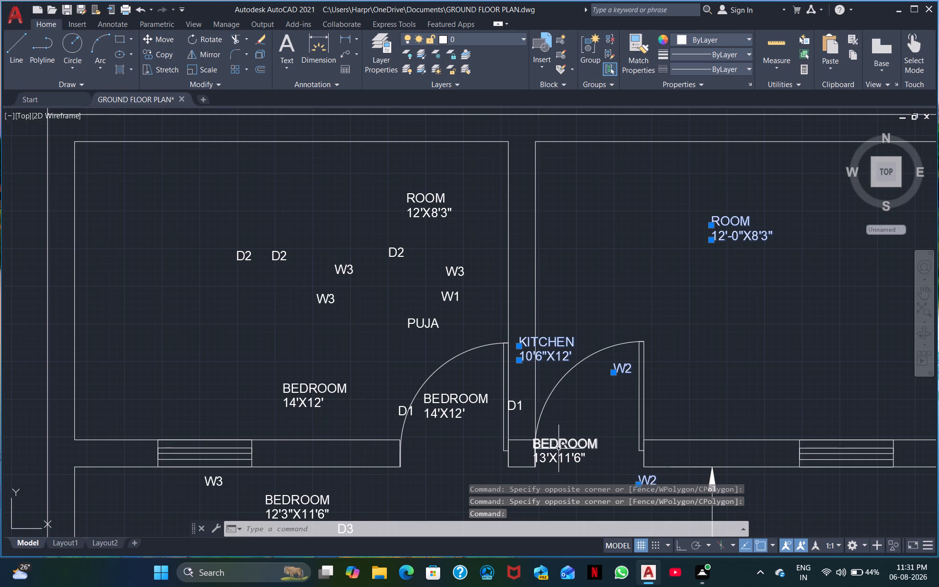
{"action": "left_click", "coordinate": [577, 471]}
{"action": "left_click", "coordinate": [566, 432]}
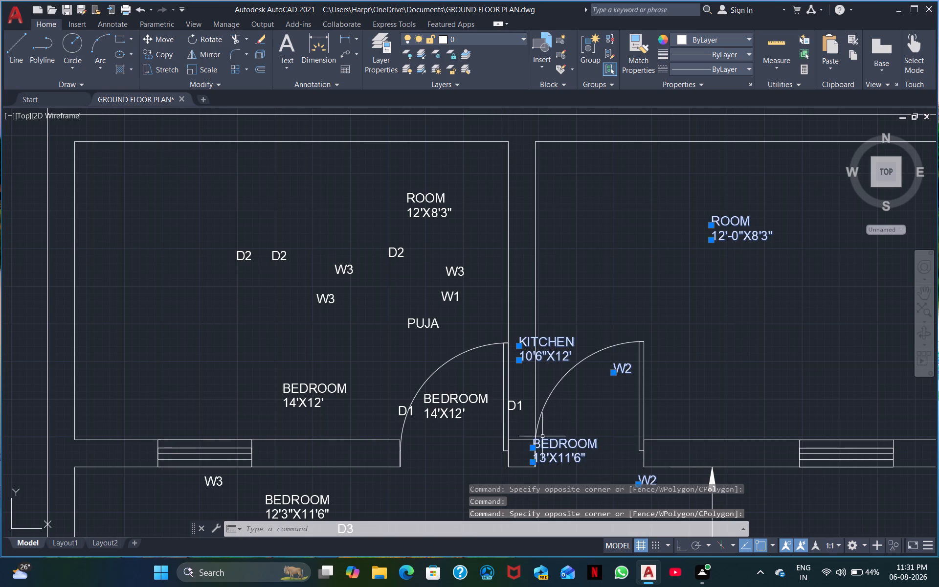
{"action": "left_click", "coordinate": [454, 414]}
{"action": "left_click", "coordinate": [455, 398]}
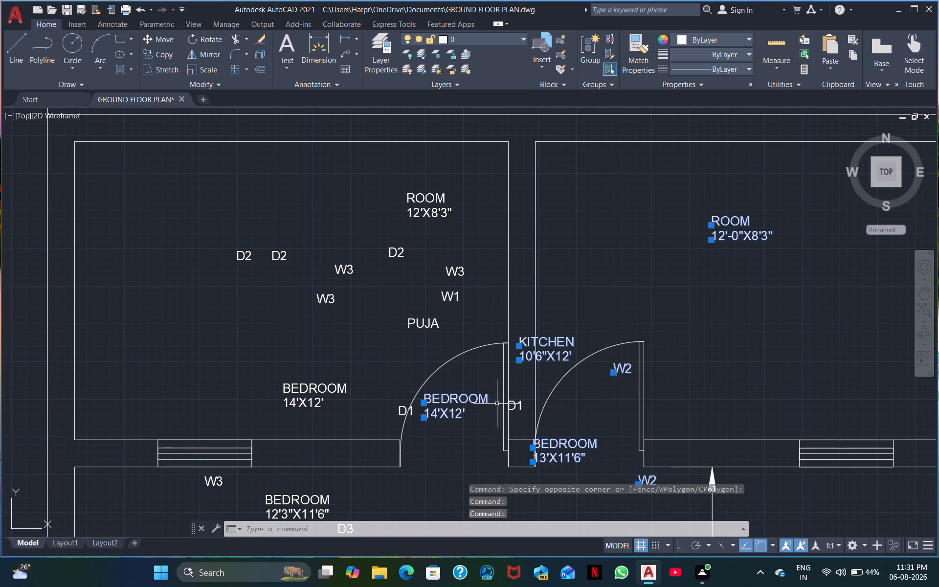
{"action": "left_click", "coordinate": [514, 407]}
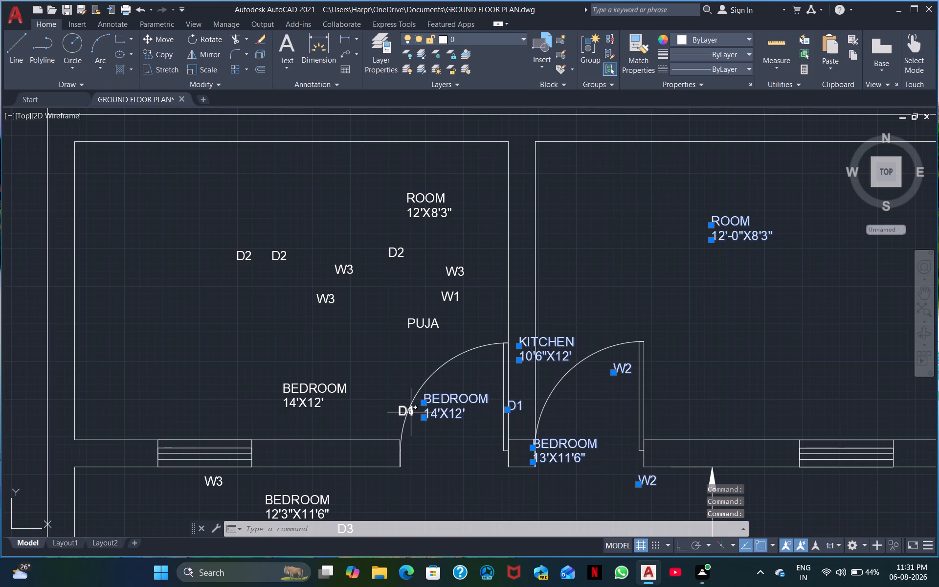
{"action": "left_click", "coordinate": [403, 412]}
{"action": "left_click", "coordinate": [441, 330]}
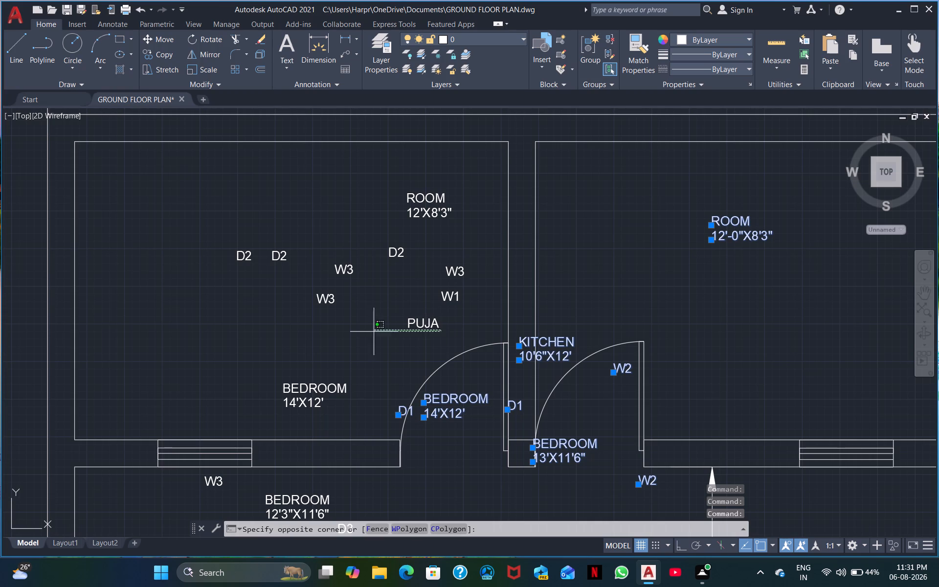
{"action": "left_click", "coordinate": [194, 158]}
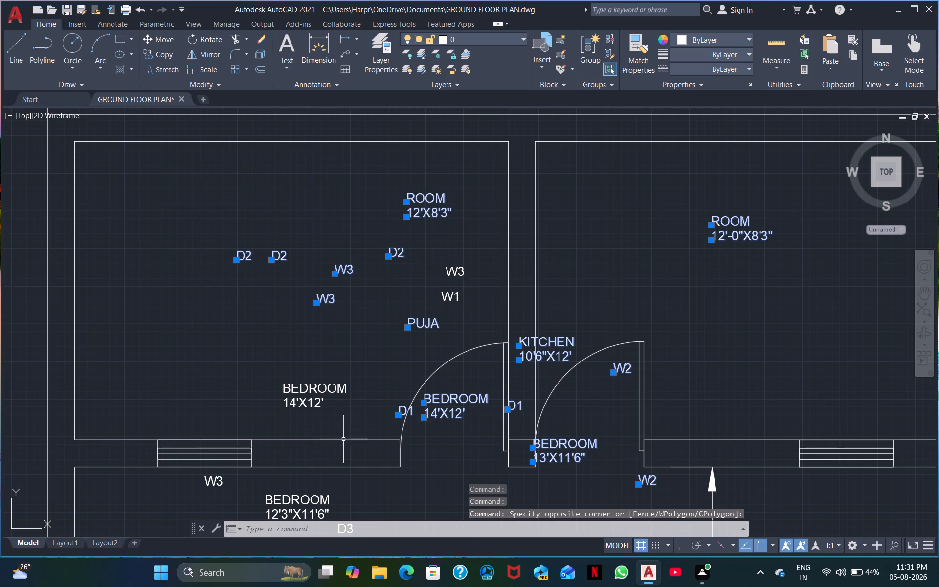
{"action": "left_click", "coordinate": [341, 417]}
{"action": "left_click", "coordinate": [266, 364]}
{"action": "middle_click_drag", "start_coordinate": [347, 436], "coordinate": [352, 299]}
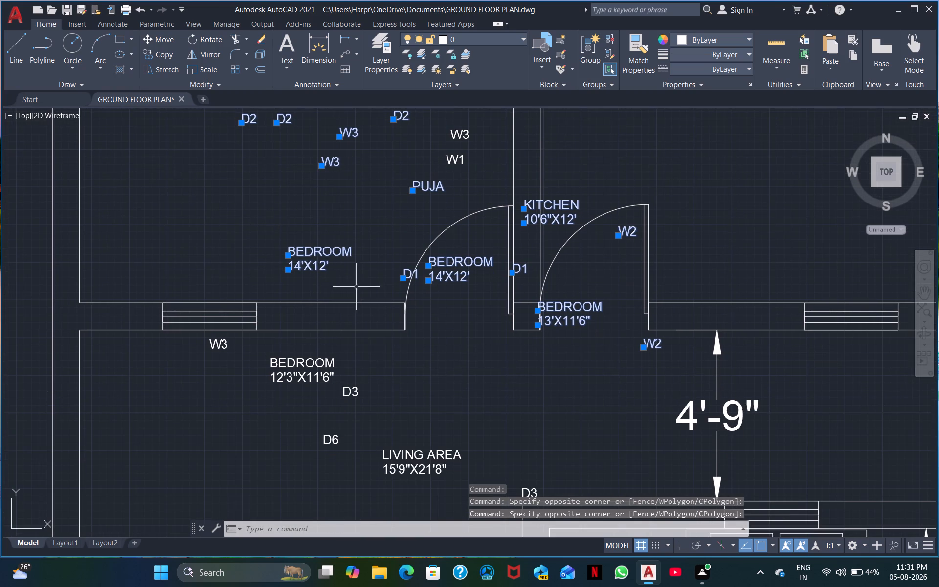
{"action": "left_click", "coordinate": [459, 490]}
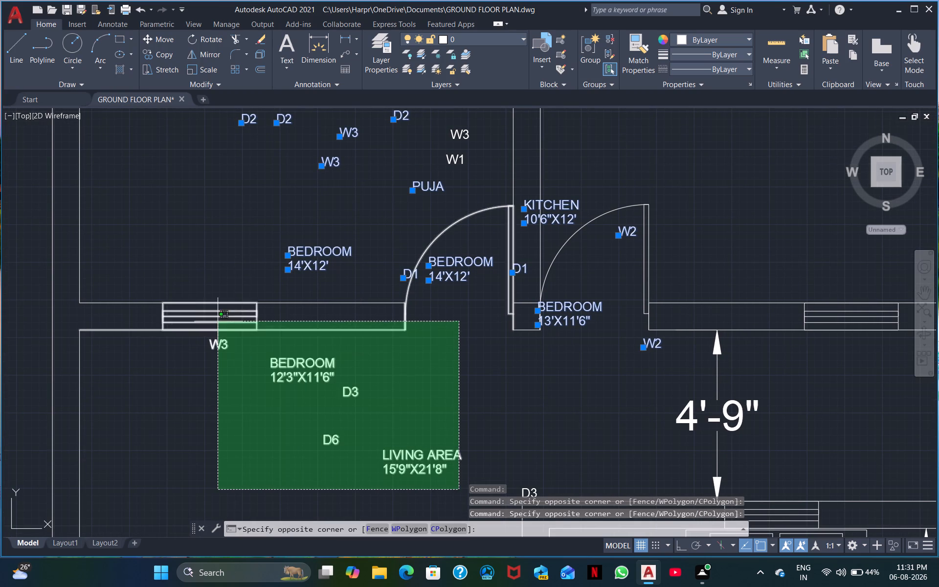
{"action": "left_click", "coordinate": [180, 340]}
{"action": "scroll", "coordinate": [371, 429], "scroll_direction": "down", "scroll_amount": 1}
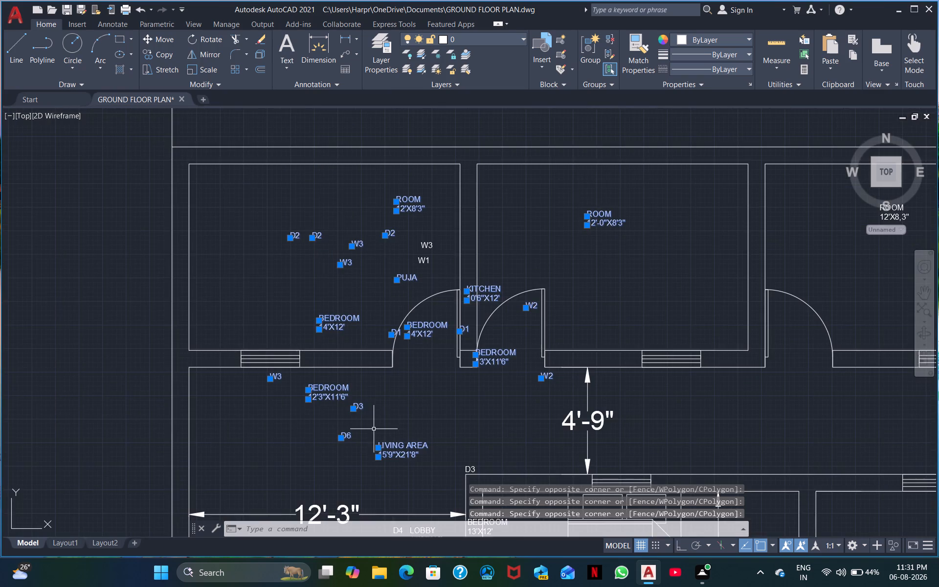
{"action": "scroll", "coordinate": [459, 426], "scroll_direction": "down", "scroll_amount": 1}
{"action": "middle_click_drag", "start_coordinate": [462, 424], "coordinate": [373, 357]}
{"action": "left_click", "coordinate": [353, 424]}
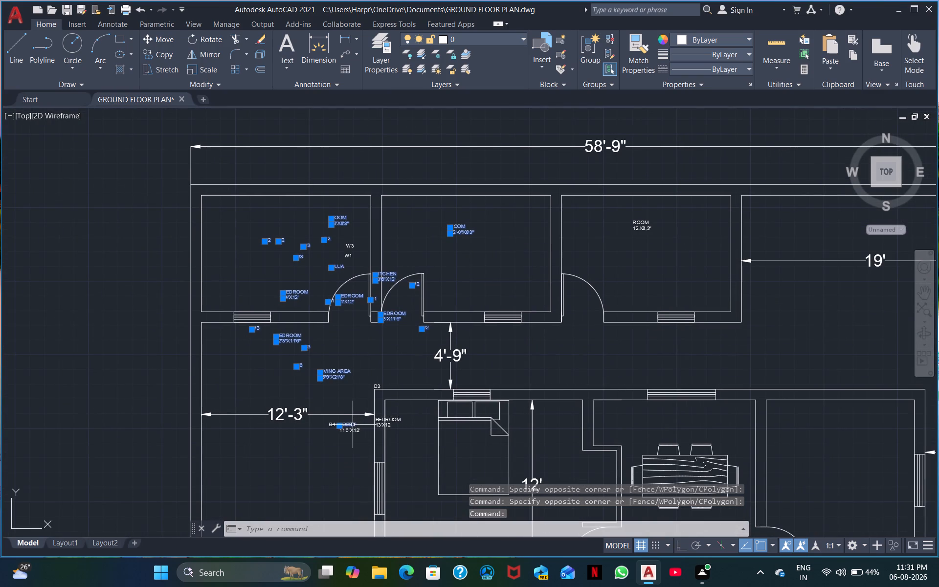
{"action": "left_click", "coordinate": [350, 429]}
{"action": "left_click", "coordinate": [330, 425]}
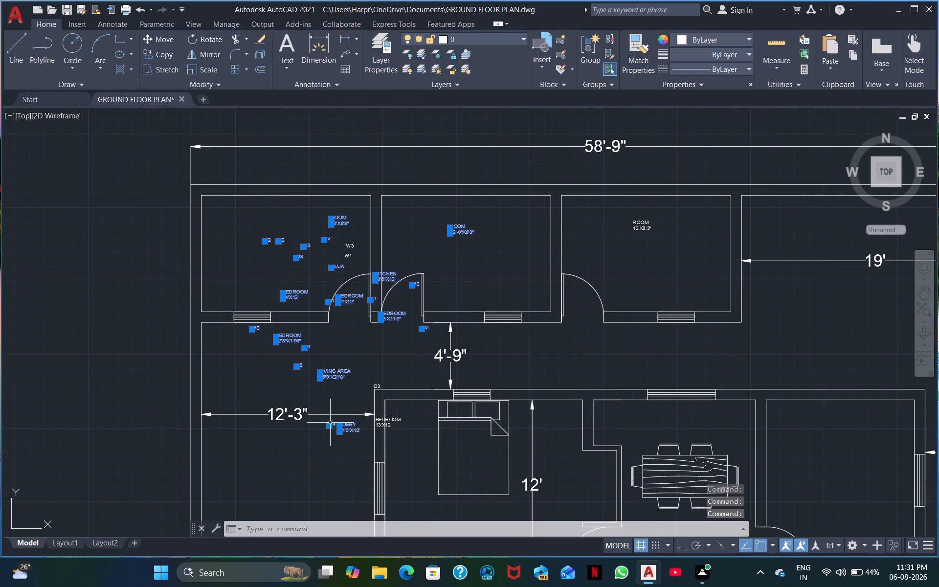
{"action": "left_click", "coordinate": [390, 419]}
{"action": "left_click", "coordinate": [385, 424]}
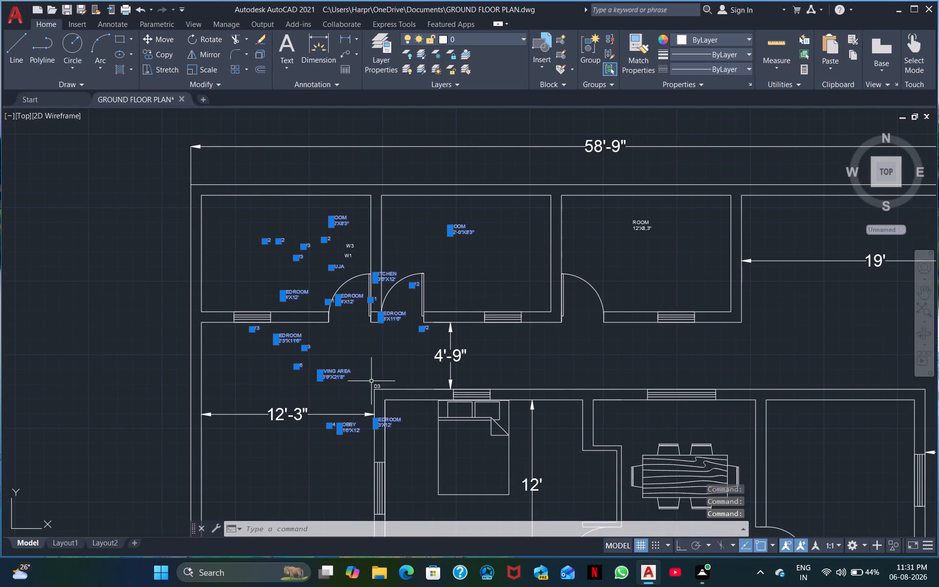
{"action": "left_click", "coordinate": [379, 386]}
{"action": "right_click", "coordinate": [644, 270]}
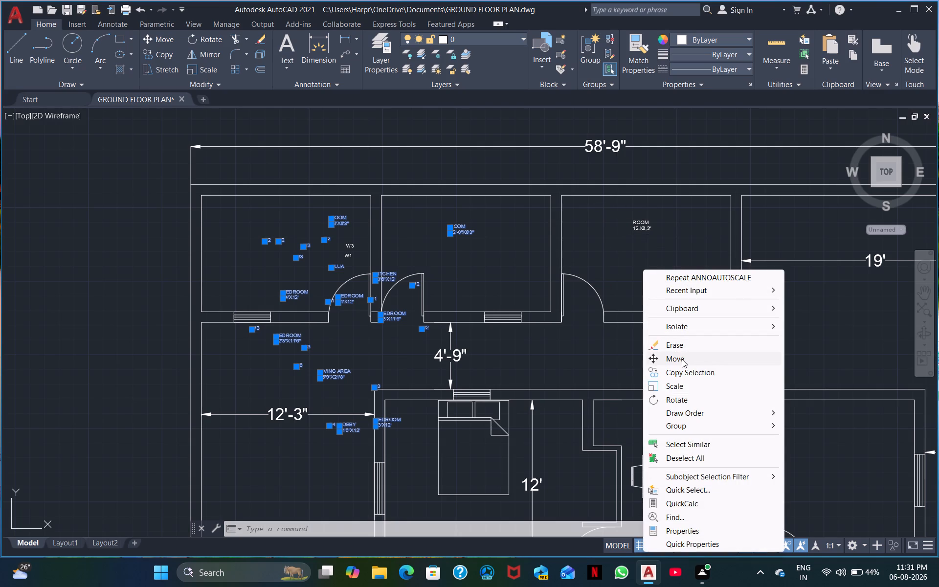
{"action": "left_click", "coordinate": [682, 359]}
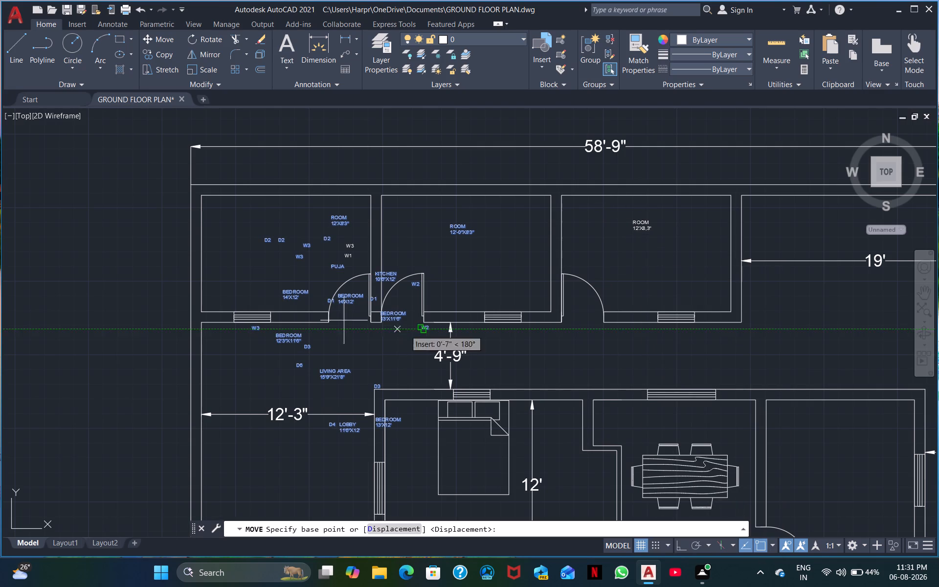
{"action": "left_click", "coordinate": [390, 320]}
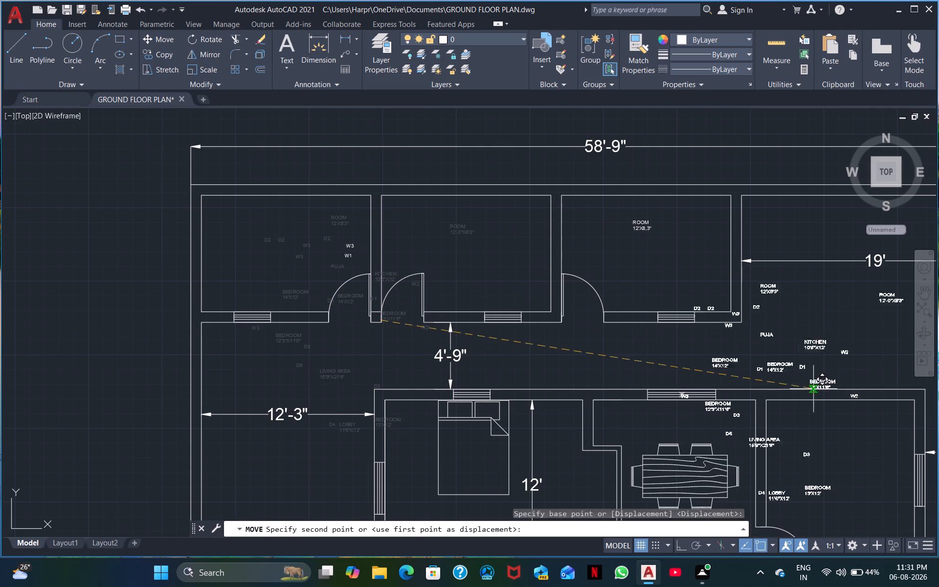
{"action": "middle_click_drag", "start_coordinate": [854, 393], "coordinate": [318, 377]}
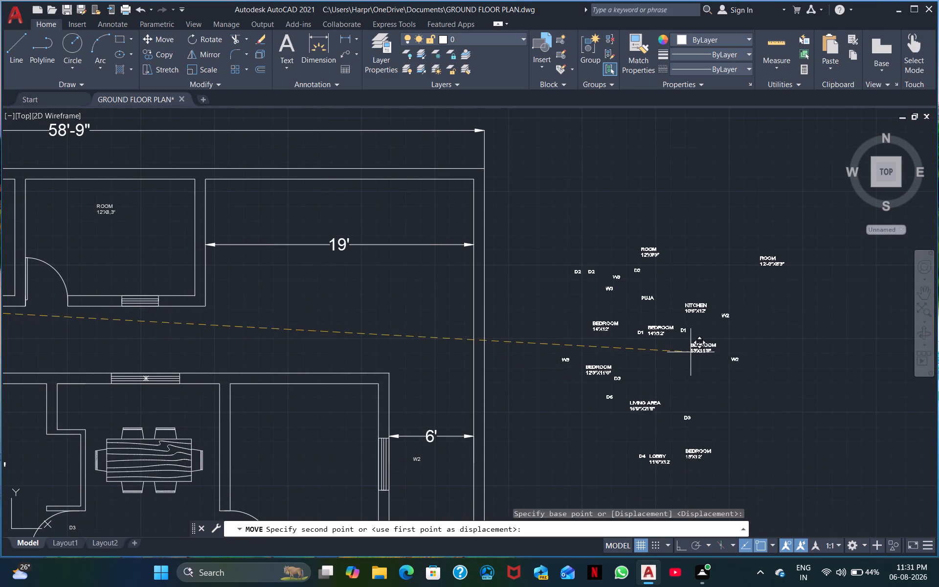
{"action": "left_click", "coordinate": [691, 352]}
{"action": "middle_click_drag", "start_coordinate": [650, 378], "coordinate": [927, 369]}
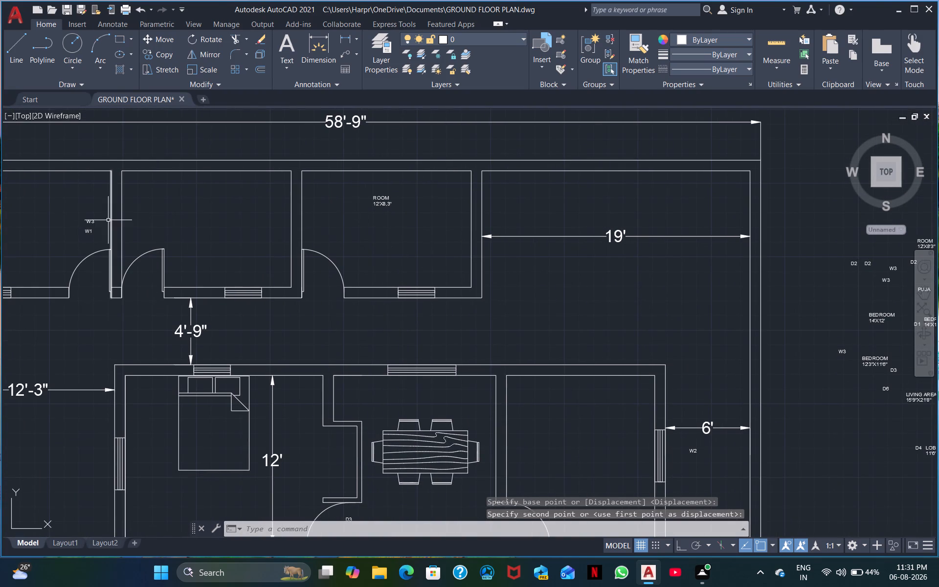
Move the W3 and W1 labels out of the upper row of rooms to the label cluster east of the plan, beside LIVING AREA.
{"action": "left_click_drag", "start_coordinate": [96, 234], "coordinate": [92, 238]}
{"action": "left_click", "coordinate": [76, 218]}
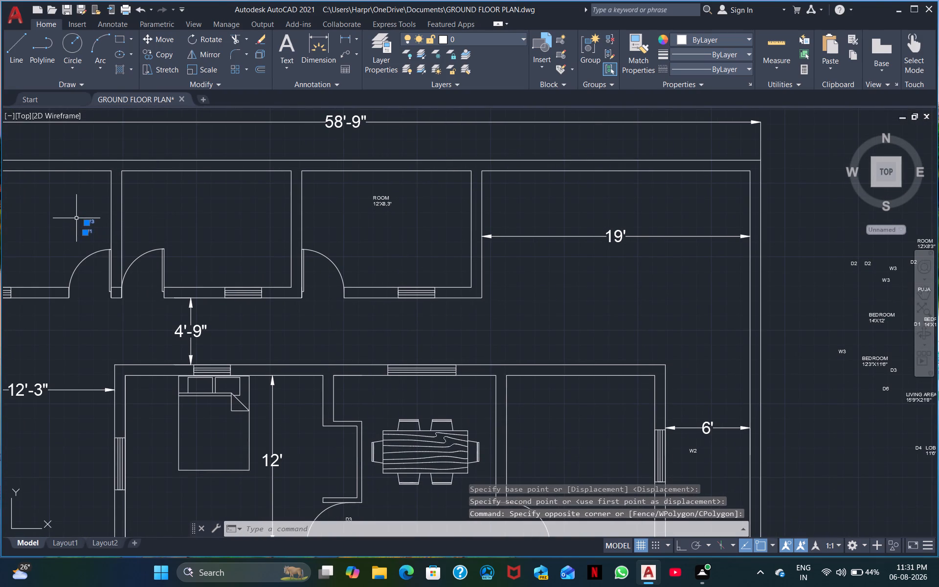
{"action": "right_click", "coordinate": [76, 218]}
{"action": "left_click", "coordinate": [115, 304]}
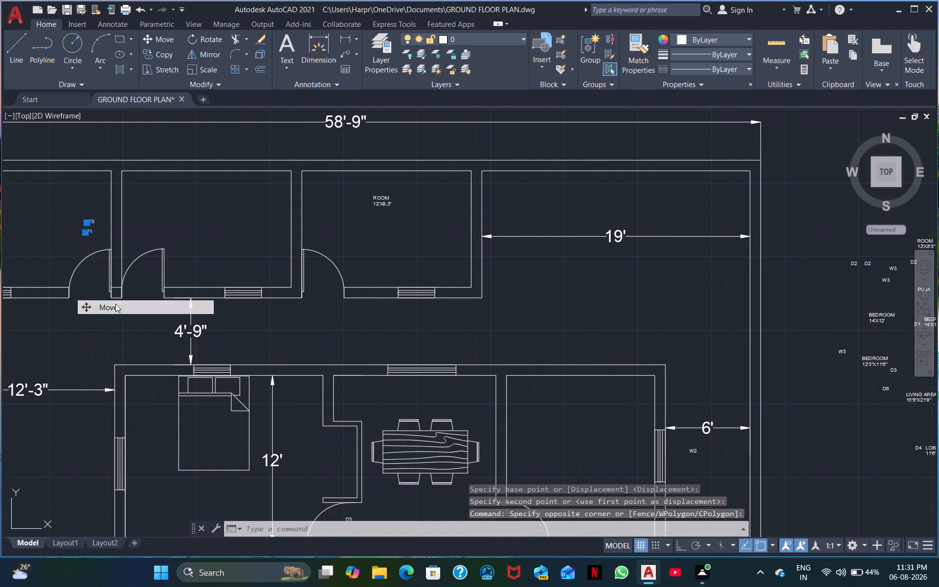
{"action": "left_click", "coordinate": [93, 237]}
{"action": "middle_click_drag", "start_coordinate": [815, 363], "coordinate": [733, 367]}
{"action": "left_click", "coordinate": [767, 419]}
Move the W2 label from the window facing the 6' passage to the label cluster east of the plan, below W1.
{"action": "left_click_drag", "start_coordinate": [627, 471], "coordinate": [612, 462]}
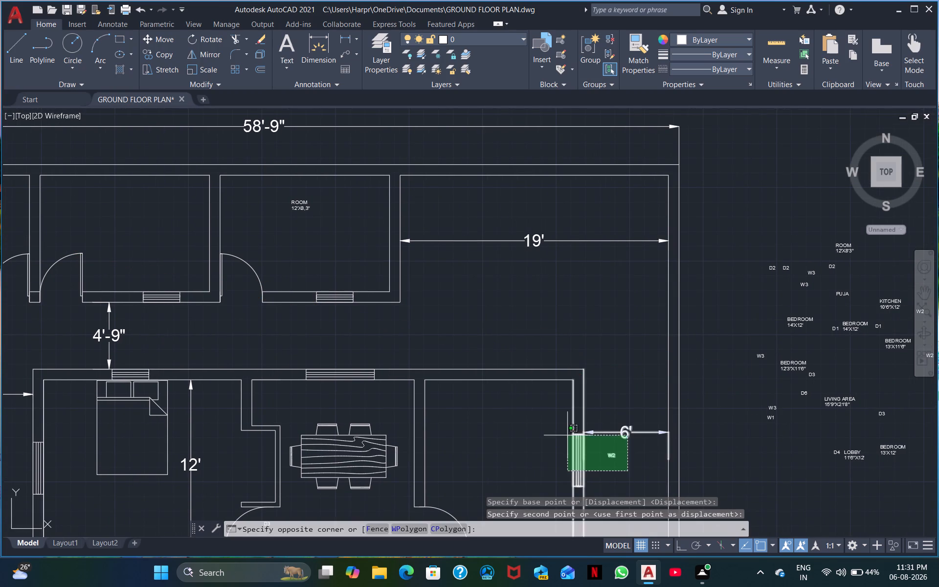
{"action": "left_click", "coordinate": [598, 446]}
{"action": "right_click", "coordinate": [596, 446]}
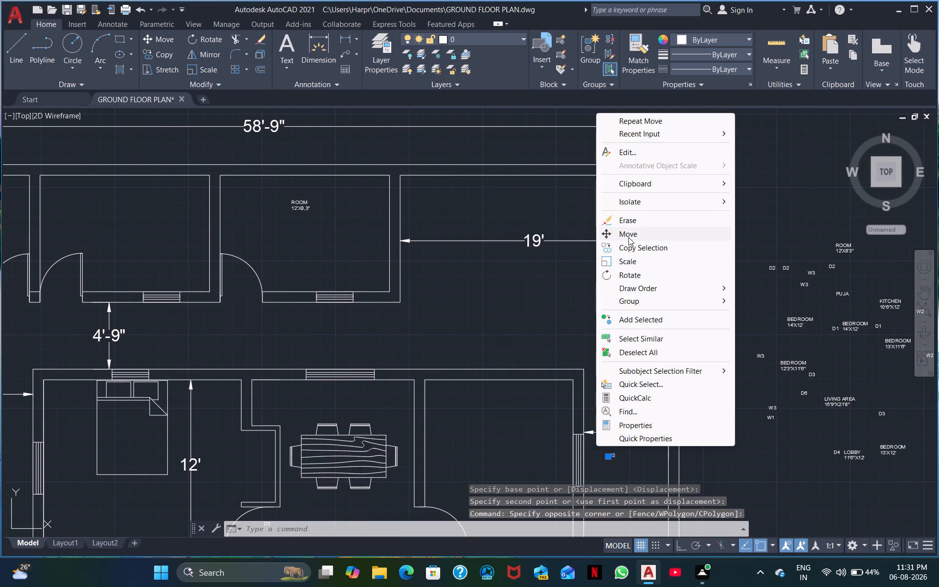
{"action": "left_click", "coordinate": [629, 236]}
{"action": "left_click", "coordinate": [615, 454]}
{"action": "left_click", "coordinate": [768, 474]}
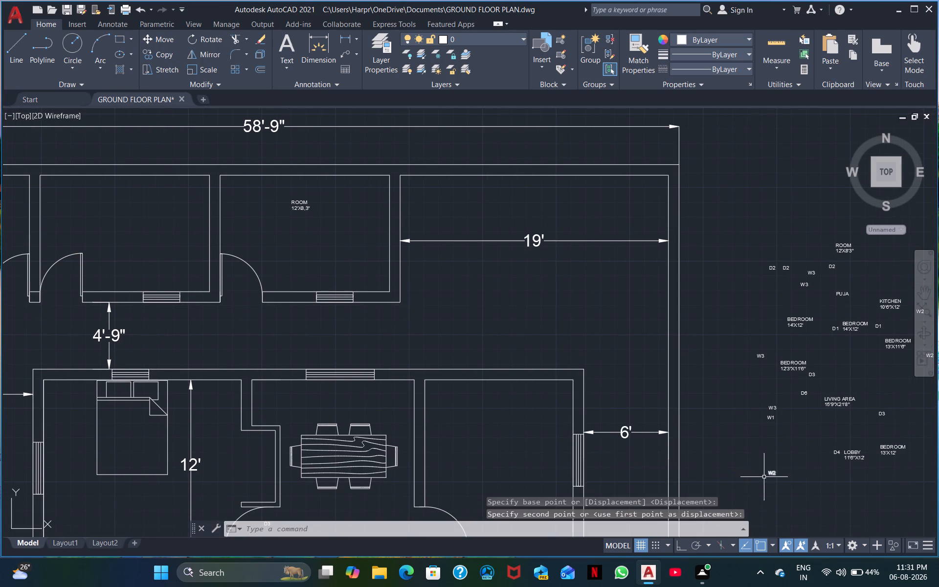
Move the D3 label from the door swing of the bedroom with the 12' dimension to below W2 in the eastern label cluster.
{"action": "middle_click_drag", "start_coordinate": [744, 484], "coordinate": [837, 353]}
{"action": "left_click", "coordinate": [379, 398]}
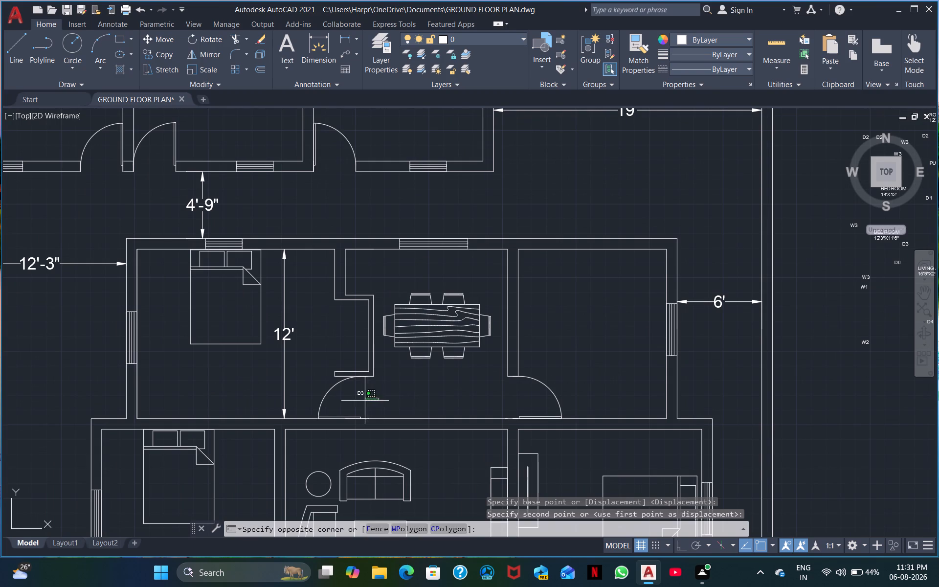
{"action": "left_click", "coordinate": [358, 389]}
{"action": "right_click", "coordinate": [361, 398]}
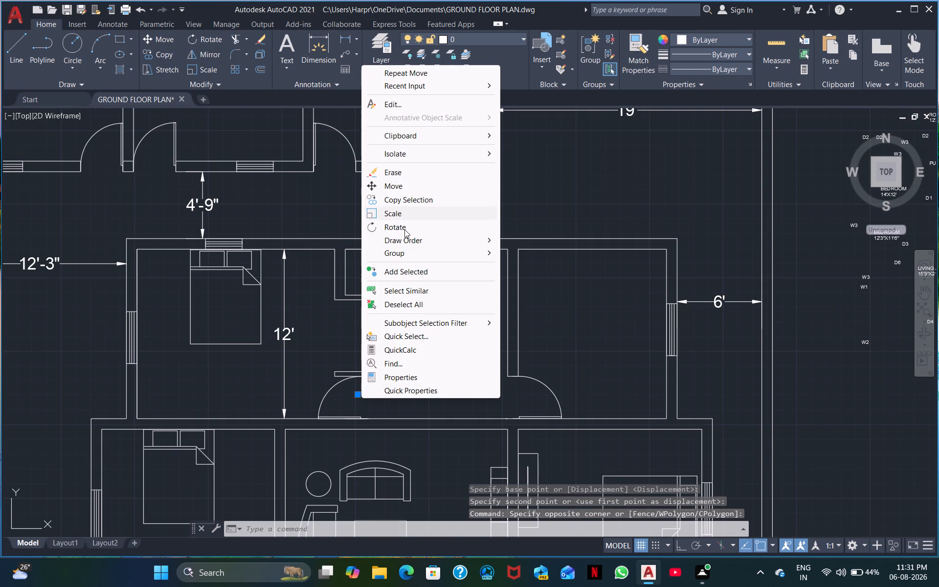
{"action": "left_click", "coordinate": [401, 184]}
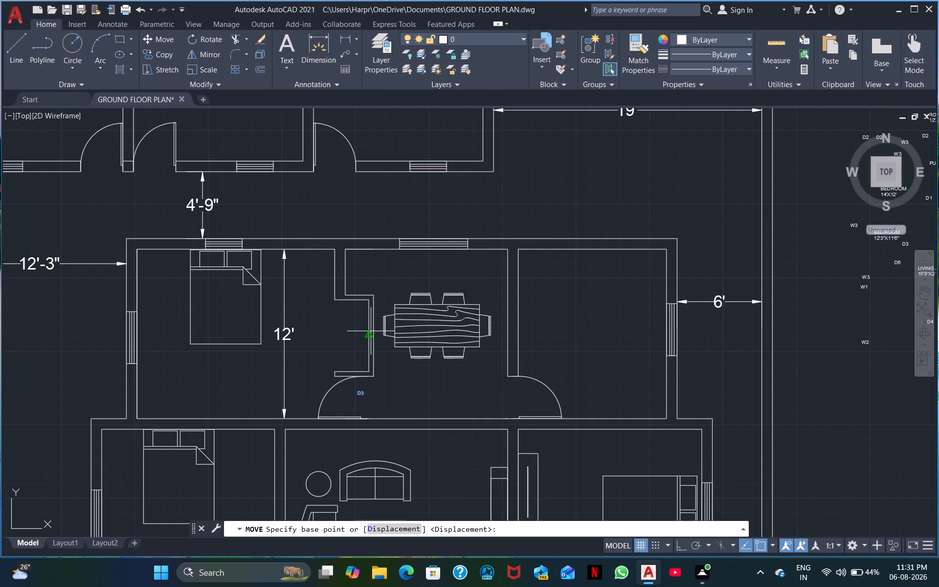
{"action": "left_click", "coordinate": [359, 393]}
{"action": "left_click", "coordinate": [887, 403]}
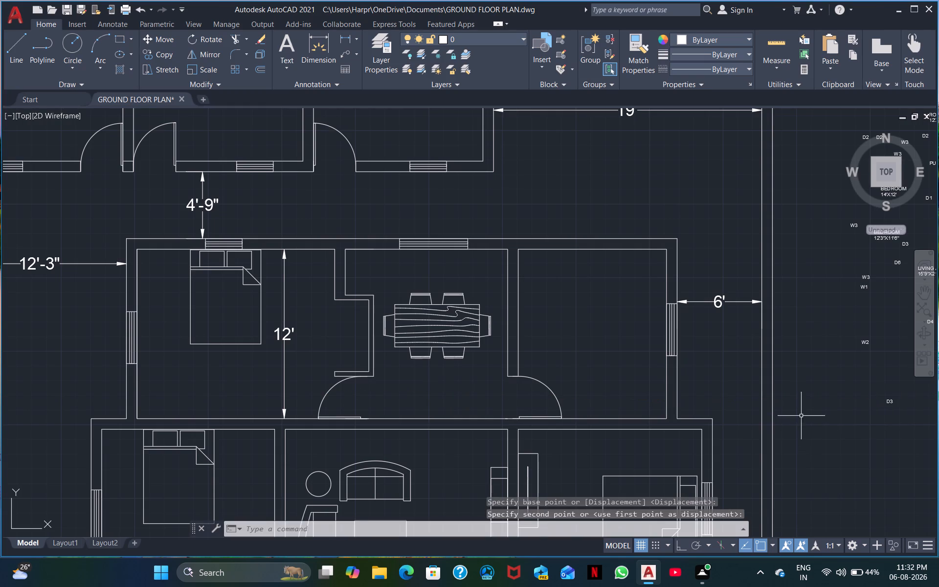
Move the DRAWING AREA label out of its room to the eastern label cluster, below LOBBY.
{"action": "middle_click_drag", "start_coordinate": [801, 403], "coordinate": [817, 283]}
{"action": "middle_click_drag", "start_coordinate": [820, 361], "coordinate": [751, 248]}
{"action": "scroll", "coordinate": [782, 325], "scroll_direction": "down", "scroll_amount": 1}
{"action": "middle_click", "coordinate": [782, 325]}
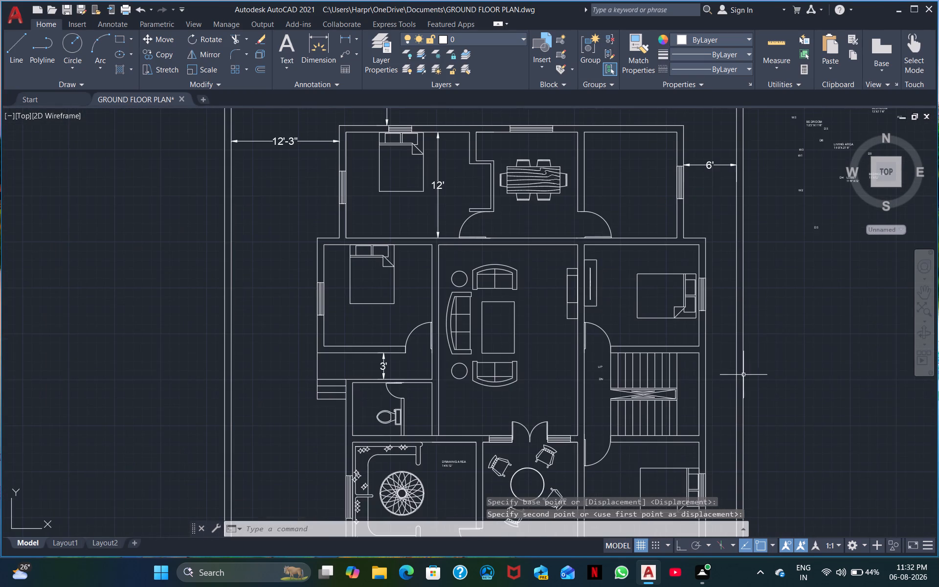
{"action": "left_click", "coordinate": [457, 485]}
{"action": "left_click", "coordinate": [443, 456]}
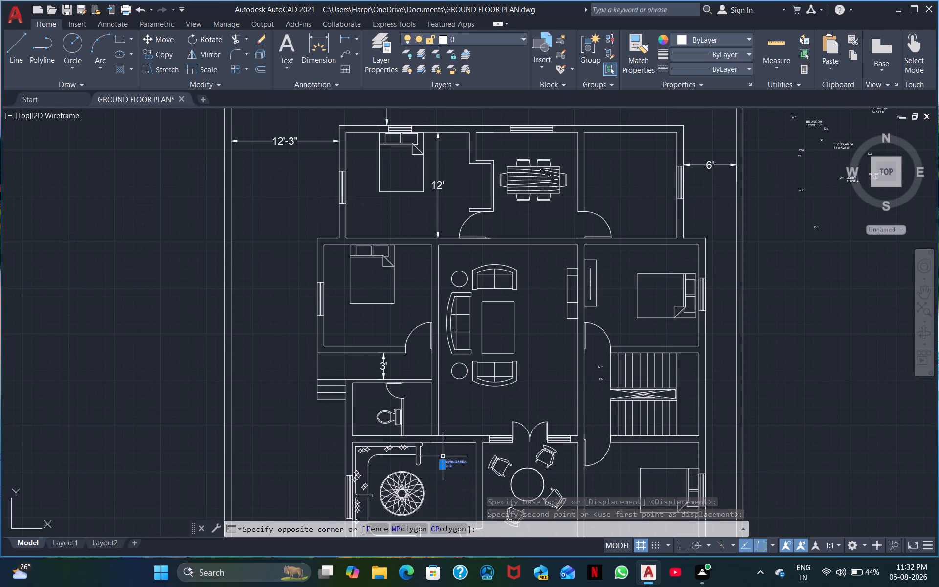
{"action": "right_click", "coordinate": [443, 456]}
{"action": "left_click", "coordinate": [469, 267]}
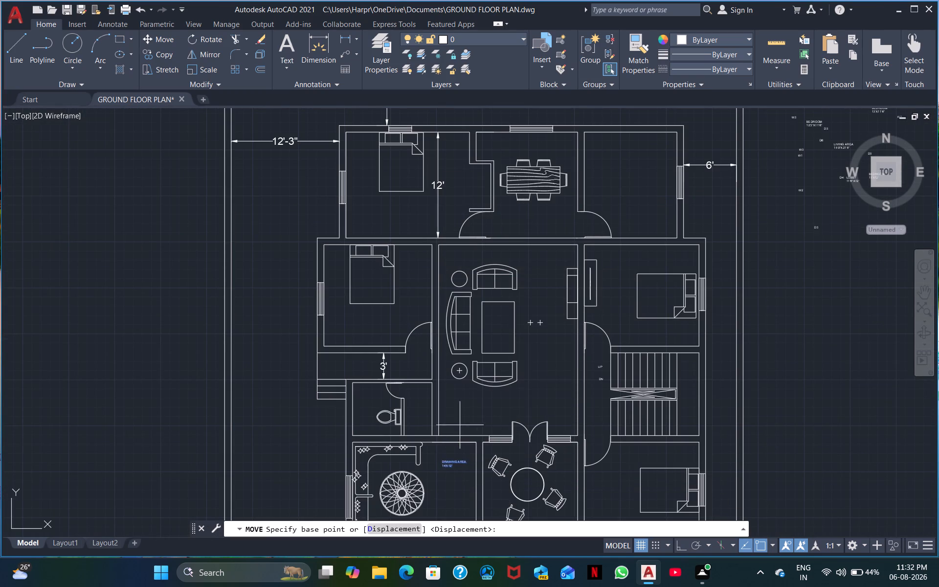
{"action": "left_click", "coordinate": [452, 462]}
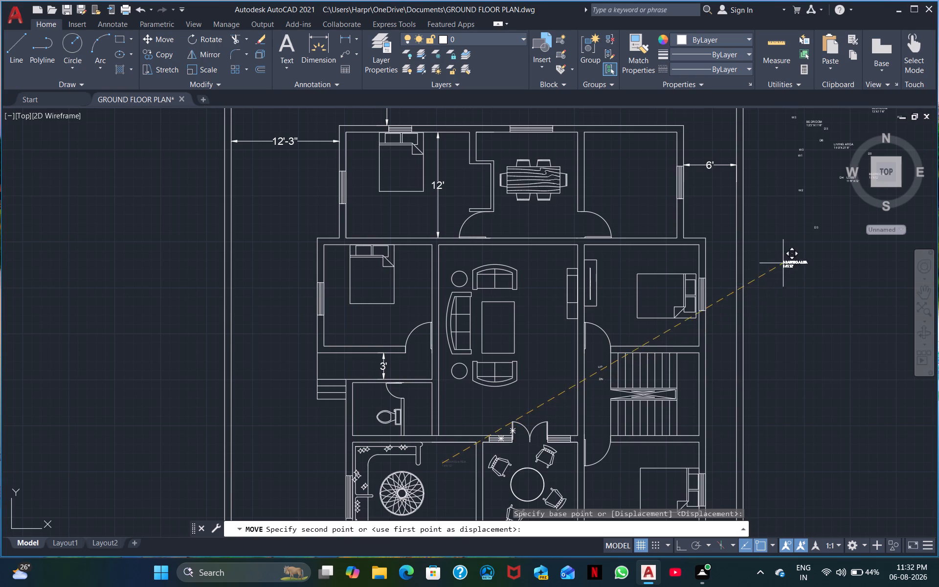
{"action": "left_click", "coordinate": [834, 207]}
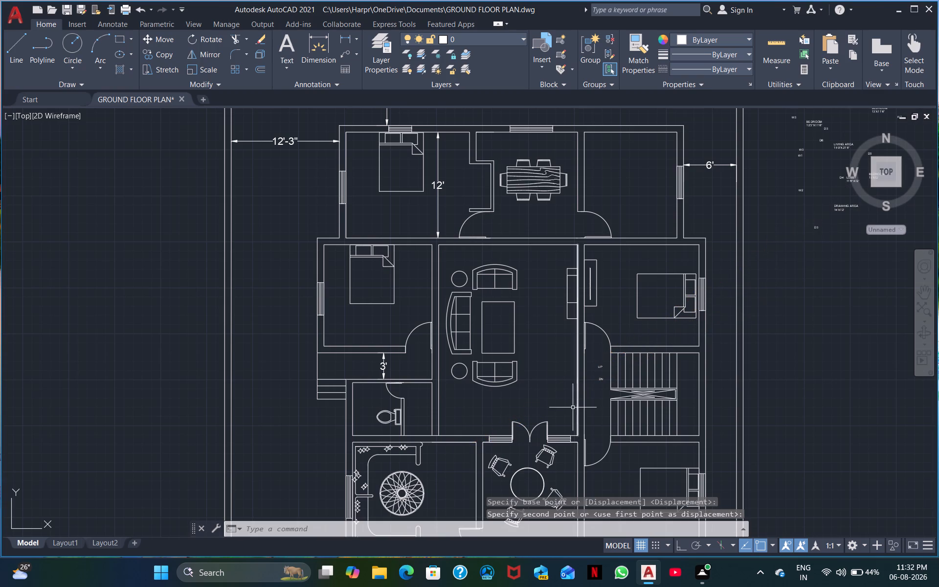
Move the UP and DN labels together from beside the staircase to below DRAWING AREA in the eastern label cluster.
{"action": "left_click_drag", "start_coordinate": [602, 413], "coordinate": [601, 406]}
{"action": "left_click", "coordinate": [598, 364]}
{"action": "right_click", "coordinate": [594, 367]}
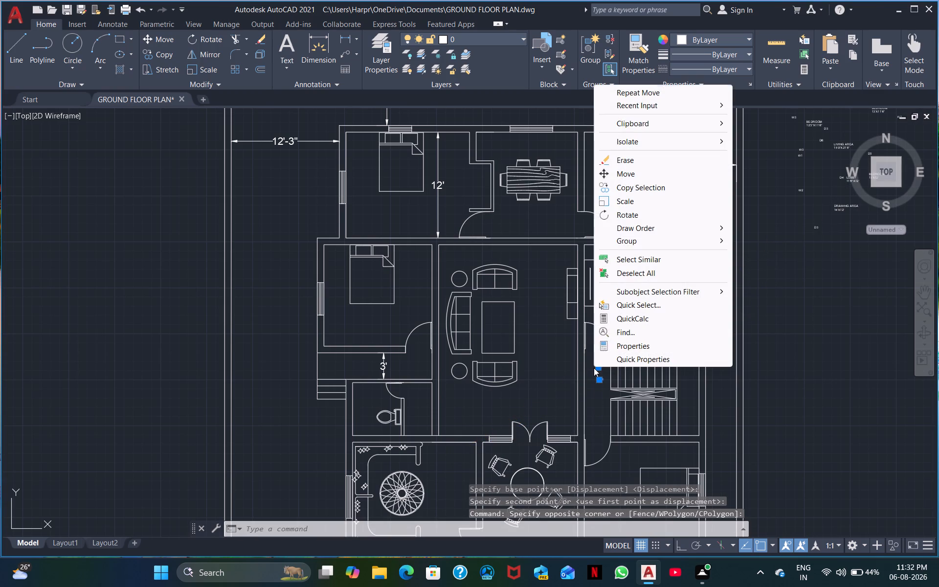
{"action": "left_click", "coordinate": [619, 175]}
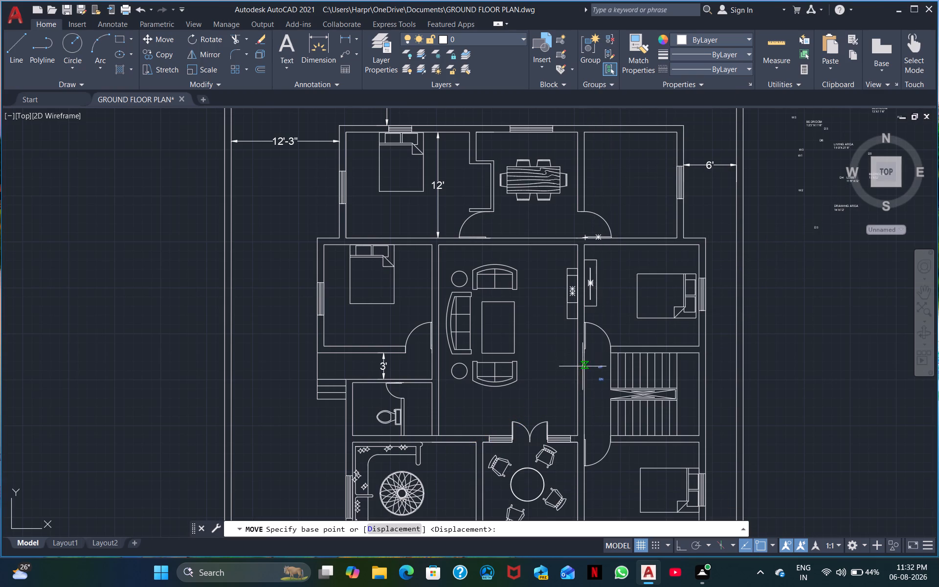
{"action": "left_click", "coordinate": [604, 379]}
{"action": "left_click", "coordinate": [853, 245]}
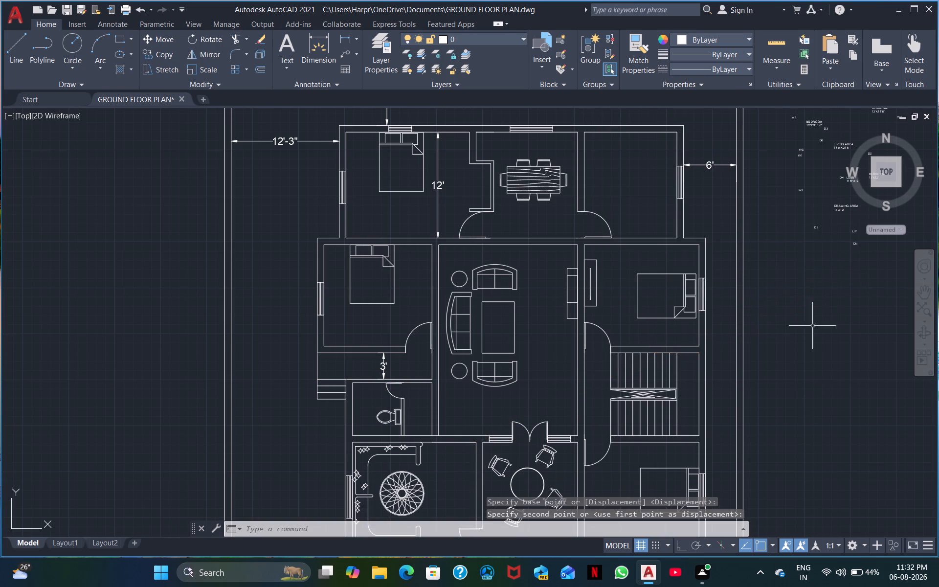
Move the ROOM label from the upper room adjoining the 19' space to the empty area east of the label cluster.
{"action": "middle_click_drag", "start_coordinate": [793, 355], "coordinate": [800, 387]}
{"action": "scroll", "coordinate": [800, 387], "scroll_direction": "down", "scroll_amount": 1}
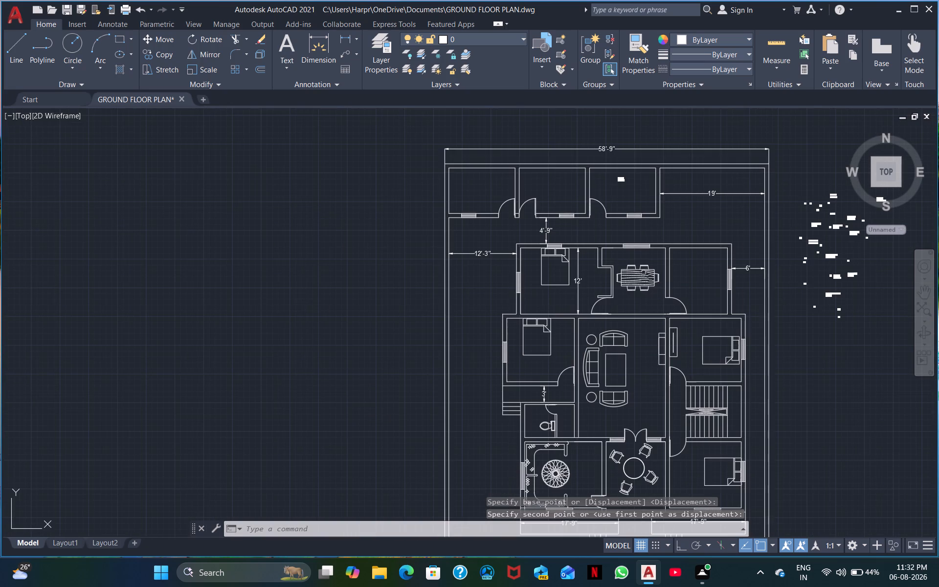
{"action": "scroll", "coordinate": [800, 387], "scroll_direction": "up", "scroll_amount": 1}
{"action": "middle_click_drag", "start_coordinate": [653, 301], "coordinate": [588, 414]}
{"action": "middle_click_drag", "start_coordinate": [527, 316], "coordinate": [527, 319]}
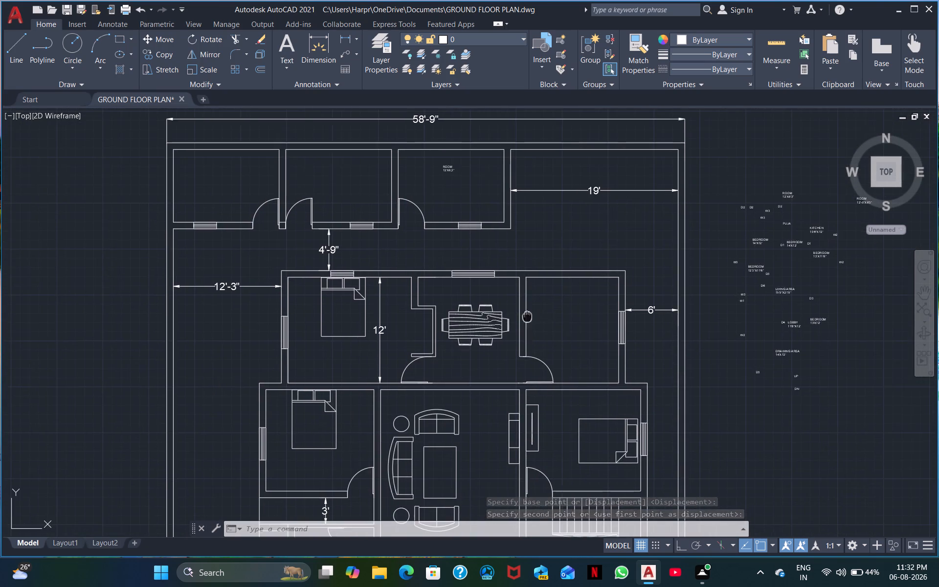
{"action": "middle_click_drag", "start_coordinate": [527, 319], "coordinate": [538, 376]}
{"action": "left_click", "coordinate": [486, 248]}
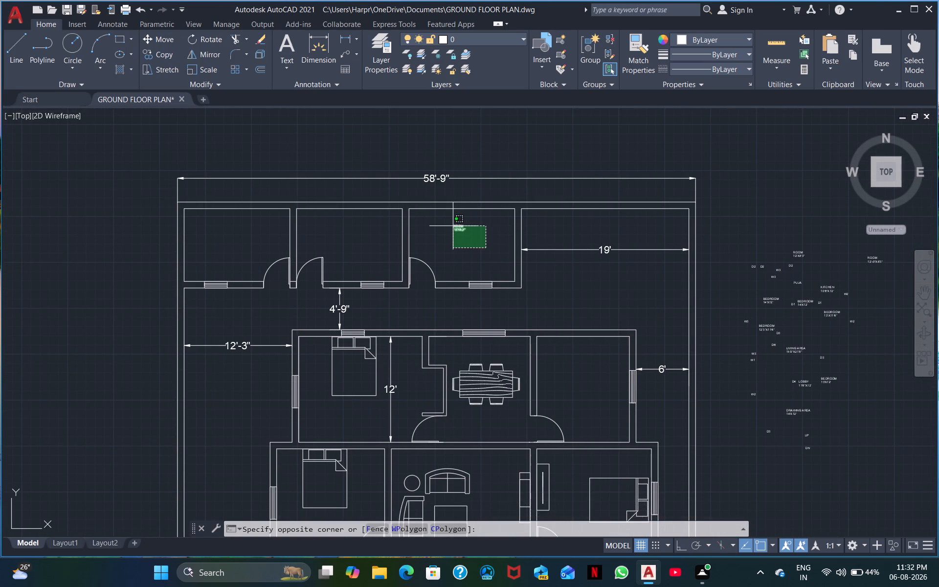
{"action": "left_click", "coordinate": [452, 226]}
{"action": "right_click", "coordinate": [452, 226]}
{"action": "left_click", "coordinate": [476, 310]}
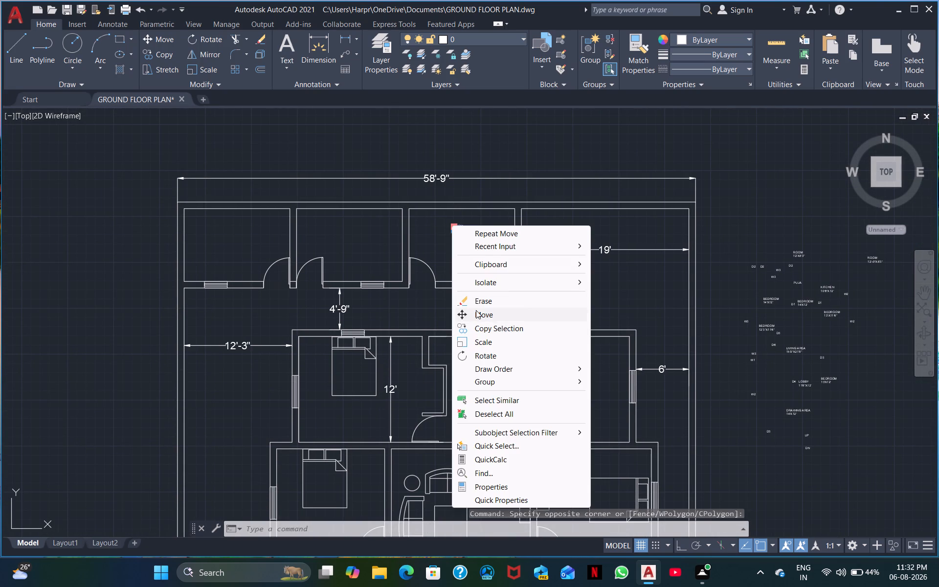
{"action": "left_click", "coordinate": [458, 233]}
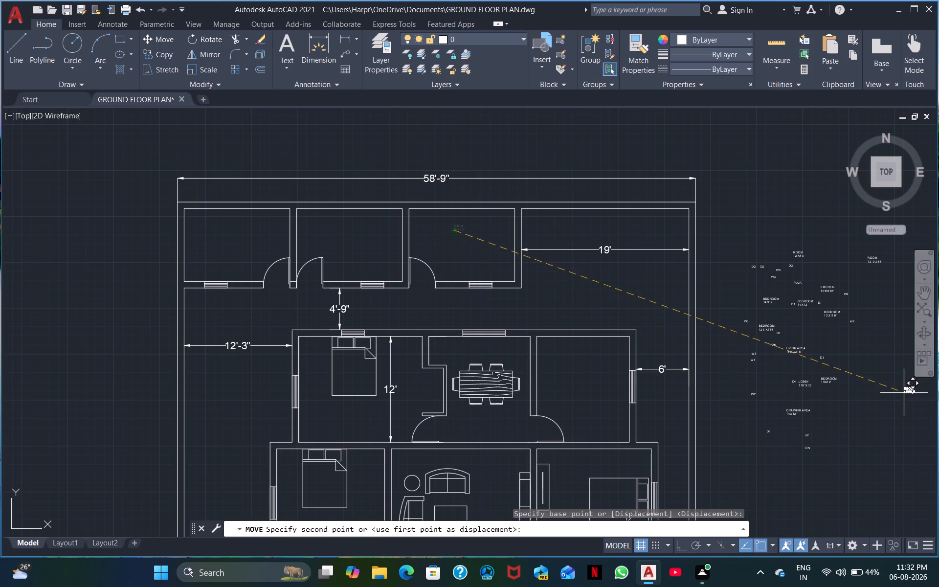
{"action": "left_click", "coordinate": [904, 392]}
Check the lower part of the ground floor plan for any labels still left inside it.
{"action": "middle_click_drag", "start_coordinate": [842, 456], "coordinate": [762, 277]}
{"action": "scroll", "coordinate": [723, 332], "scroll_direction": "down", "scroll_amount": 1}
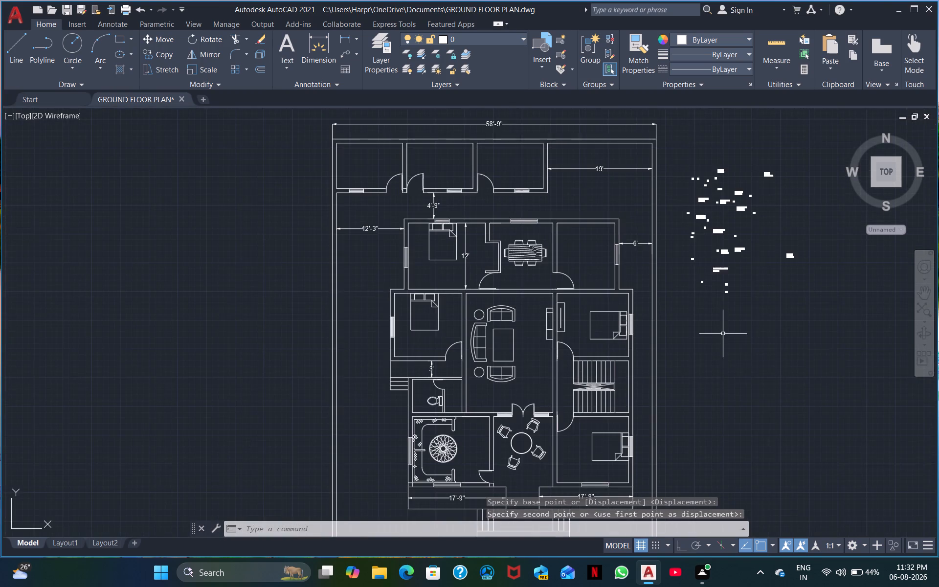
{"action": "middle_click_drag", "start_coordinate": [717, 365], "coordinate": [682, 240]}
{"action": "middle_click_drag", "start_coordinate": [706, 332], "coordinate": [703, 302]}
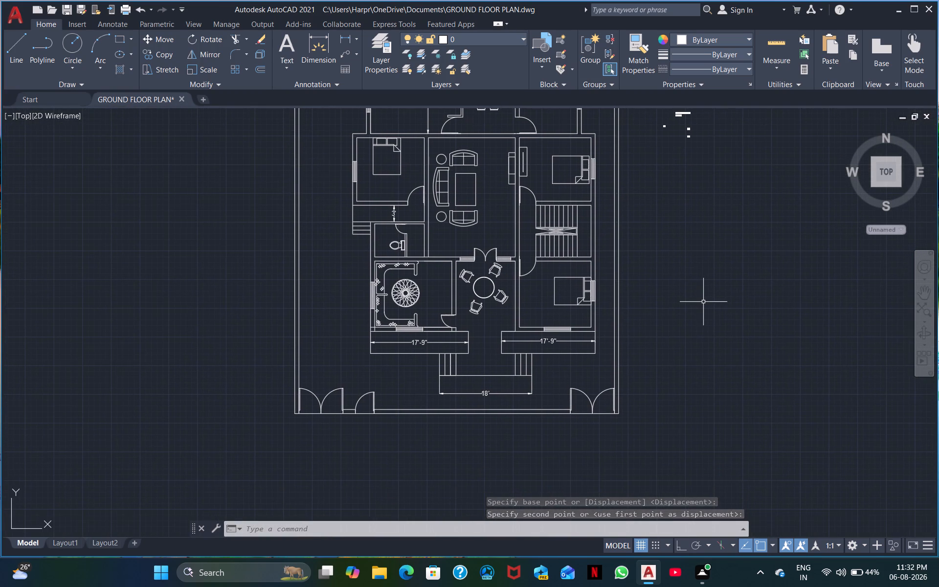
{"action": "scroll", "coordinate": [677, 295], "scroll_direction": "up", "scroll_amount": 1}
{"action": "middle_click_drag", "start_coordinate": [677, 295], "coordinate": [660, 436]}
{"action": "middle_click_drag", "start_coordinate": [624, 293], "coordinate": [589, 351]}
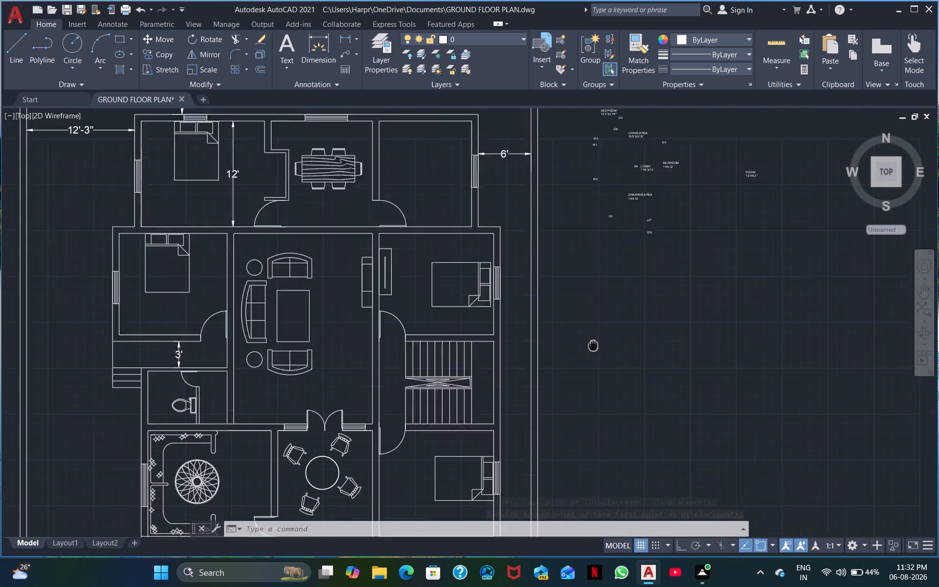
{"action": "middle_click_drag", "start_coordinate": [589, 351], "coordinate": [517, 453]}
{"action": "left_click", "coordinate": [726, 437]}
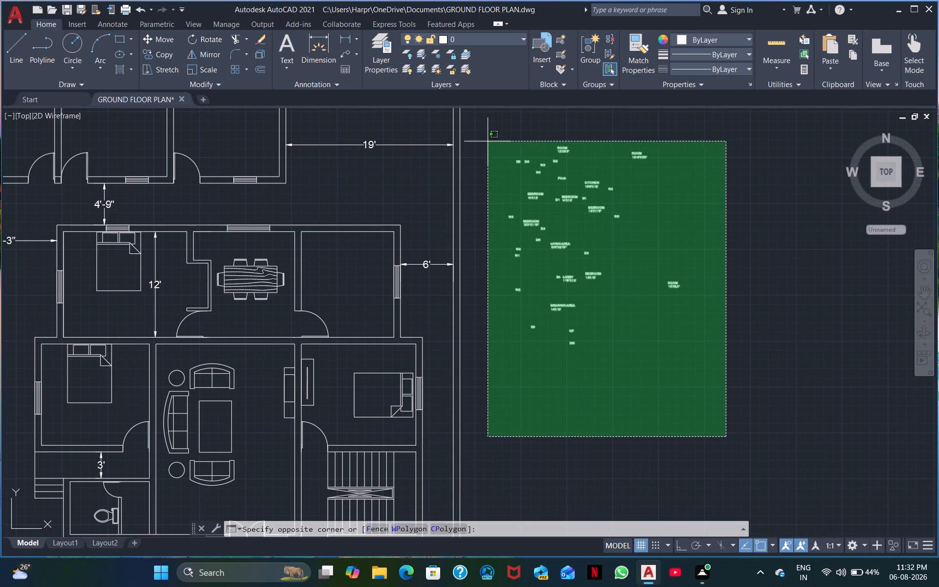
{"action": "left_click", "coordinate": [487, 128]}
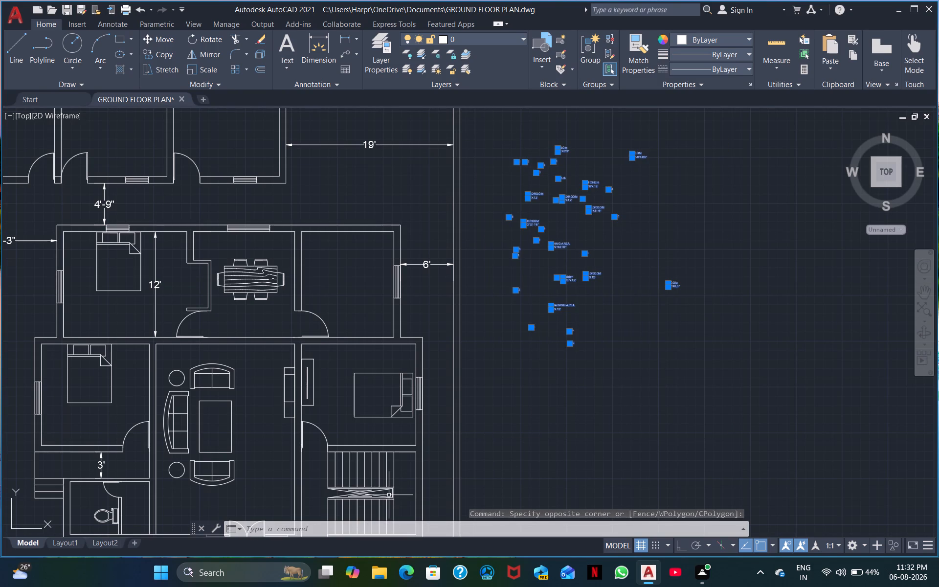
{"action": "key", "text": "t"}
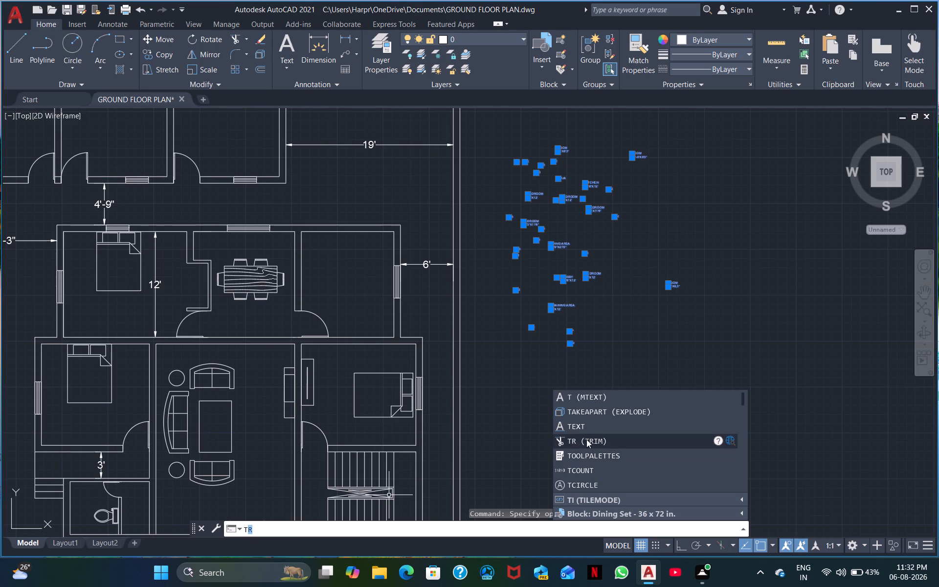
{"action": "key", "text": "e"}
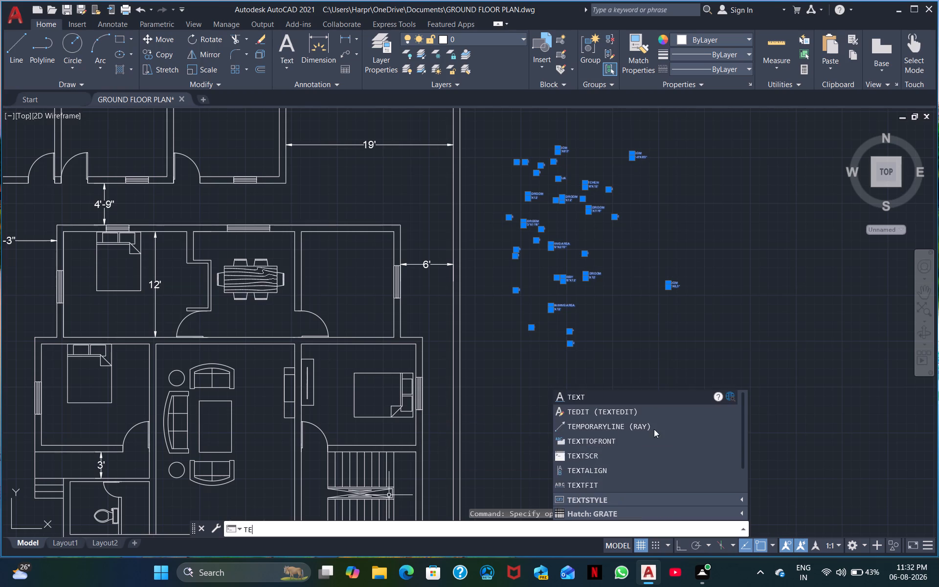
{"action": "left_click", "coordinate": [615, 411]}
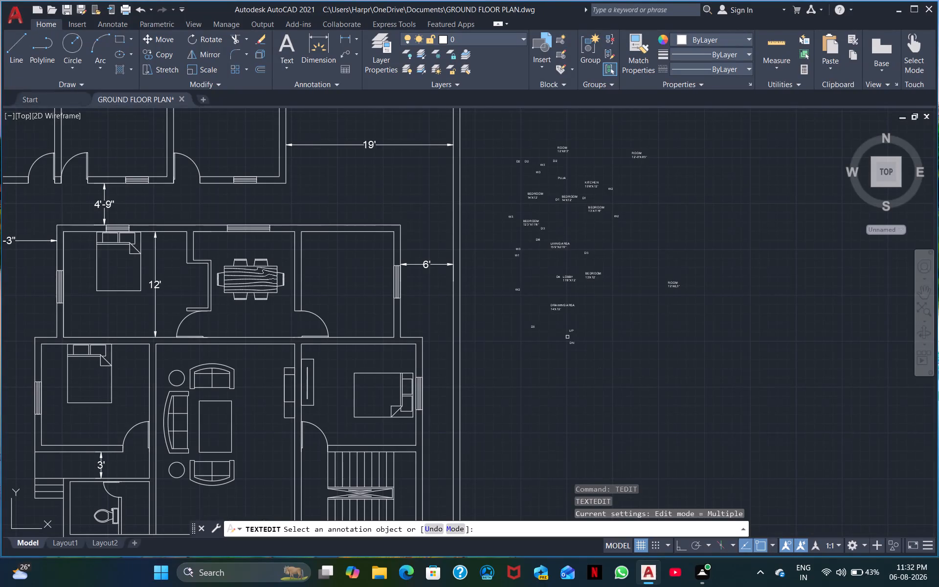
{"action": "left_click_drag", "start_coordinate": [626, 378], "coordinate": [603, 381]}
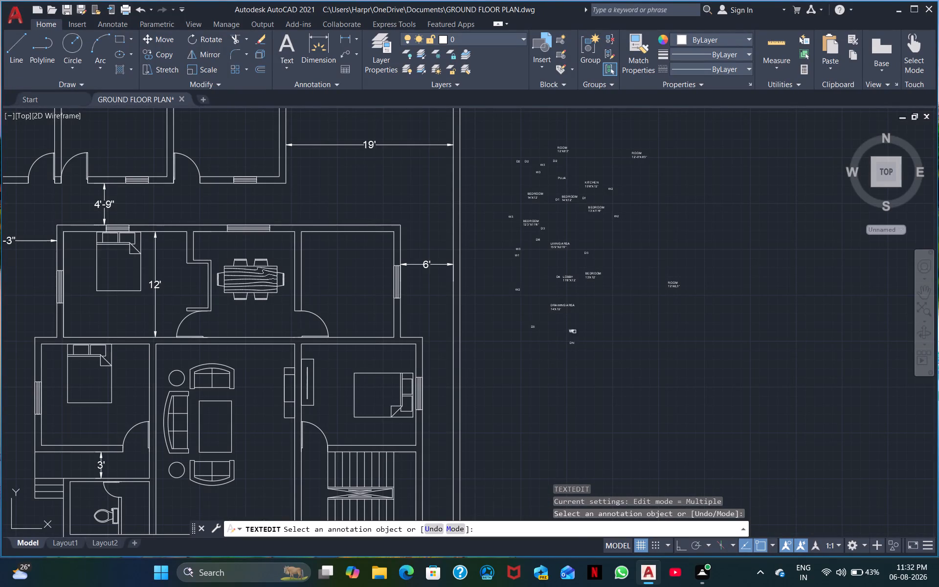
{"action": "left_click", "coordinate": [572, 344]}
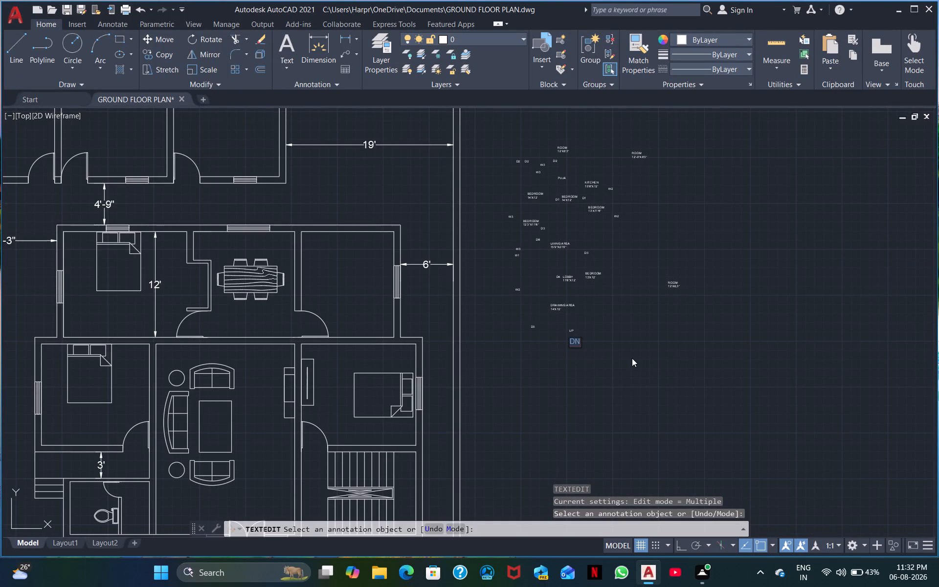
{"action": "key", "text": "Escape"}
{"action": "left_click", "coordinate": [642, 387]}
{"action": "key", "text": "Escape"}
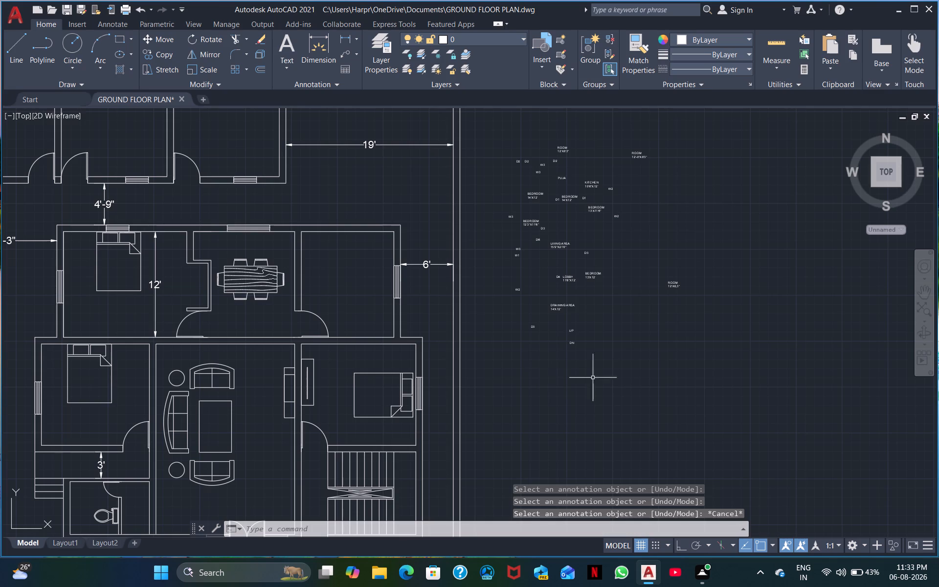
Select all the labels gathered east of the plan, including the outlying ROOM label, and set their text height to 2'.
{"action": "left_click_drag", "start_coordinate": [636, 386], "coordinate": [621, 382]}
{"action": "left_click", "coordinate": [506, 136]}
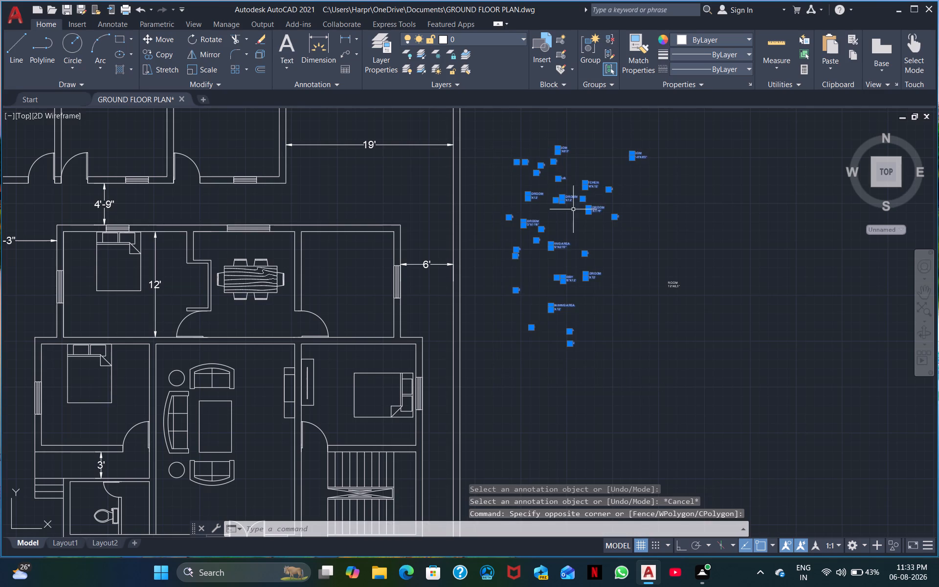
{"action": "left_click_drag", "start_coordinate": [722, 361], "coordinate": [700, 342]}
{"action": "left_click", "coordinate": [650, 264]}
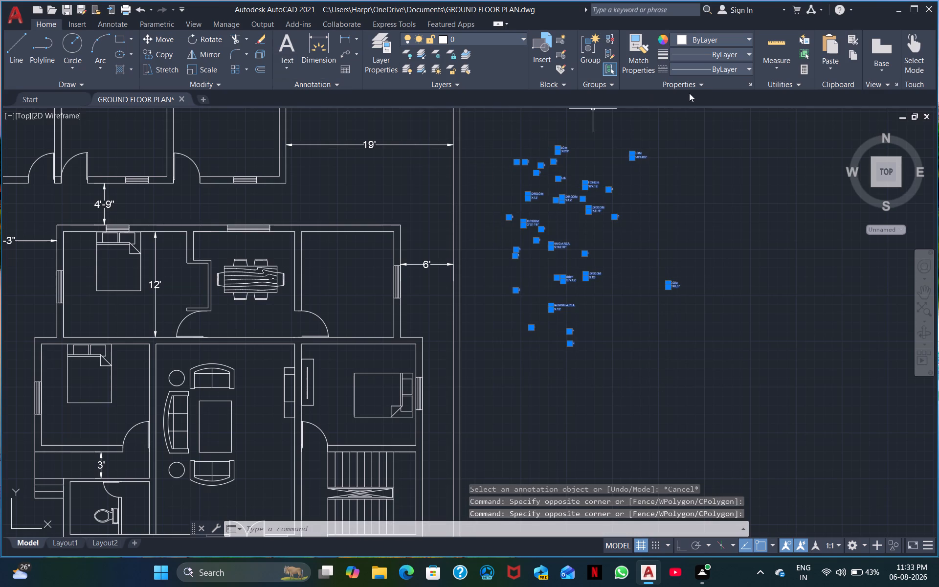
{"action": "left_click", "coordinate": [753, 82]}
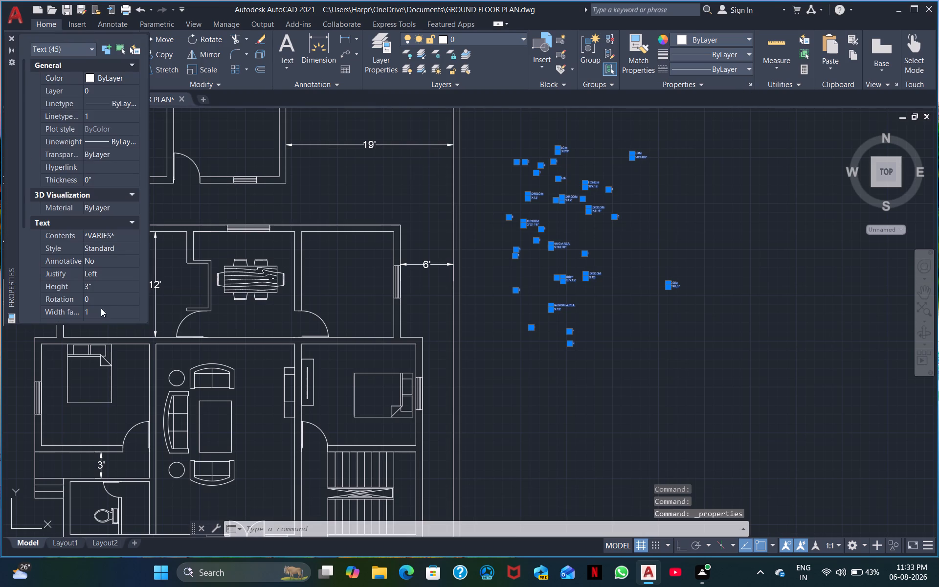
{"action": "left_click", "coordinate": [100, 287]}
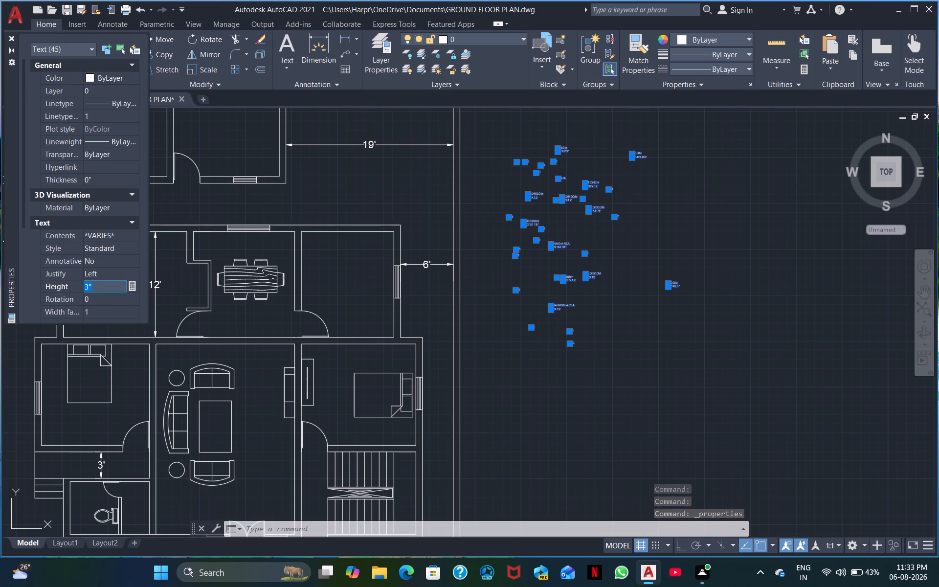
{"action": "key", "text": "BackSpace"}
{"action": "type", "text": "2'"}
{"action": "key", "text": "Return"}
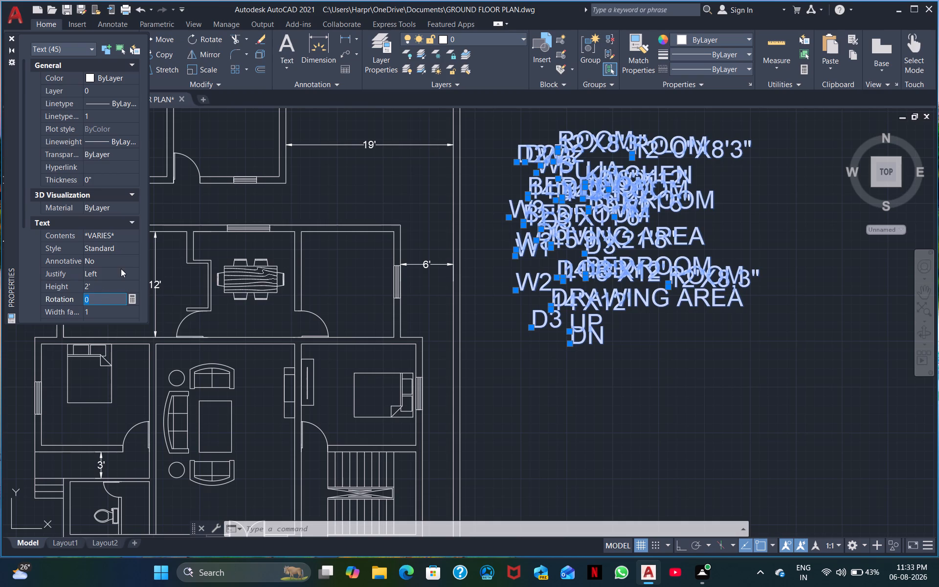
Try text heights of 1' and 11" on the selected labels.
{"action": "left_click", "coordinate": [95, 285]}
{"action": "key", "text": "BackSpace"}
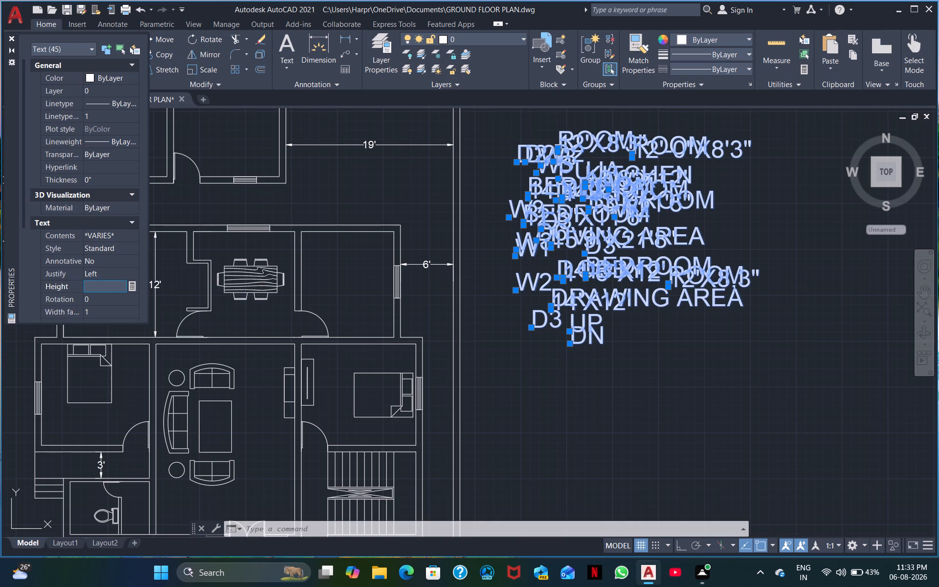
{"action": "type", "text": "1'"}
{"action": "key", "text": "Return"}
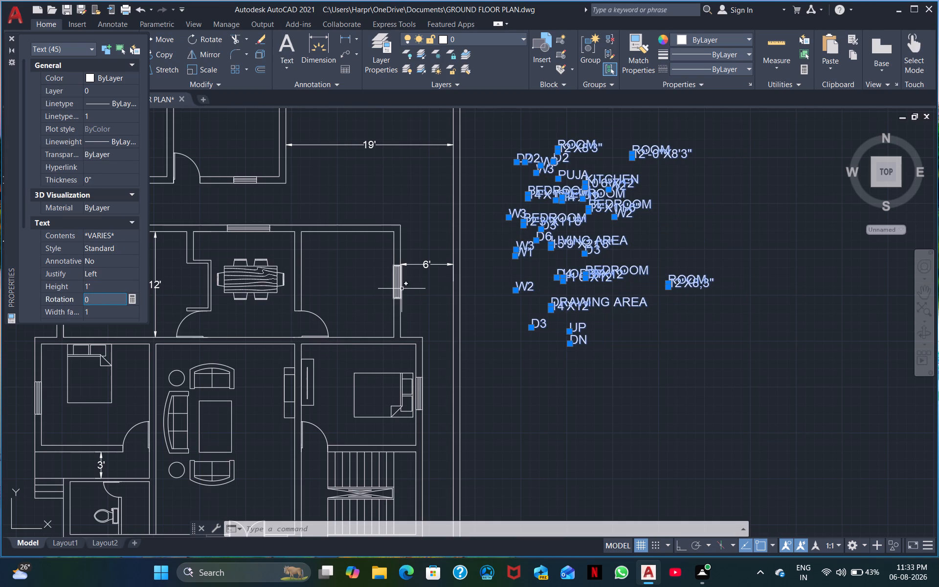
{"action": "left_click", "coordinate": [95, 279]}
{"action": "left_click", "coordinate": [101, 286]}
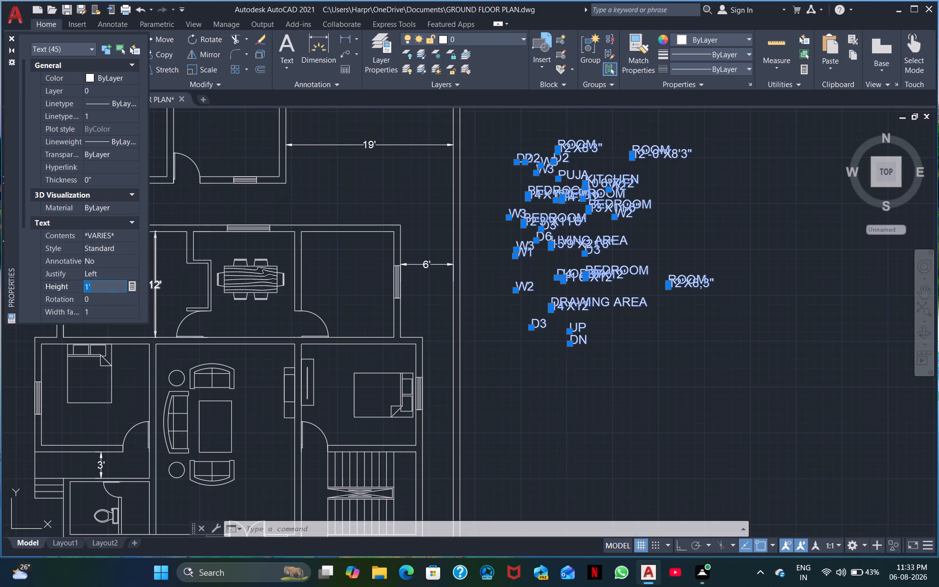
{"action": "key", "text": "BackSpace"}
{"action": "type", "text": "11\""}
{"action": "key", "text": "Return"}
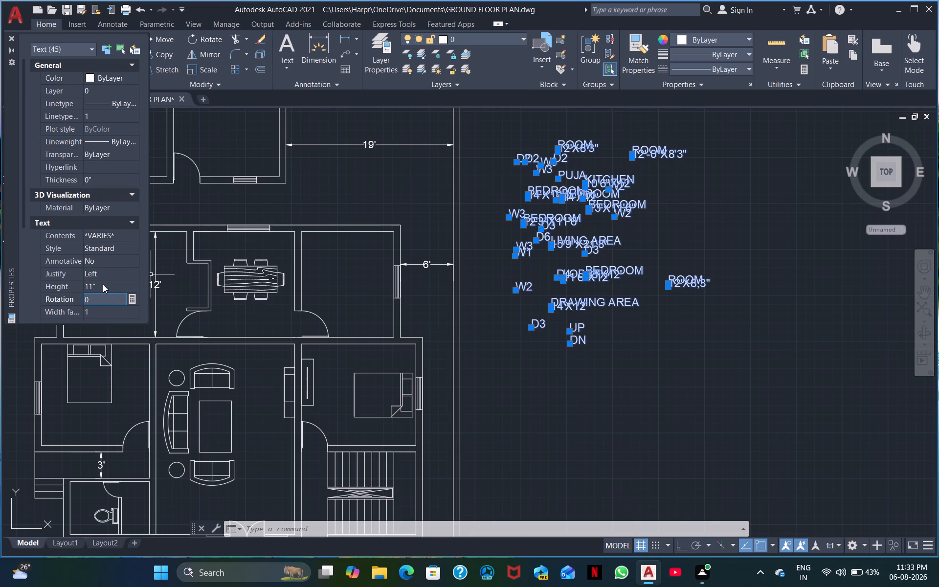
Set the selected labels' text height to 8" and clear the selection.
{"action": "left_click", "coordinate": [102, 284]}
{"action": "key", "text": "BackSpace"}
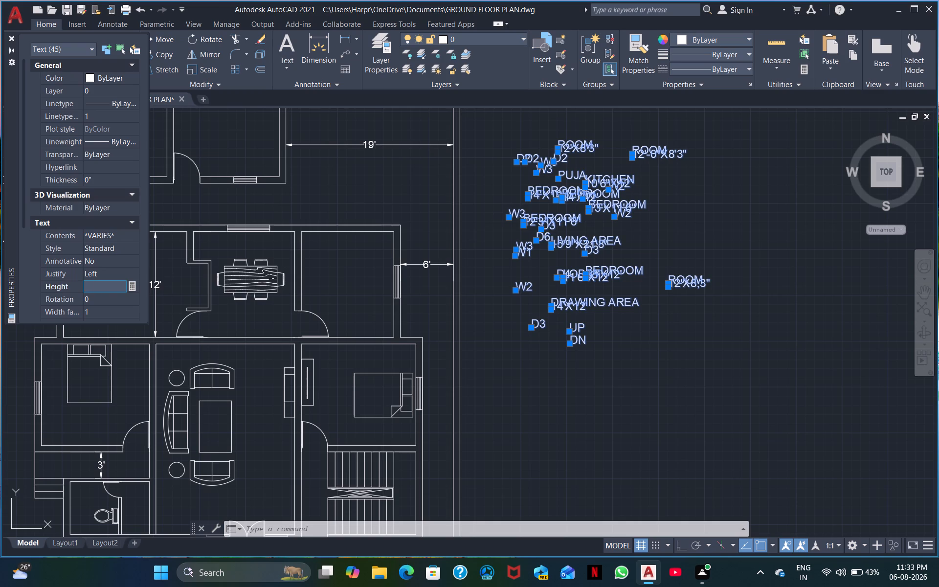
{"action": "type", "text": "8\""}
{"action": "key", "text": "Return"}
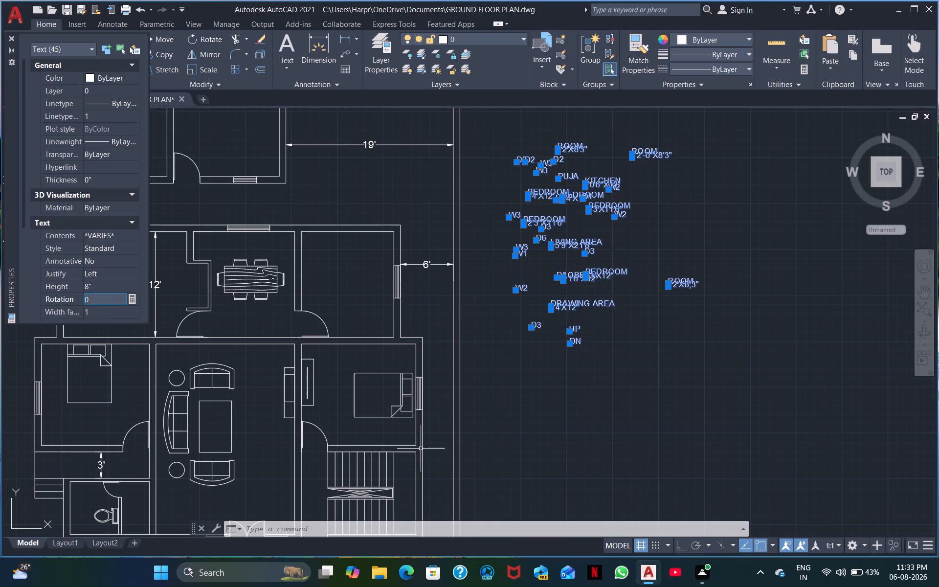
{"action": "scroll", "coordinate": [447, 431], "scroll_direction": "down", "scroll_amount": 2}
{"action": "scroll", "coordinate": [554, 462], "scroll_direction": "up", "scroll_amount": 2}
{"action": "scroll", "coordinate": [356, 331], "scroll_direction": "up", "scroll_amount": 1}
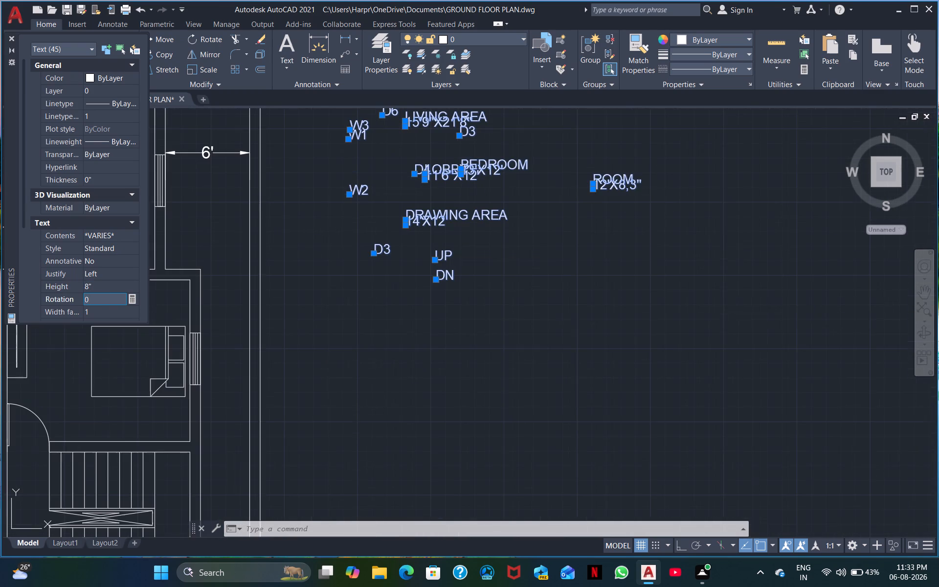
{"action": "key", "text": "Escape"}
Move the UP label from the eastern label cluster to the passage beside the staircase's upper flight.
{"action": "middle_click_drag", "start_coordinate": [421, 361], "coordinate": [581, 362]}
{"action": "left_click", "coordinate": [607, 256]}
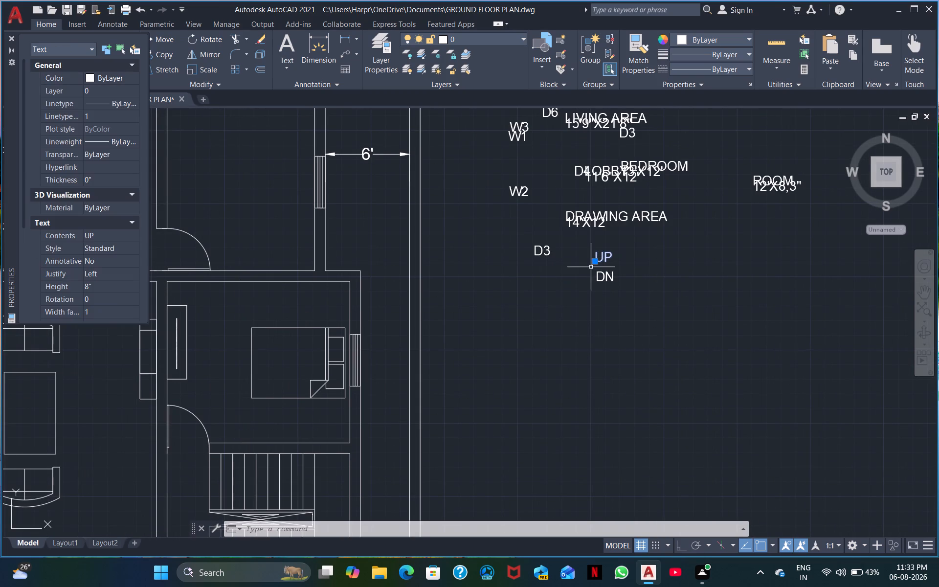
{"action": "left_click", "coordinate": [594, 259]}
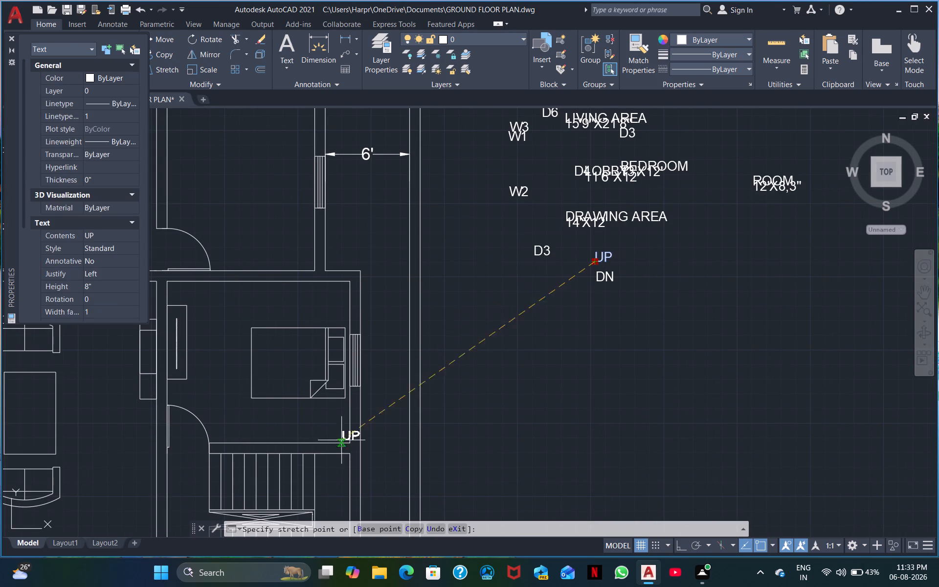
{"action": "middle_click_drag", "start_coordinate": [320, 474], "coordinate": [544, 262]}
{"action": "left_click", "coordinate": [416, 275]}
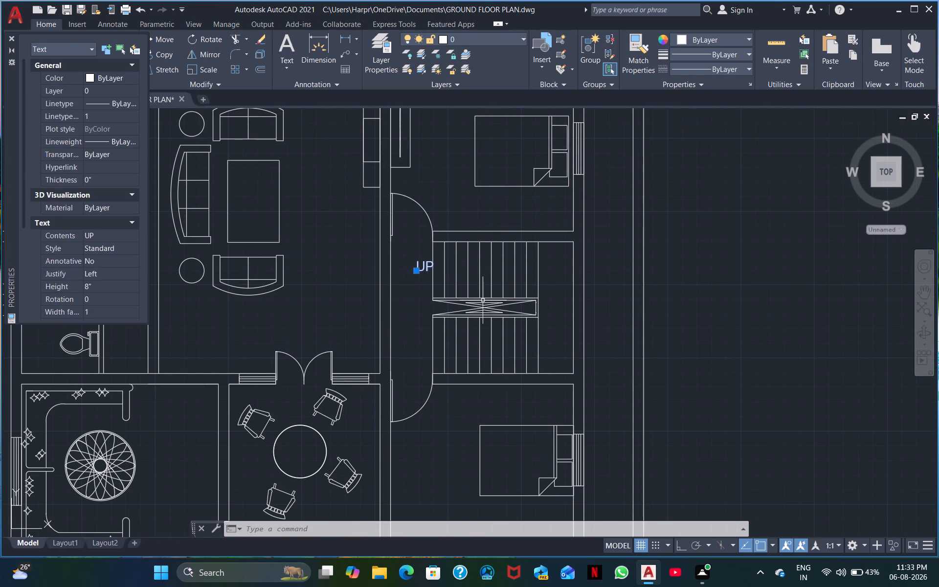
Move the DN label from the eastern label cluster to the passage beside the staircase's lower flight.
{"action": "middle_click_drag", "start_coordinate": [706, 296], "coordinate": [461, 510]}
{"action": "left_click", "coordinate": [579, 280]}
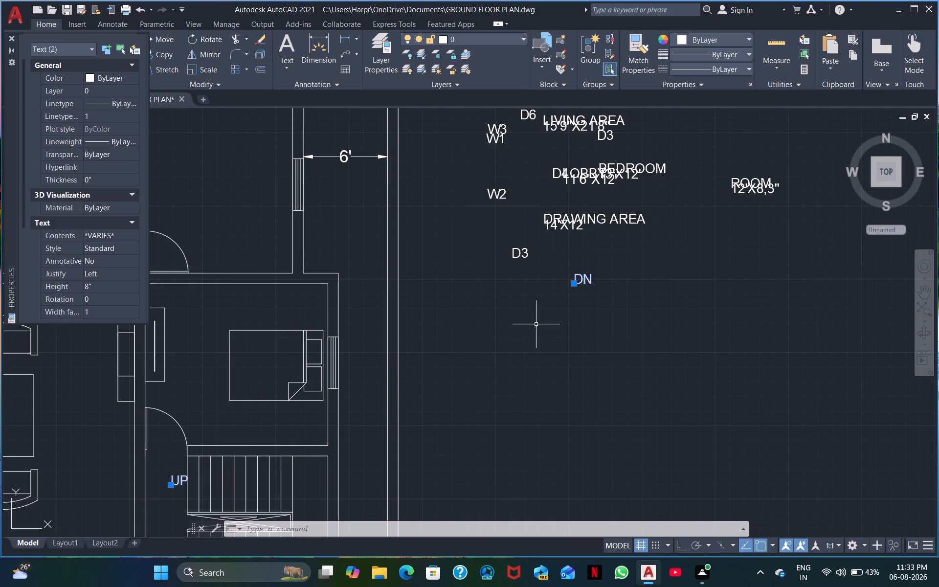
{"action": "left_click", "coordinate": [576, 285]}
{"action": "middle_click_drag", "start_coordinate": [444, 430], "coordinate": [768, 179]}
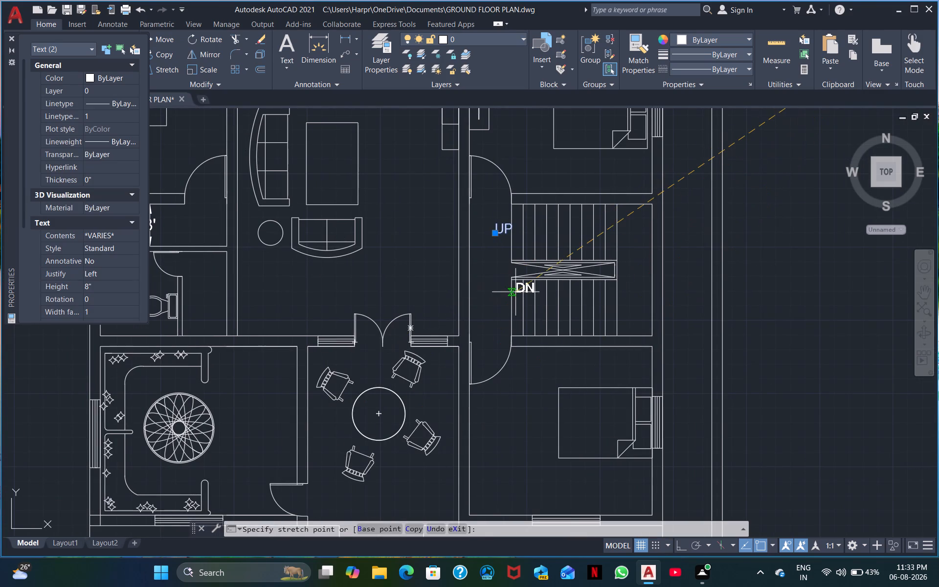
{"action": "left_click", "coordinate": [485, 311]}
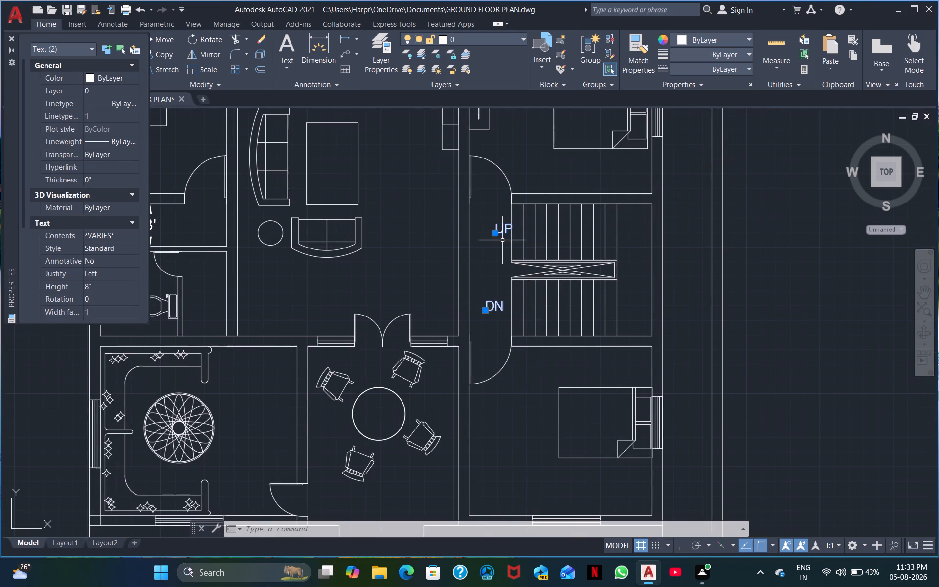
Shift the UP label slightly west so it lines up above DN, and close the object properties.
{"action": "left_click", "coordinate": [495, 236]}
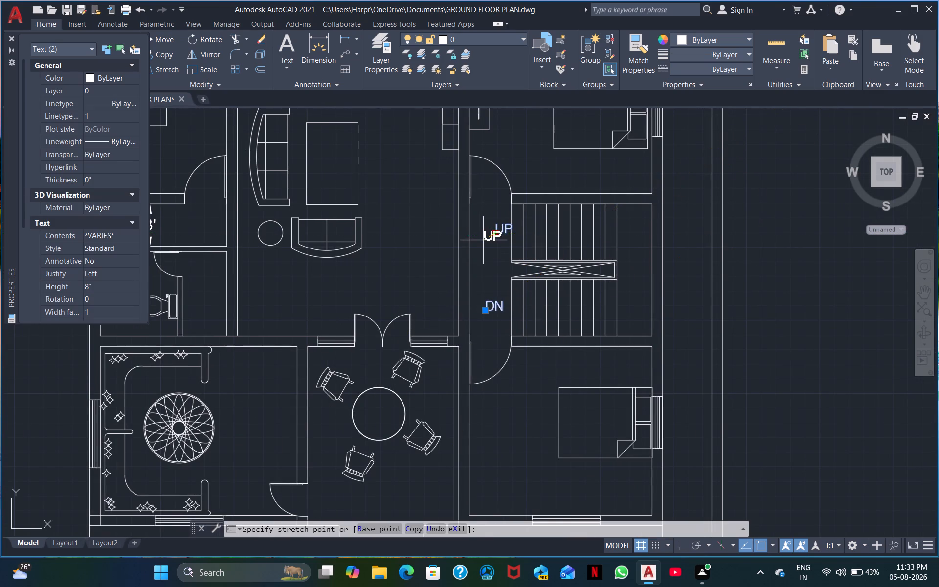
{"action": "left_click", "coordinate": [483, 240]}
{"action": "middle_click_drag", "start_coordinate": [773, 267], "coordinate": [663, 395]}
{"action": "middle_click_drag", "start_coordinate": [639, 308], "coordinate": [637, 317]}
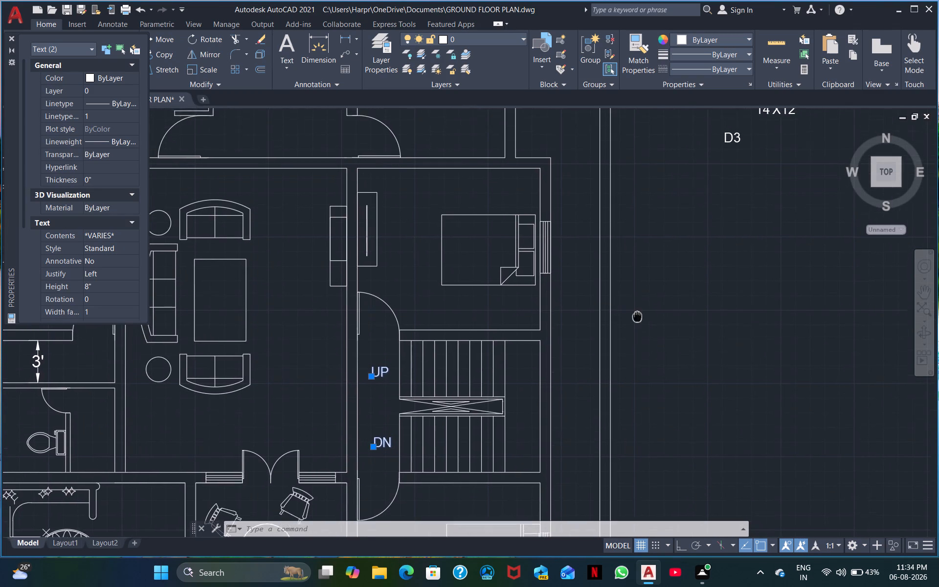
{"action": "middle_click_drag", "start_coordinate": [637, 317], "coordinate": [614, 404]}
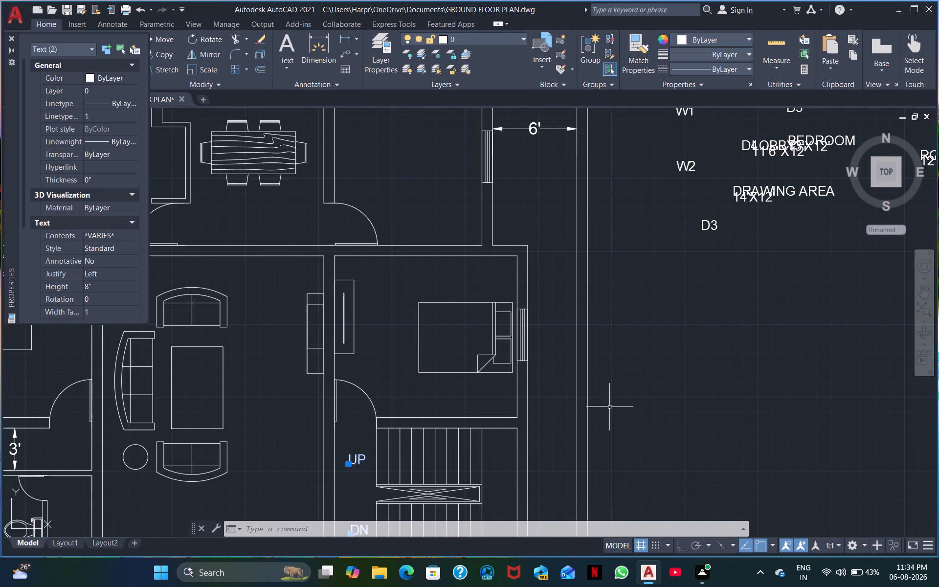
{"action": "left_click", "coordinate": [9, 38]}
Move the ROOM label from the top of the eastern cluster into the westernmost room of the upper row.
{"action": "middle_click_drag", "start_coordinate": [121, 267], "coordinate": [464, 321]}
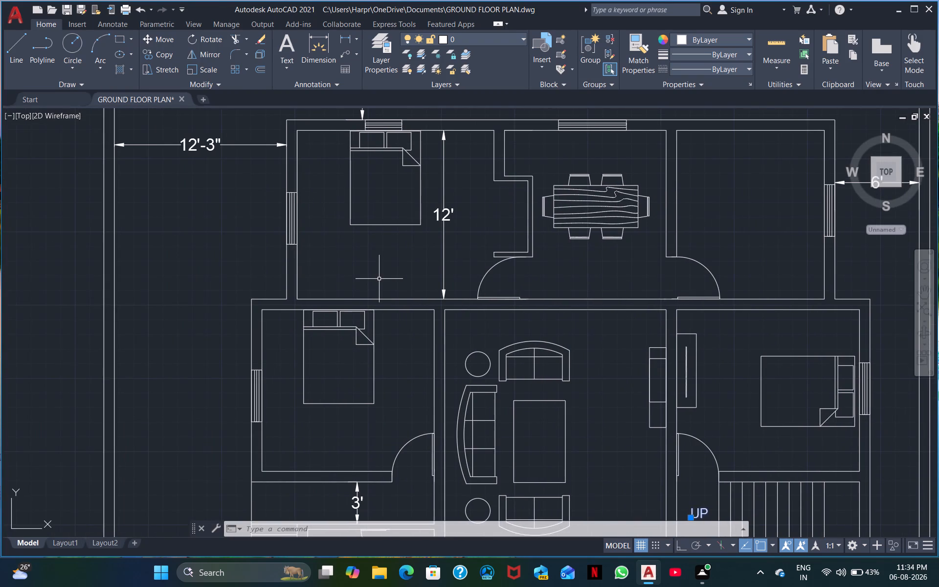
{"action": "middle_click_drag", "start_coordinate": [380, 281], "coordinate": [379, 314]}
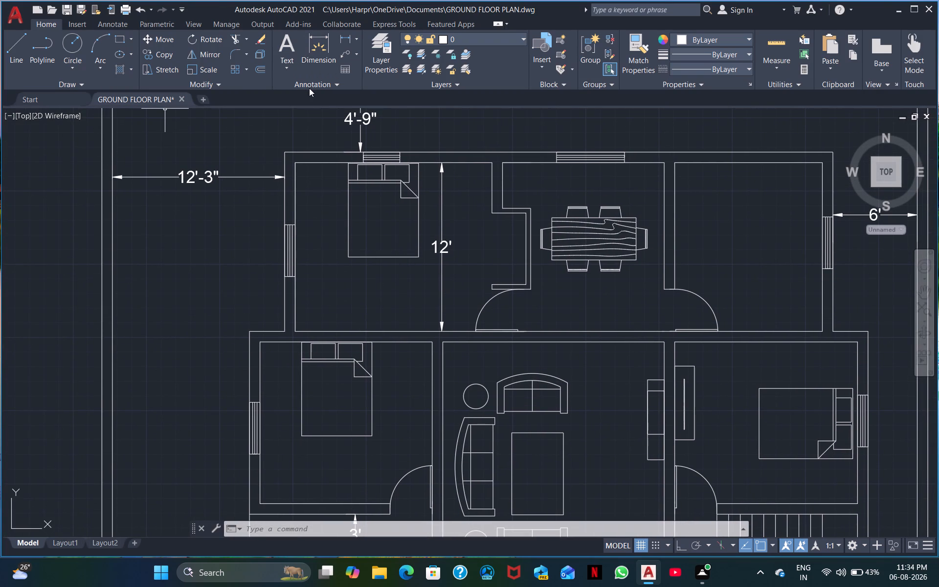
{"action": "scroll", "coordinate": [395, 158], "scroll_direction": "down", "scroll_amount": 1}
{"action": "middle_click_drag", "start_coordinate": [518, 227], "coordinate": [364, 316]}
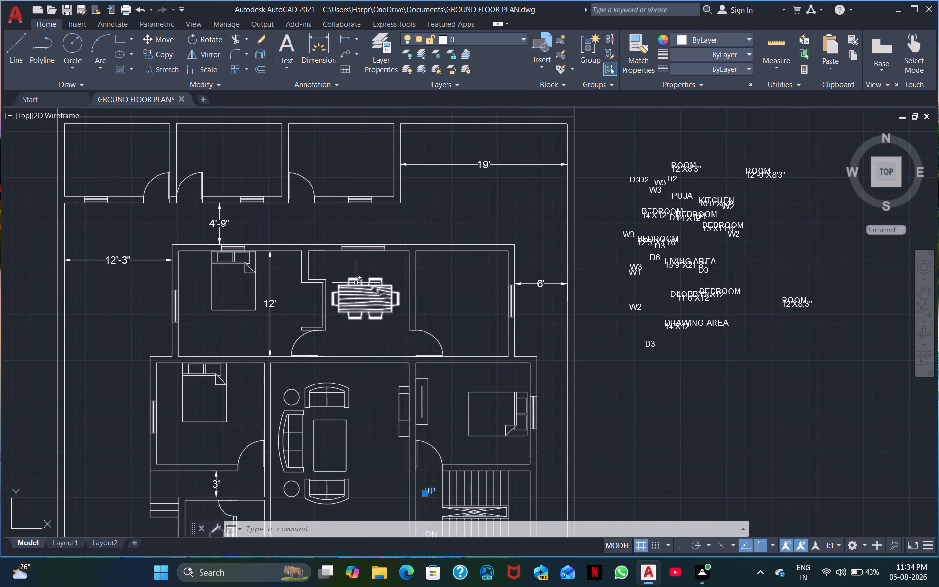
{"action": "left_click", "coordinate": [700, 181]}
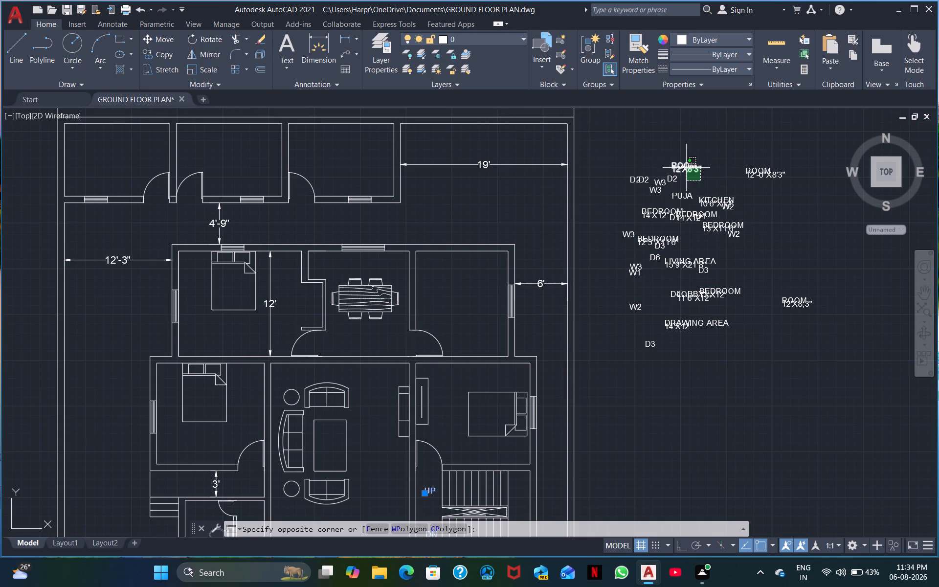
{"action": "left_click", "coordinate": [723, 180]}
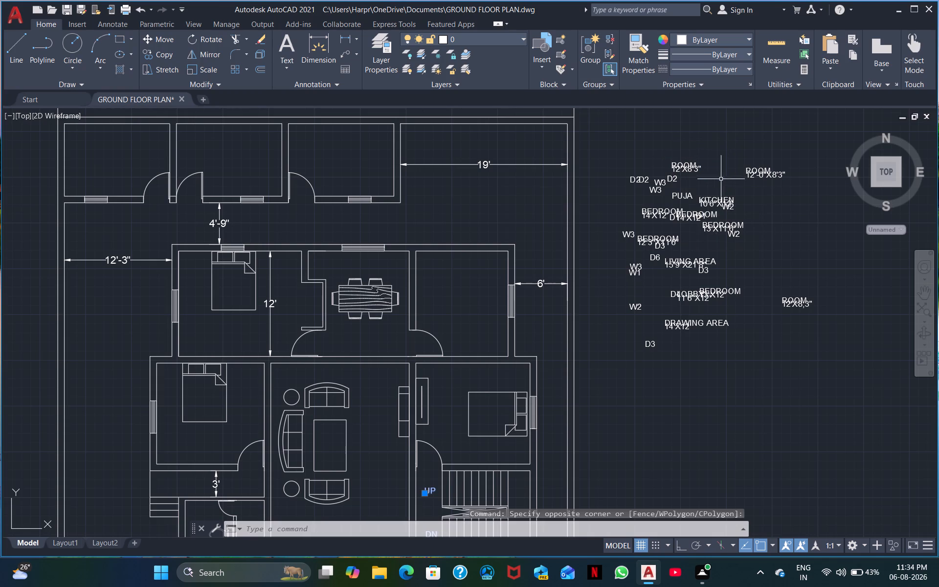
{"action": "left_click", "coordinate": [691, 170]}
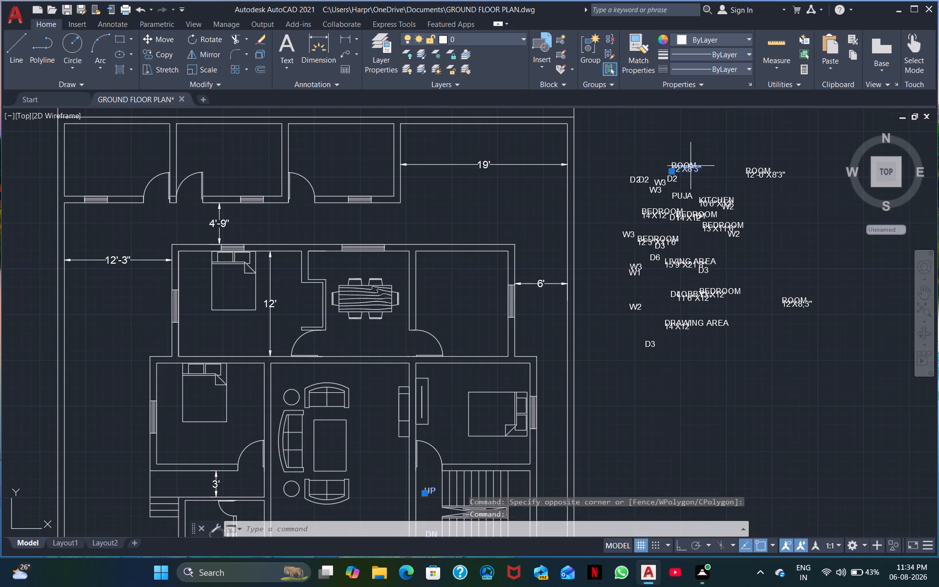
{"action": "left_click", "coordinate": [678, 162]}
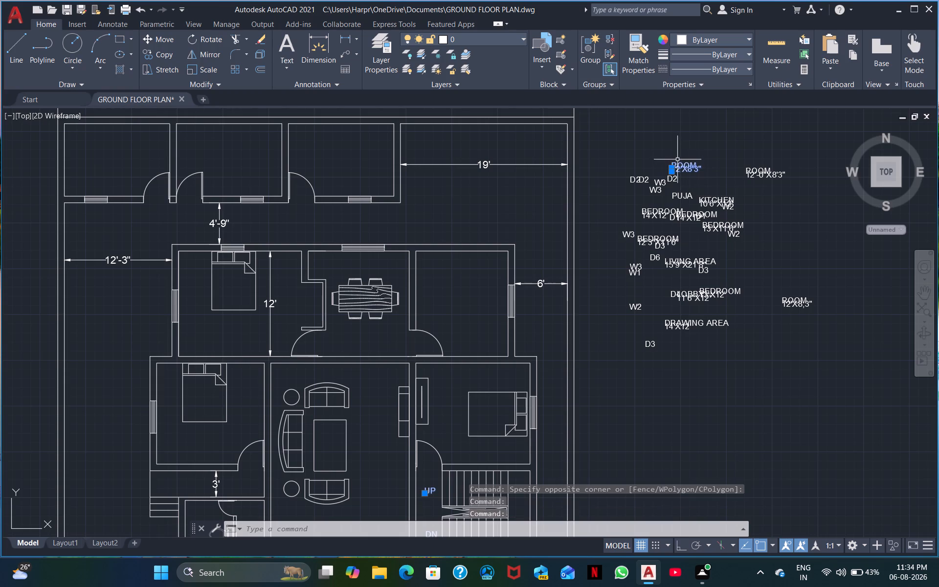
{"action": "left_click", "coordinate": [673, 169]}
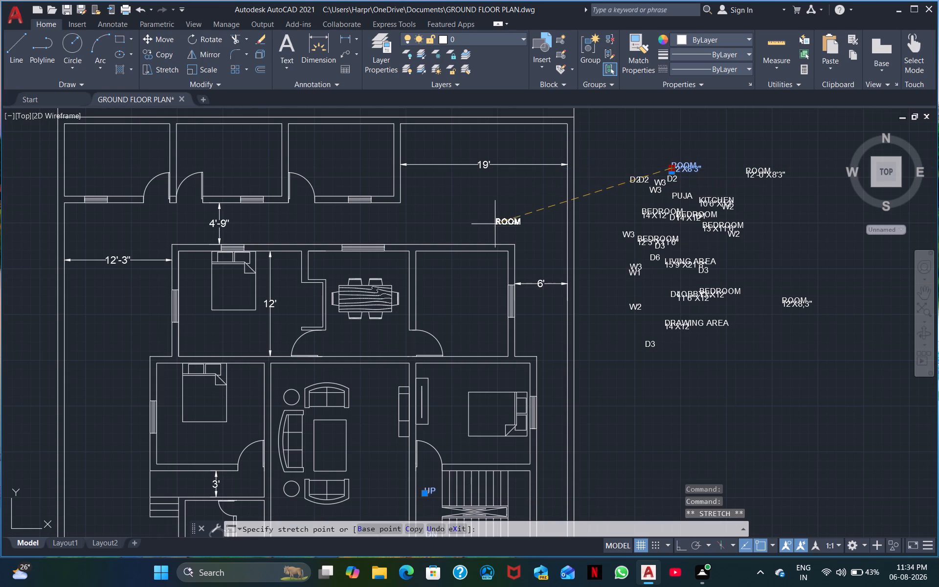
{"action": "middle_click_drag", "start_coordinate": [495, 224], "coordinate": [708, 218]}
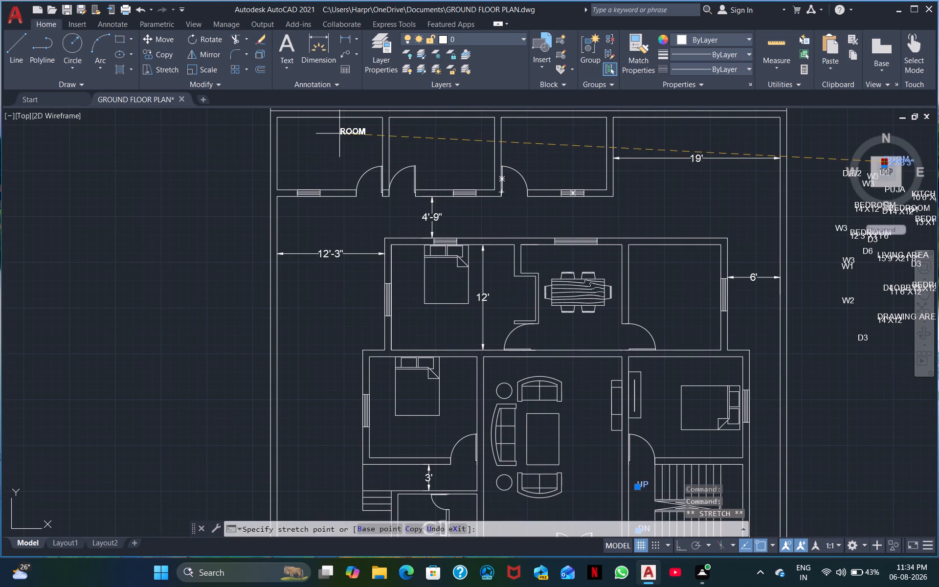
{"action": "left_click", "coordinate": [312, 134]}
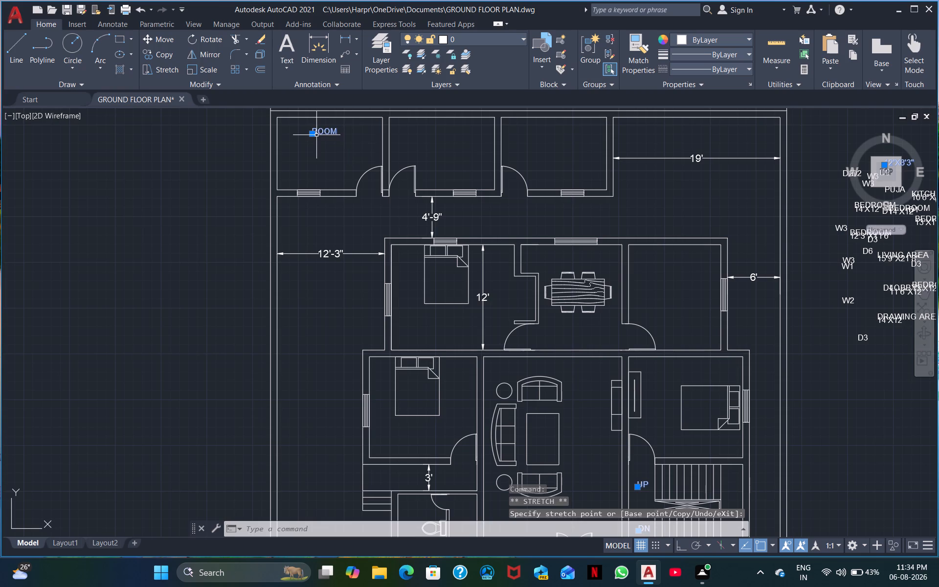
Move the ROOM label from the westernmost upper room into the middle room of the upper row.
{"action": "double_click", "coordinate": [310, 134]}
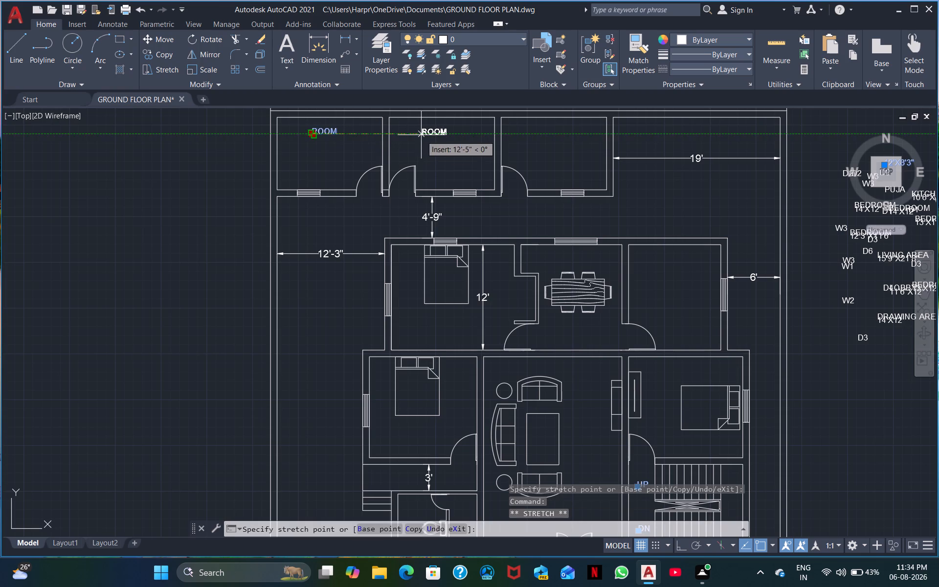
{"action": "left_click", "coordinate": [421, 135]}
Copy the ROOM label from the middle upper-row room into the rooms on its west and east sides, including the other selected labels.
{"action": "left_click", "coordinate": [450, 134]}
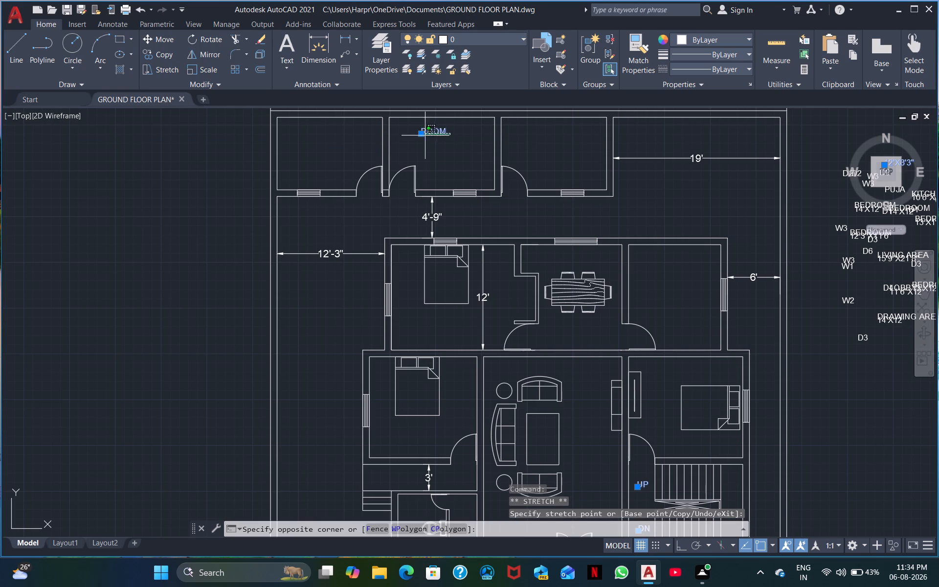
{"action": "left_click", "coordinate": [409, 132]}
{"action": "right_click", "coordinate": [409, 132]}
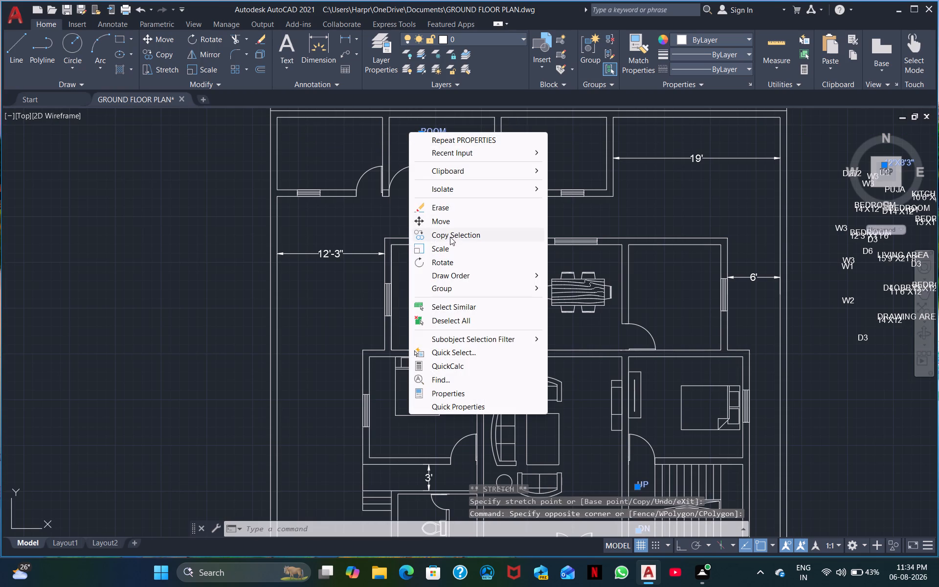
{"action": "left_click", "coordinate": [450, 237]}
{"action": "left_click", "coordinate": [420, 134]}
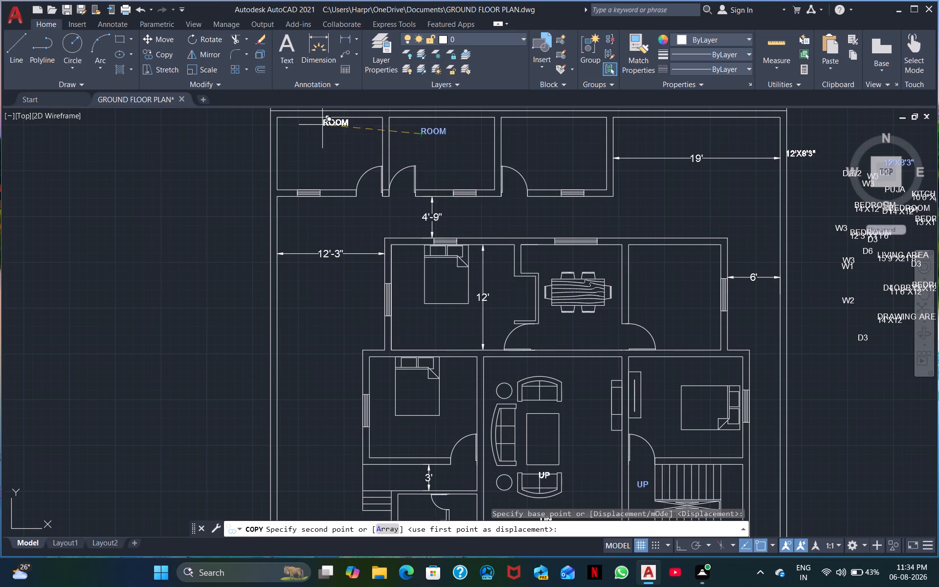
{"action": "left_click", "coordinate": [318, 132]}
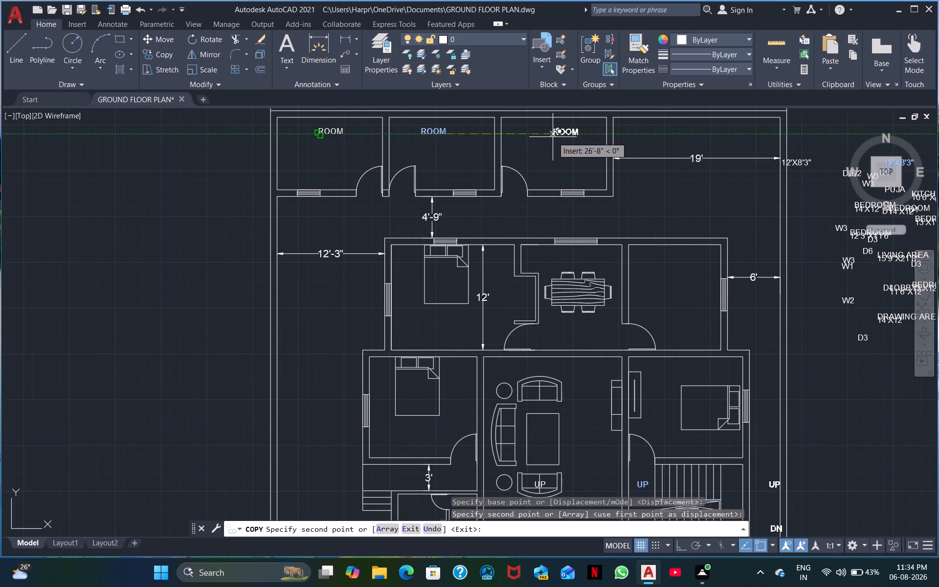
{"action": "left_click", "coordinate": [553, 137]}
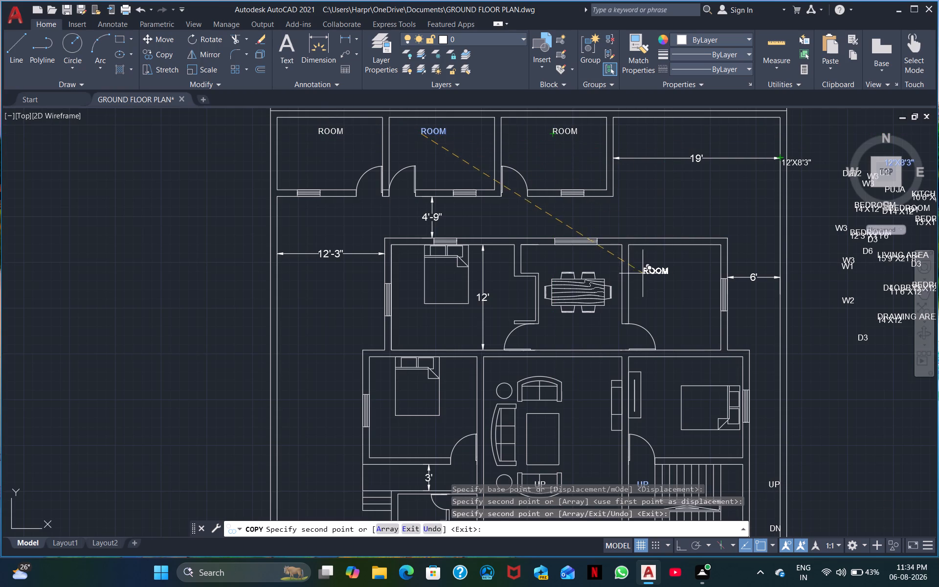
{"action": "scroll", "coordinate": [646, 315], "scroll_direction": "down", "scroll_amount": 1}
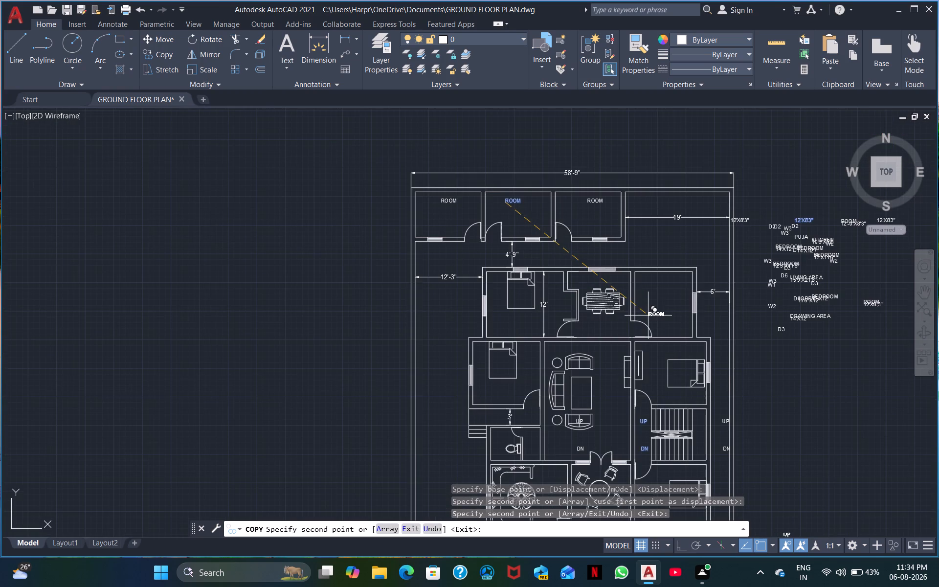
{"action": "right_click", "coordinate": [648, 309]}
{"action": "left_click", "coordinate": [686, 328]}
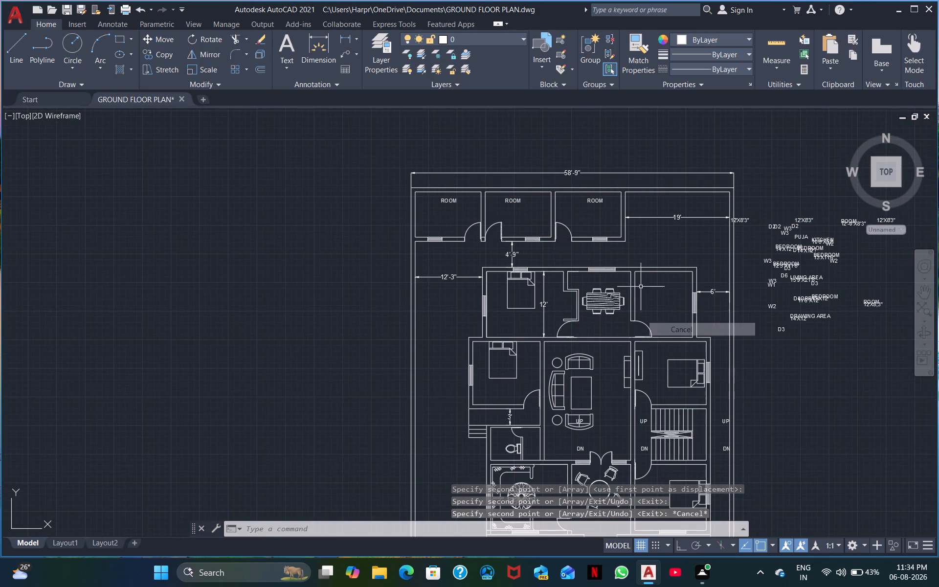
Move the 12'X8'3" size label from the eastern cluster to just below ROOM in the westernmost upper room.
{"action": "left_click", "coordinate": [817, 227]}
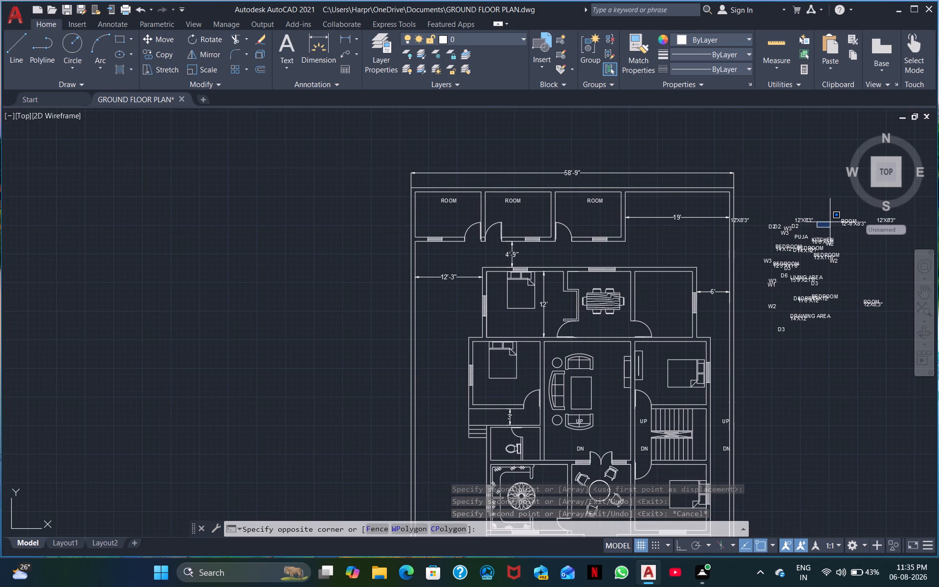
{"action": "left_click", "coordinate": [805, 211]}
{"action": "right_click", "coordinate": [806, 213]}
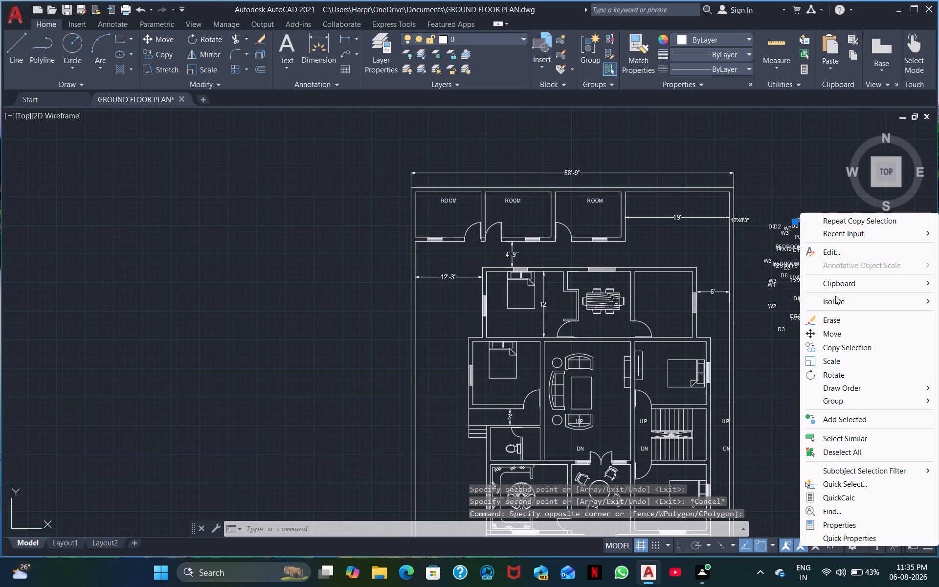
{"action": "left_click", "coordinate": [831, 333]}
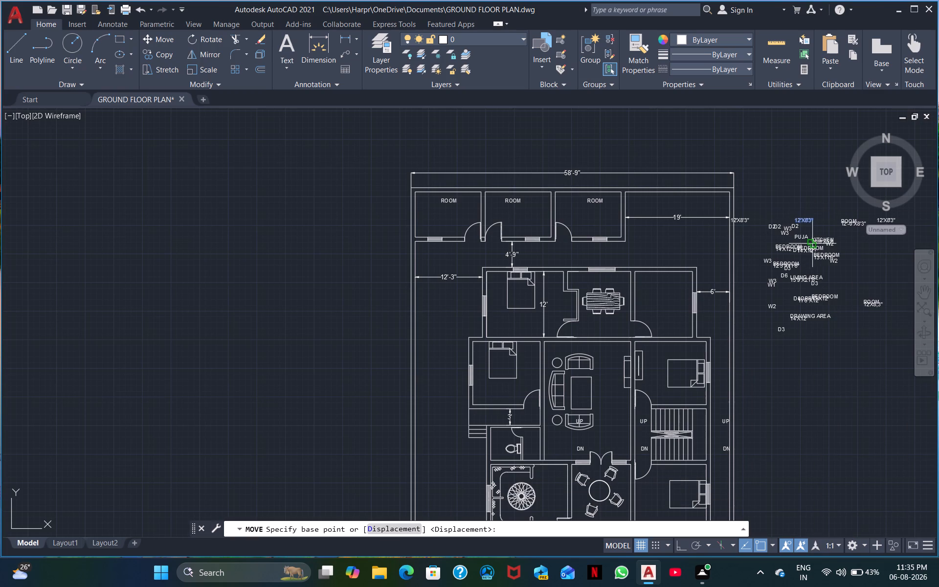
{"action": "left_click", "coordinate": [796, 223]}
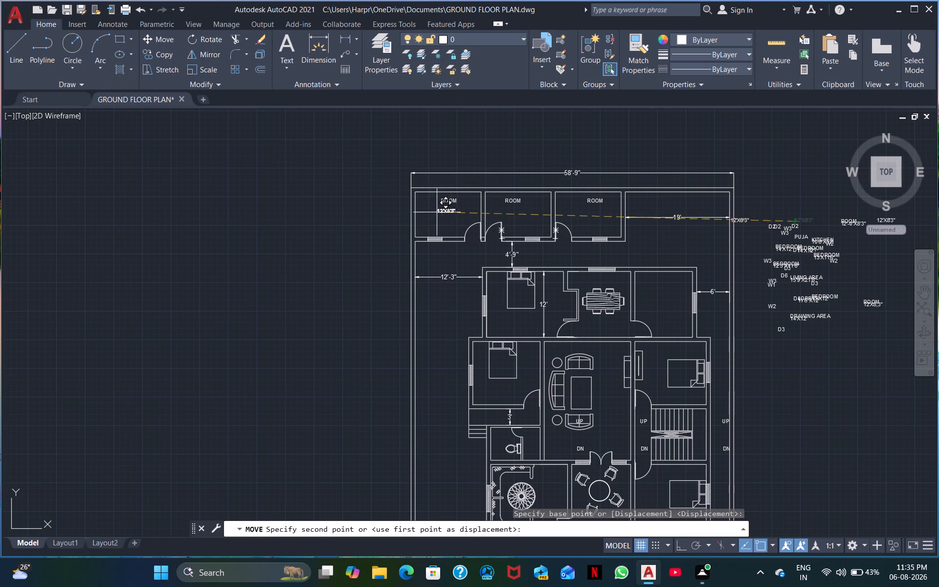
{"action": "left_click", "coordinate": [439, 210]}
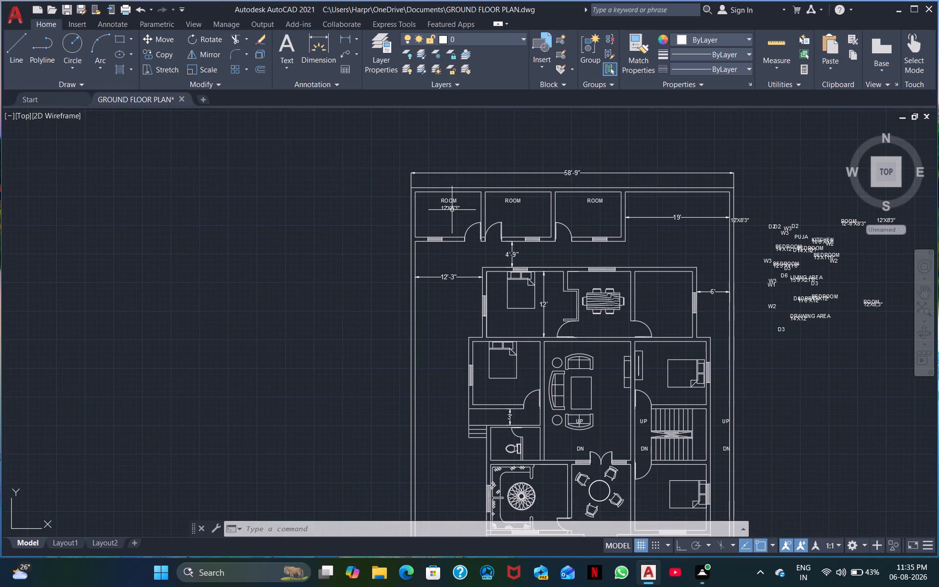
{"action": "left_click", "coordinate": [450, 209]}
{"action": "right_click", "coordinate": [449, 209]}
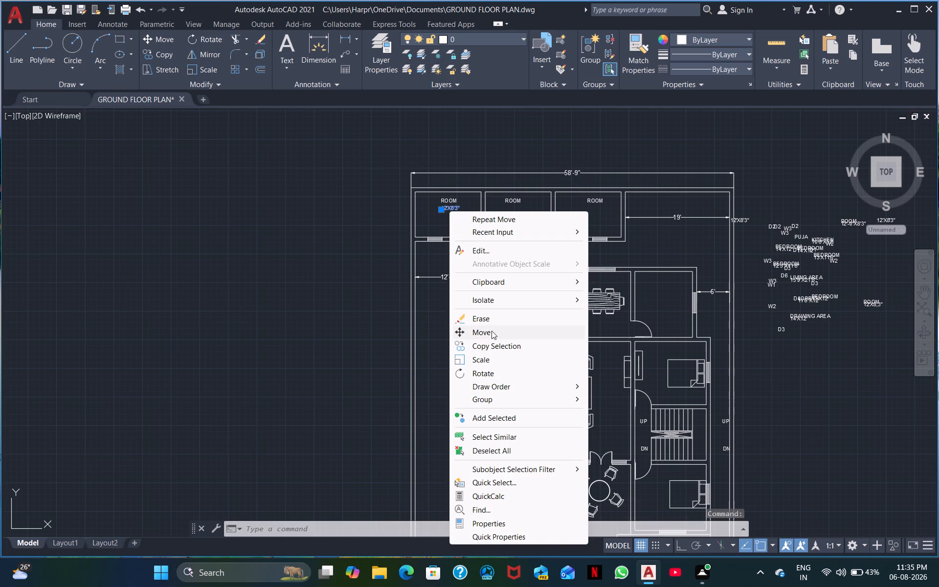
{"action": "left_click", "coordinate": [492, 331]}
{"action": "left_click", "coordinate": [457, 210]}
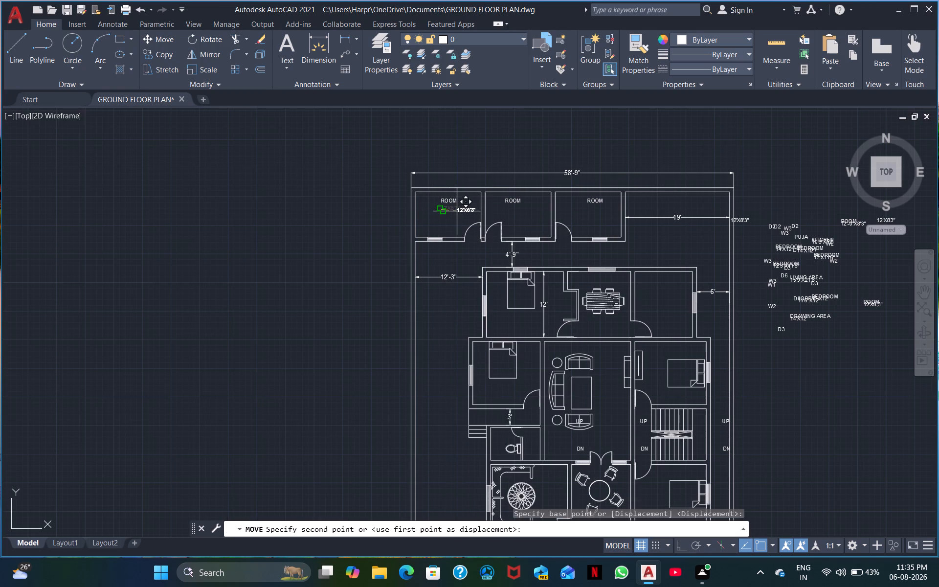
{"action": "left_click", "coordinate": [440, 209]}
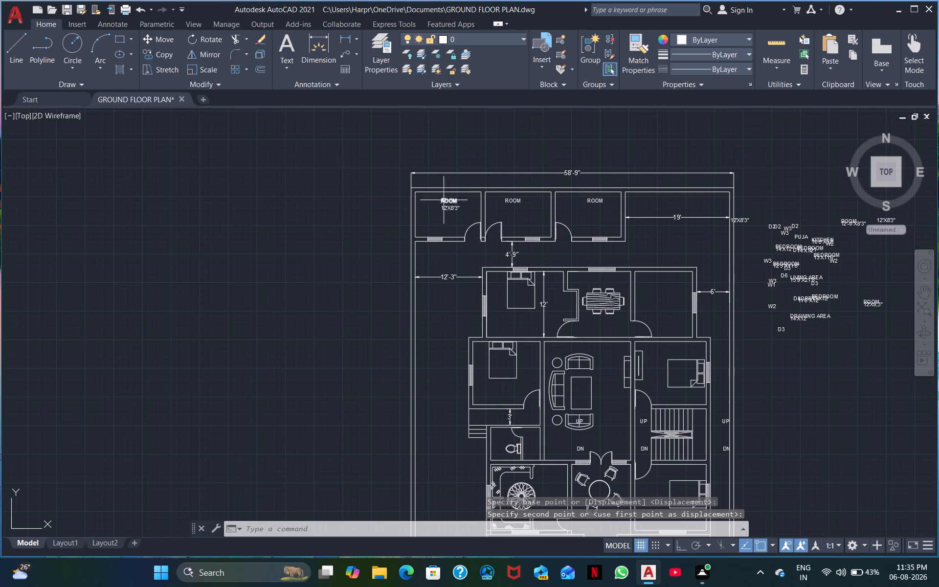
Copy the 12'X8'3" size label from the westernmost upper room to below the ROOM labels in the other two upper rooms.
{"action": "left_click", "coordinate": [455, 214]}
{"action": "left_click", "coordinate": [444, 205]}
{"action": "right_click_drag", "start_coordinate": [443, 210], "coordinate": [443, 219]}
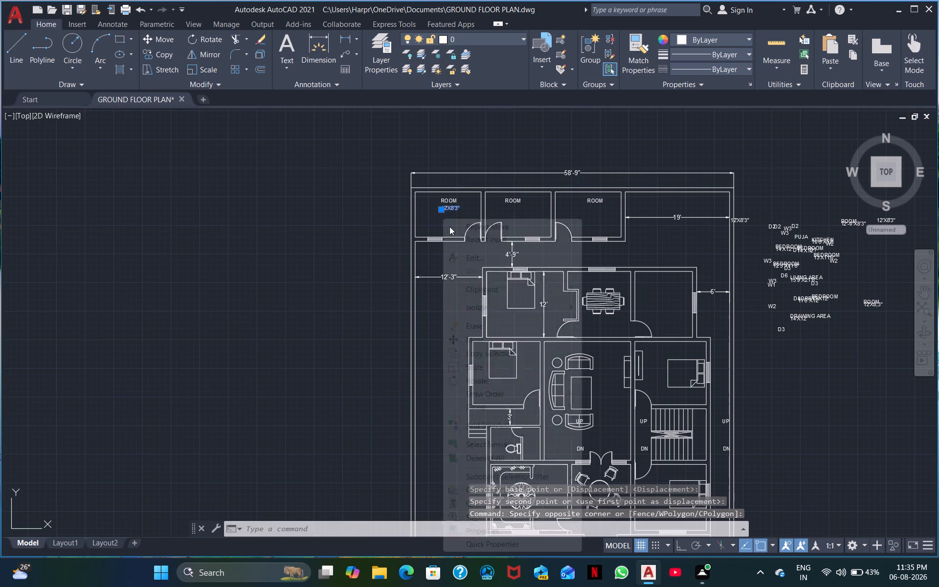
{"action": "left_click", "coordinate": [485, 353]}
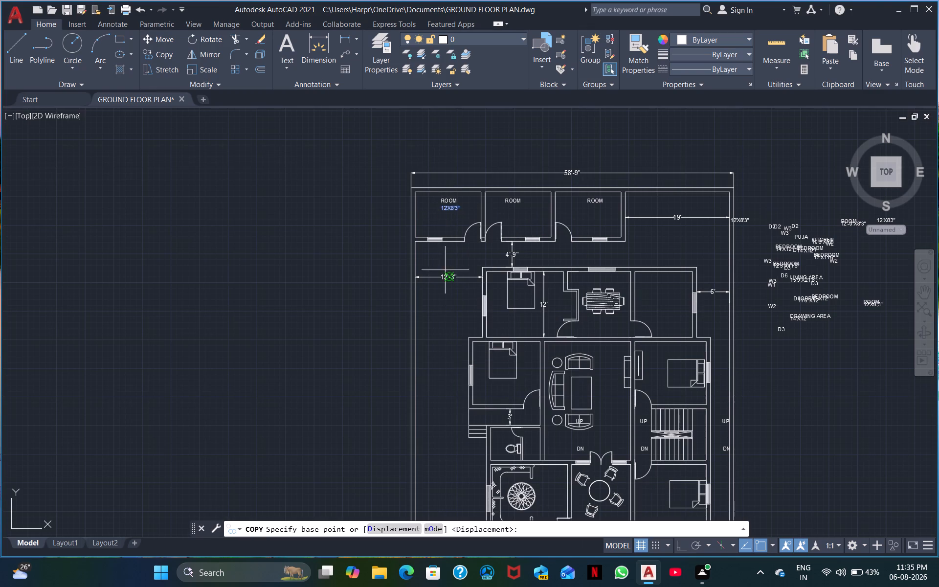
{"action": "left_click", "coordinate": [446, 212]}
{"action": "left_click", "coordinate": [507, 211]}
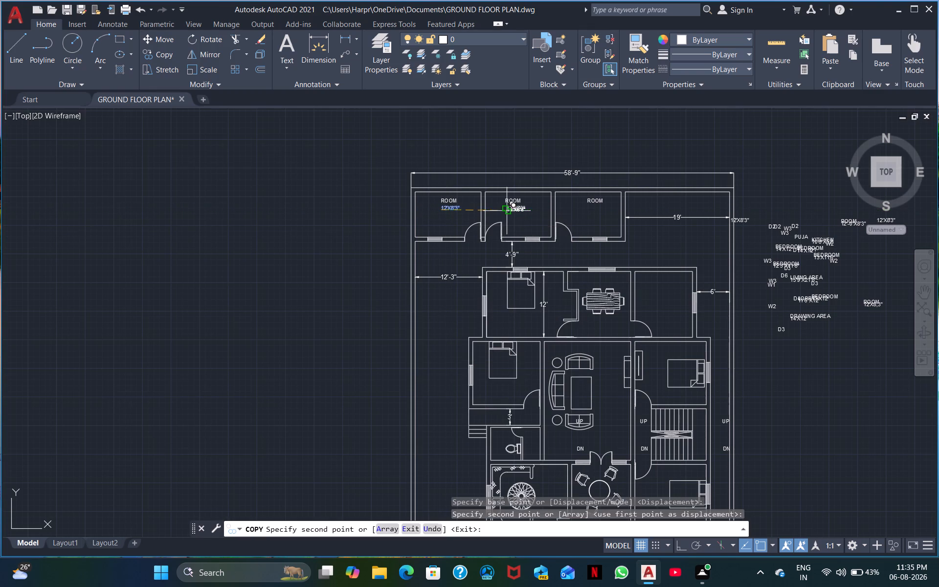
{"action": "left_click", "coordinate": [586, 208]}
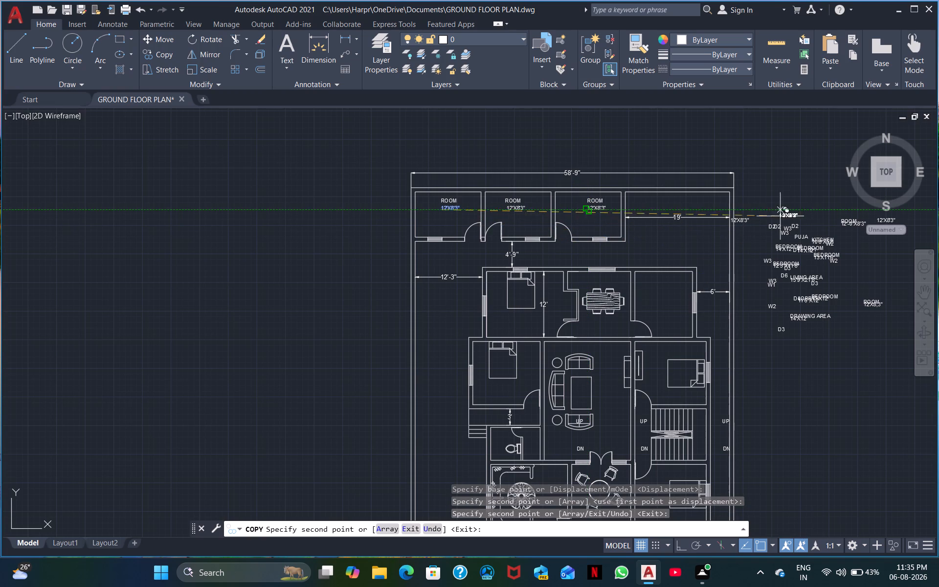
{"action": "key", "text": "Escape"}
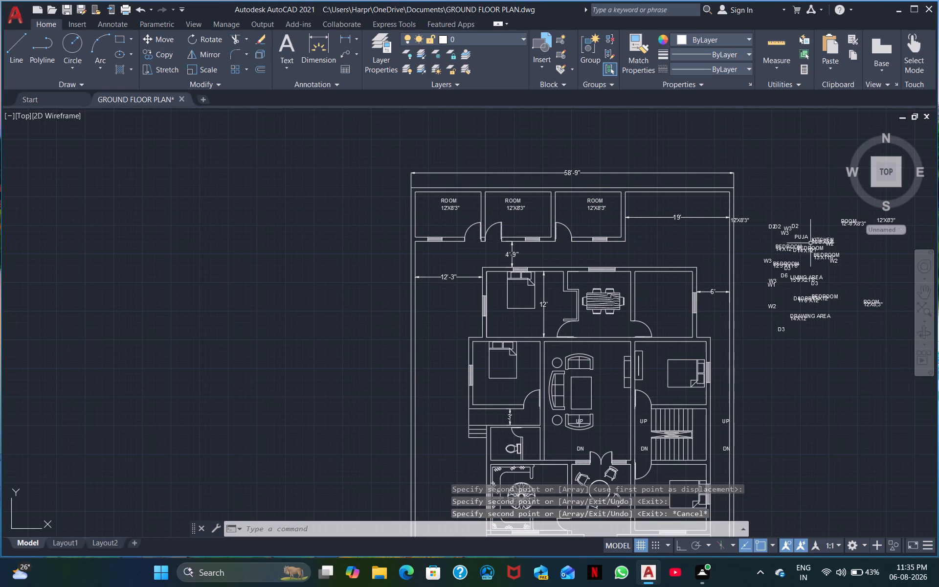
Move the KITCHEN label from the eastern cluster into the room east of the dining table.
{"action": "left_click", "coordinate": [820, 237]}
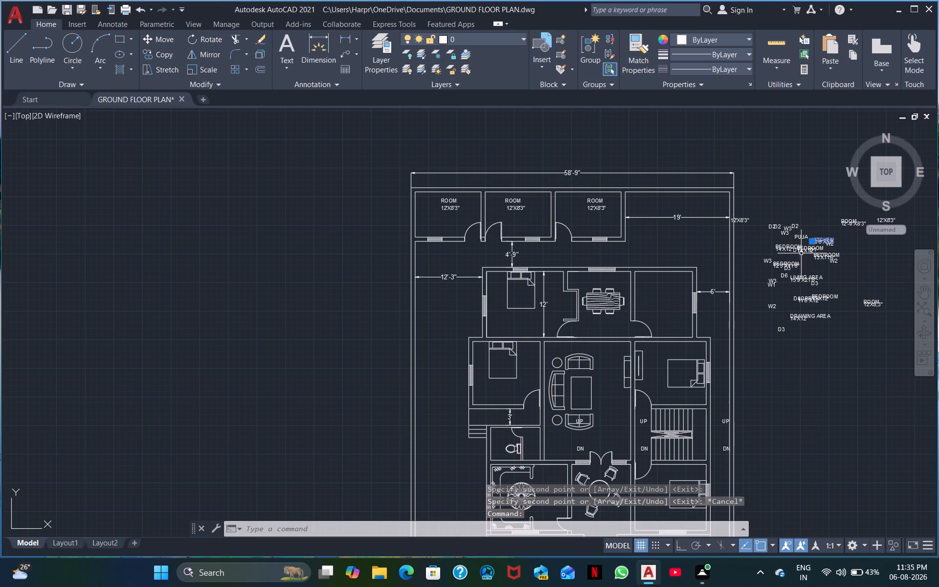
{"action": "left_click", "coordinate": [814, 244]}
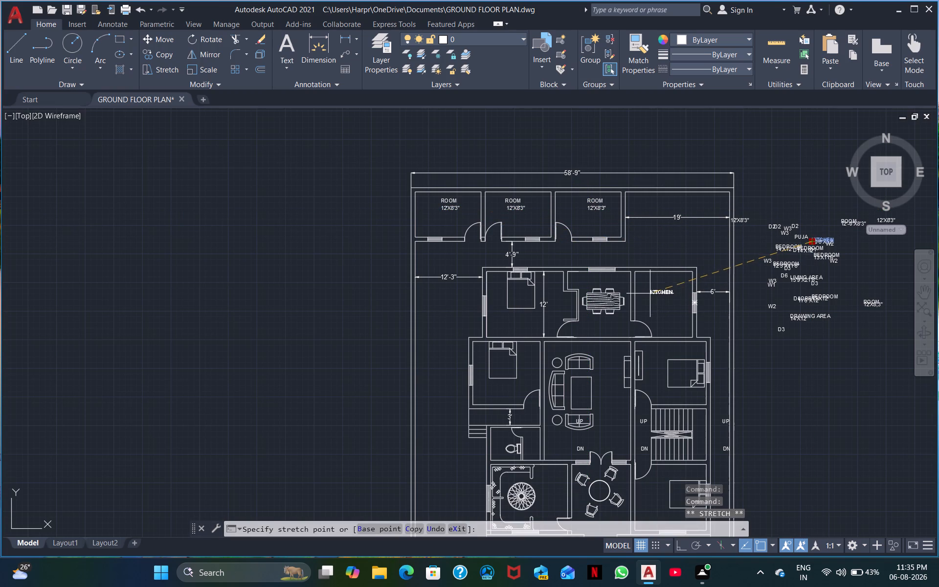
{"action": "left_click", "coordinate": [650, 295]}
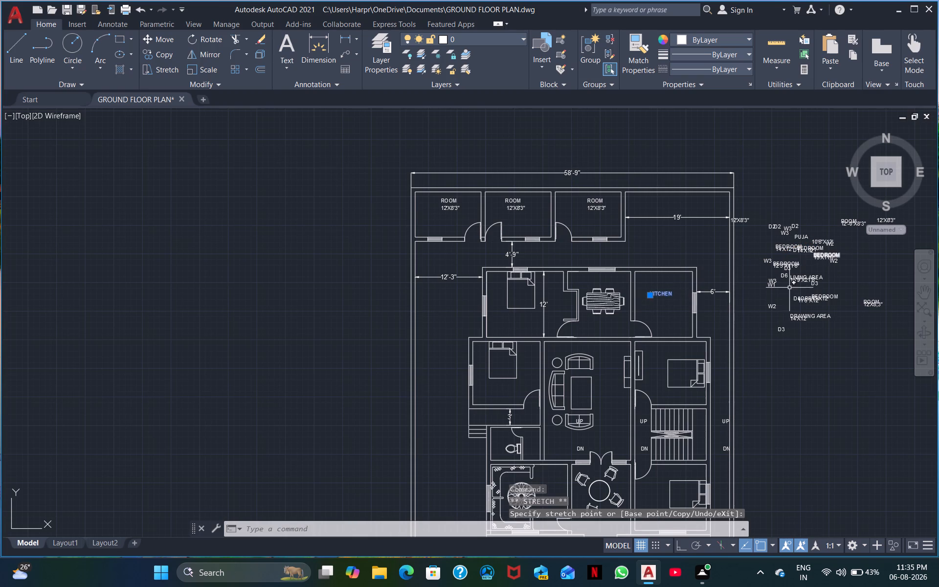
{"action": "scroll", "coordinate": [657, 308], "scroll_direction": "up", "scroll_amount": 2}
{"action": "left_click", "coordinate": [641, 297]}
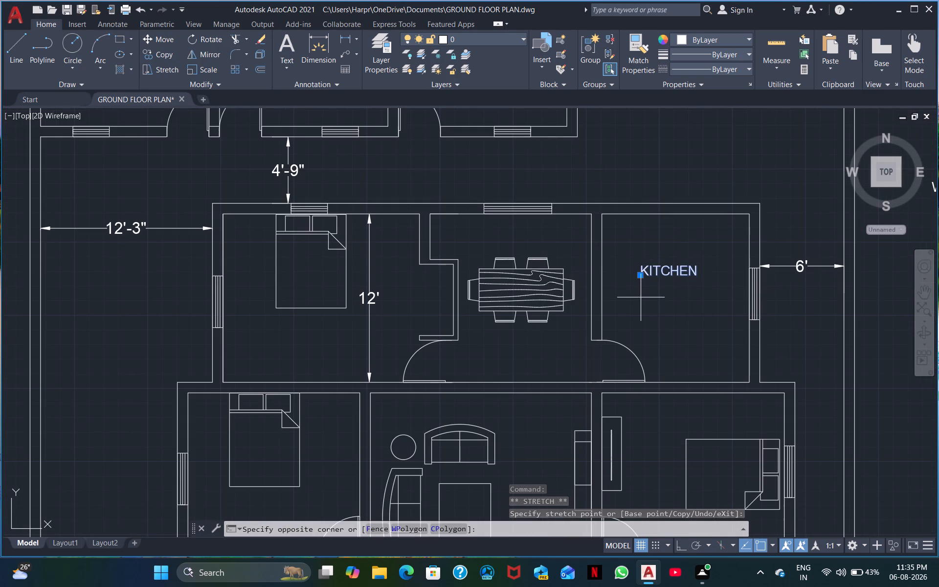
{"action": "left_click", "coordinate": [671, 305]}
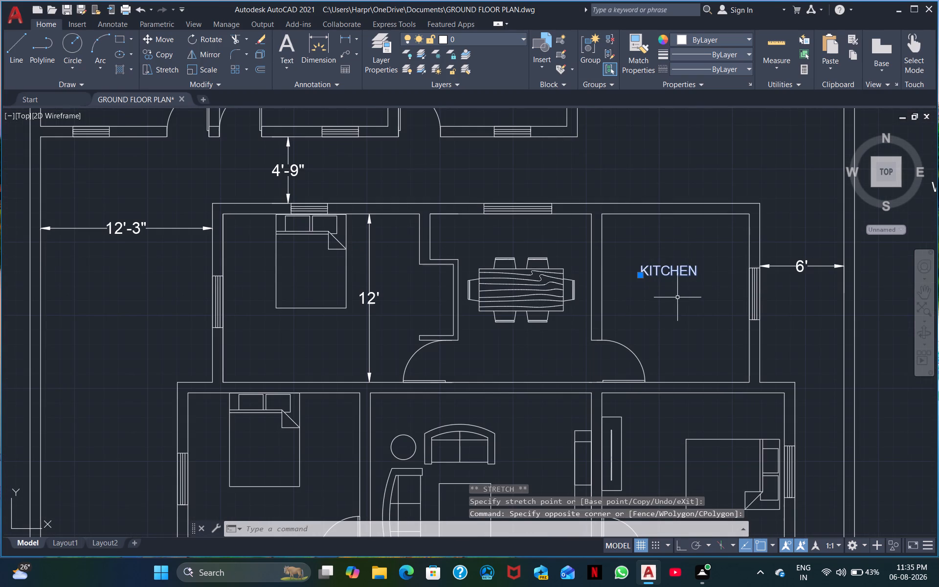
Move the 10'6"X12' size label from the eastern cluster to directly below KITCHEN.
{"action": "scroll", "coordinate": [667, 321], "scroll_direction": "up", "scroll_amount": 1}
{"action": "scroll", "coordinate": [667, 322], "scroll_direction": "down", "scroll_amount": 2}
{"action": "middle_click_drag", "start_coordinate": [668, 322], "coordinate": [673, 330]}
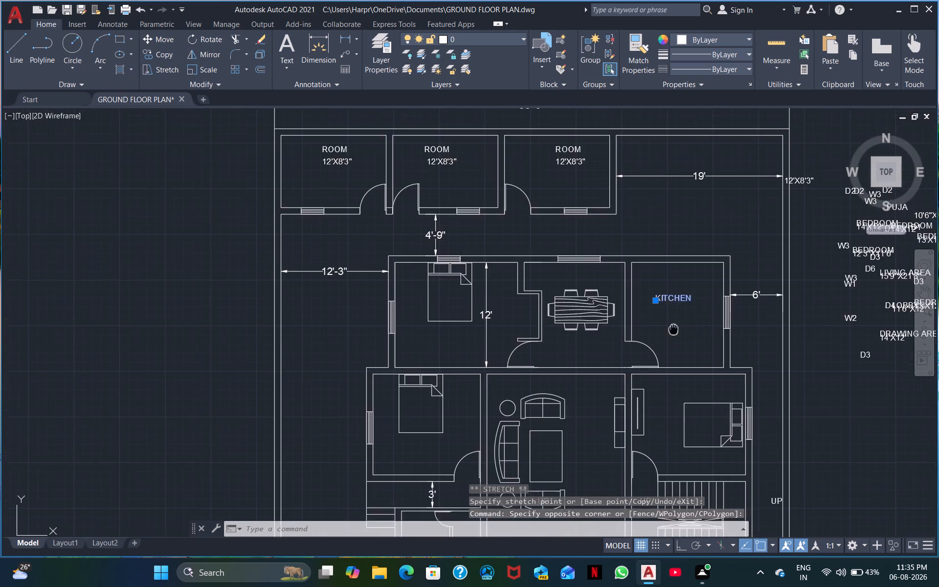
{"action": "middle_click_drag", "start_coordinate": [673, 330], "coordinate": [546, 358]}
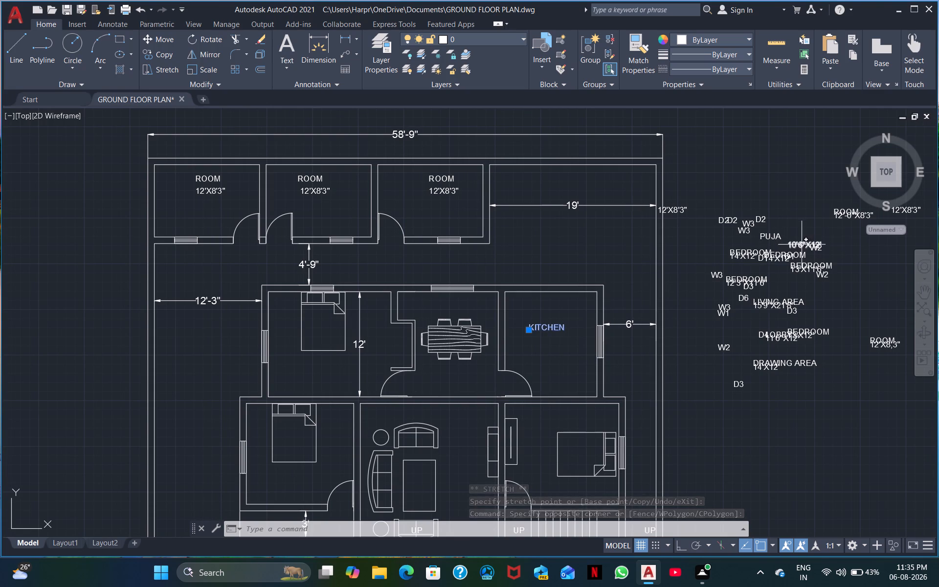
{"action": "left_click", "coordinate": [802, 245]}
{"action": "left_click", "coordinate": [788, 245]}
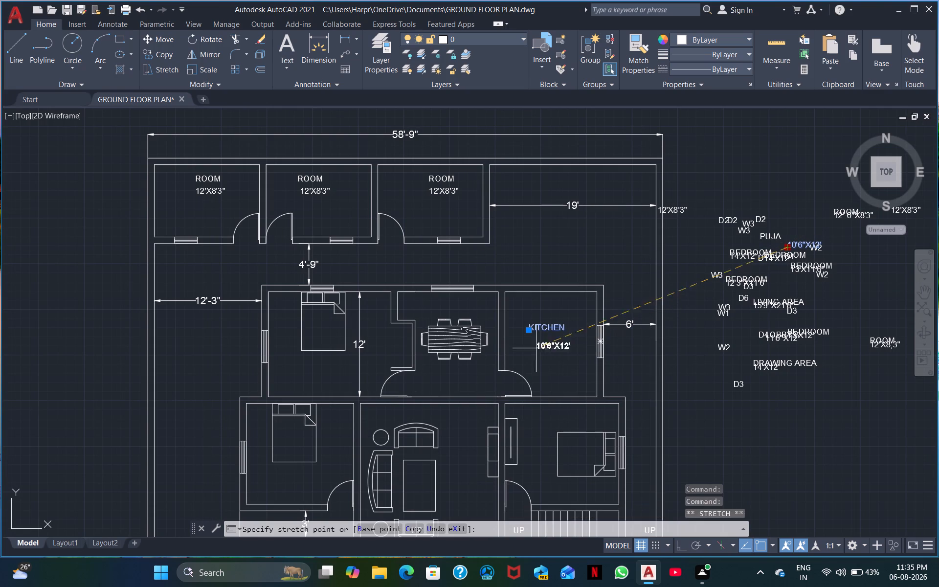
{"action": "left_click", "coordinate": [528, 341]}
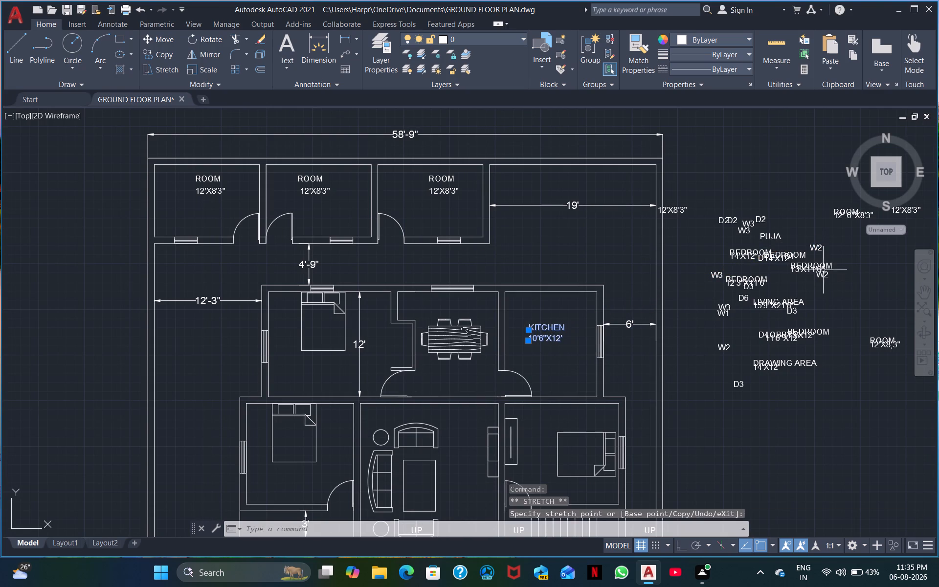
Move the BEDROOM label above 13'X11'6" in the eastern cluster into the bedroom south of the kitchen, above the bed, and clear the selection.
{"action": "left_click", "coordinate": [818, 264]}
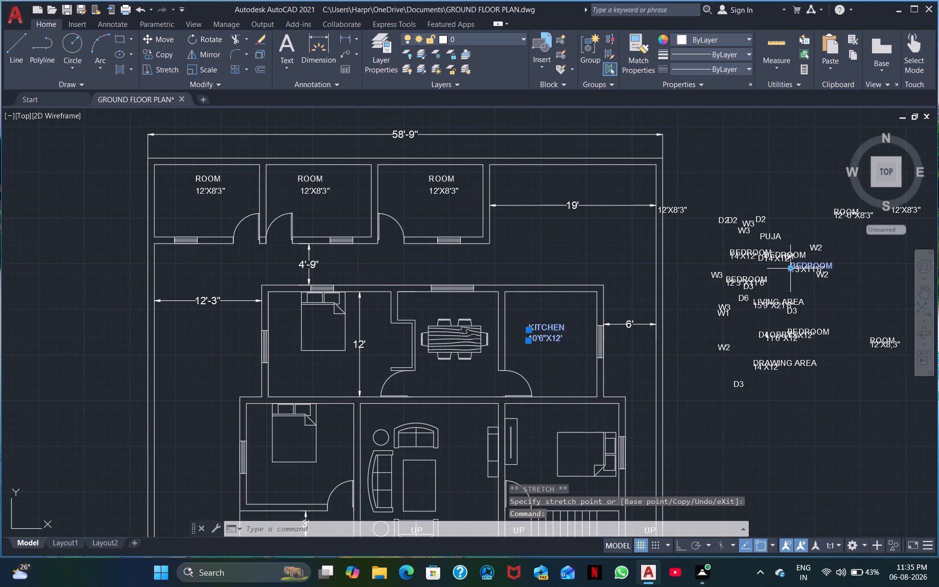
{"action": "left_click", "coordinate": [791, 270]}
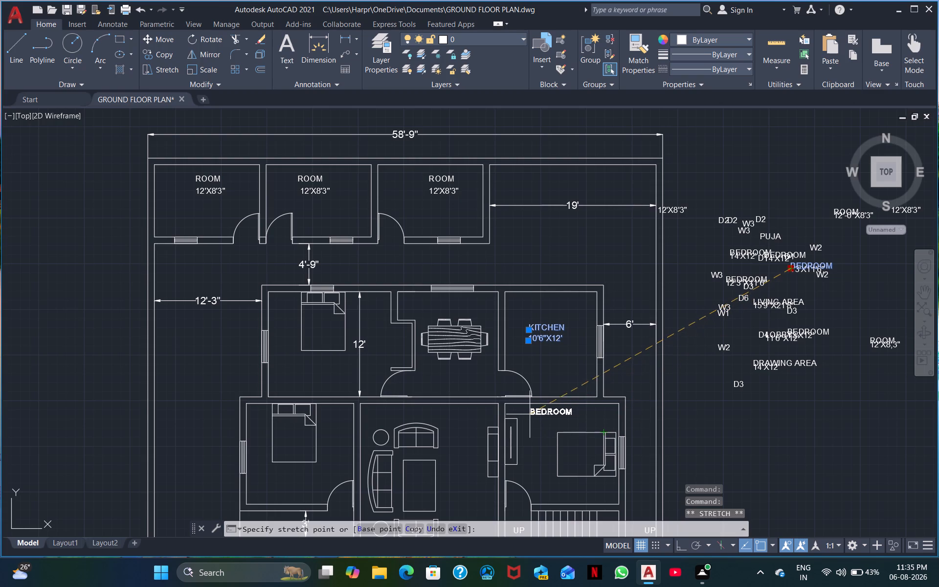
{"action": "left_click", "coordinate": [534, 418]}
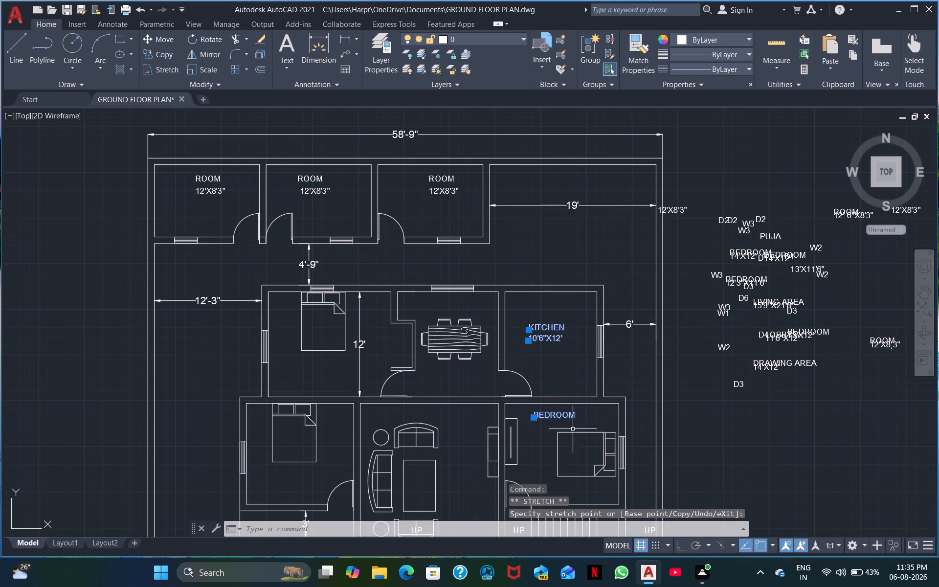
{"action": "right_click", "coordinate": [548, 430]}
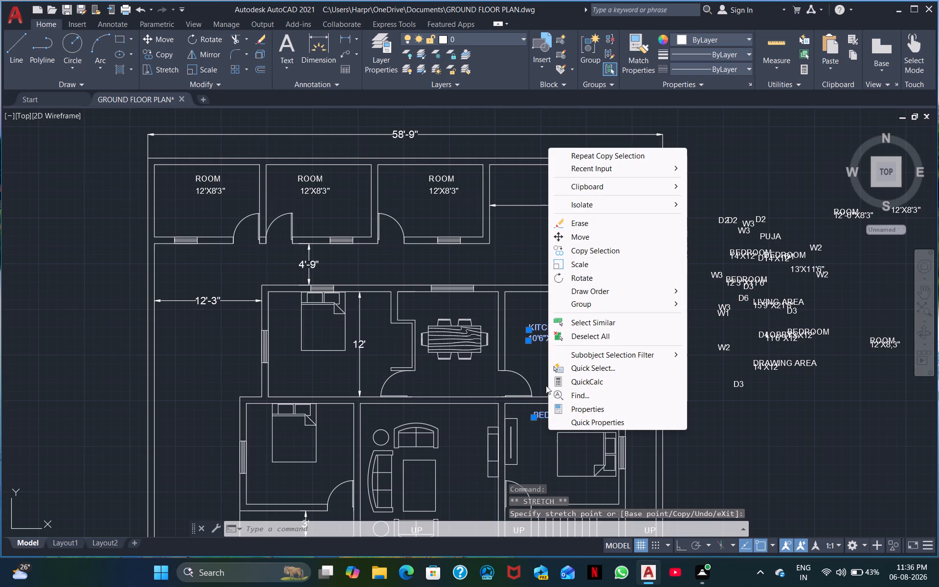
{"action": "key", "text": "Escape"}
{"action": "key", "text": "Escape"}
Copy the BEDROOM label south of the kitchen into the other three bedrooms, placing each copy in clear space near the bed.
{"action": "left_click", "coordinate": [549, 417]}
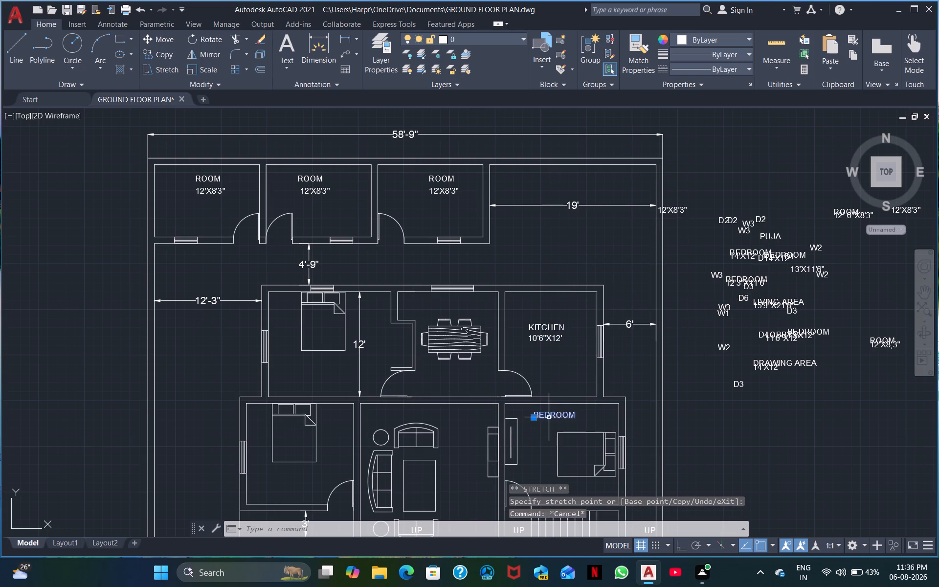
{"action": "right_click", "coordinate": [549, 417]}
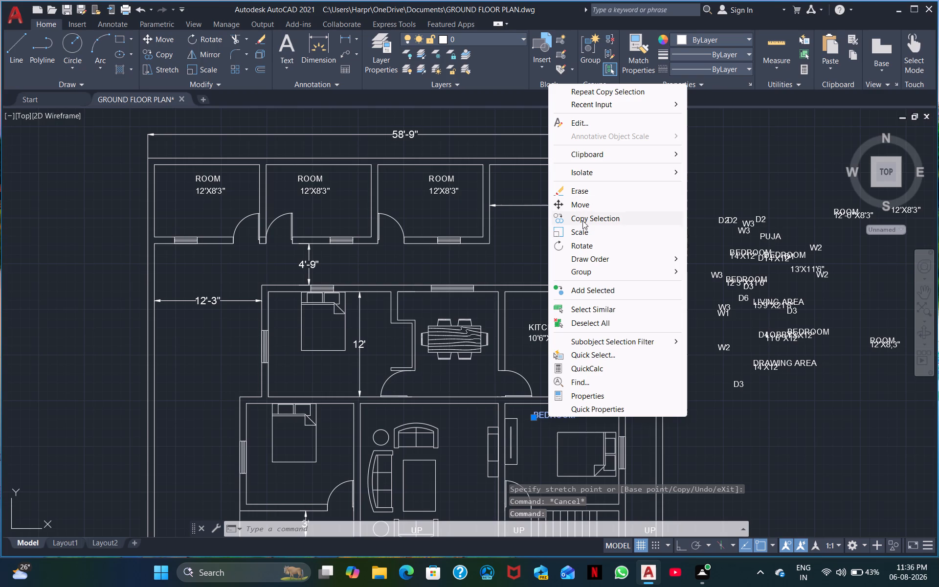
{"action": "left_click", "coordinate": [582, 221]}
{"action": "left_click", "coordinate": [535, 416]}
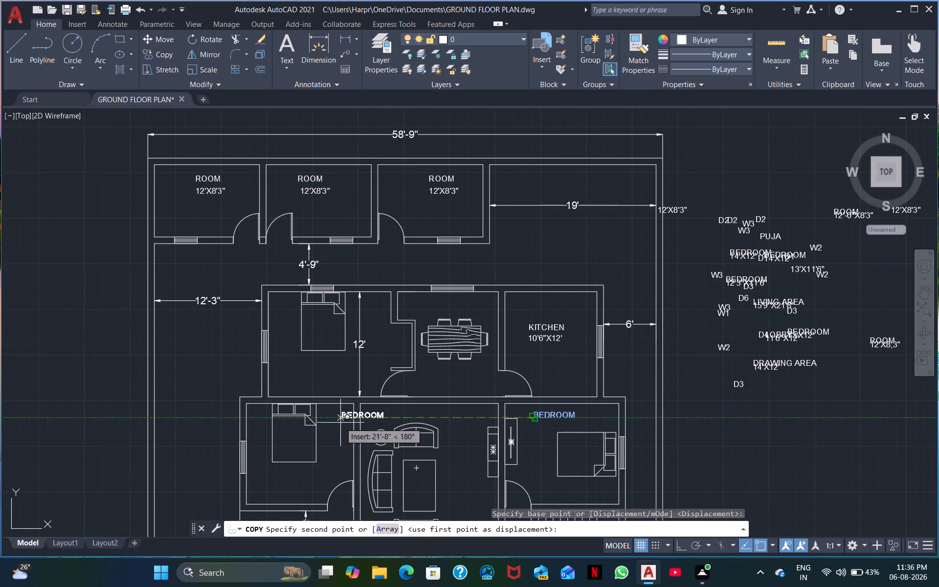
{"action": "left_click", "coordinate": [269, 477]}
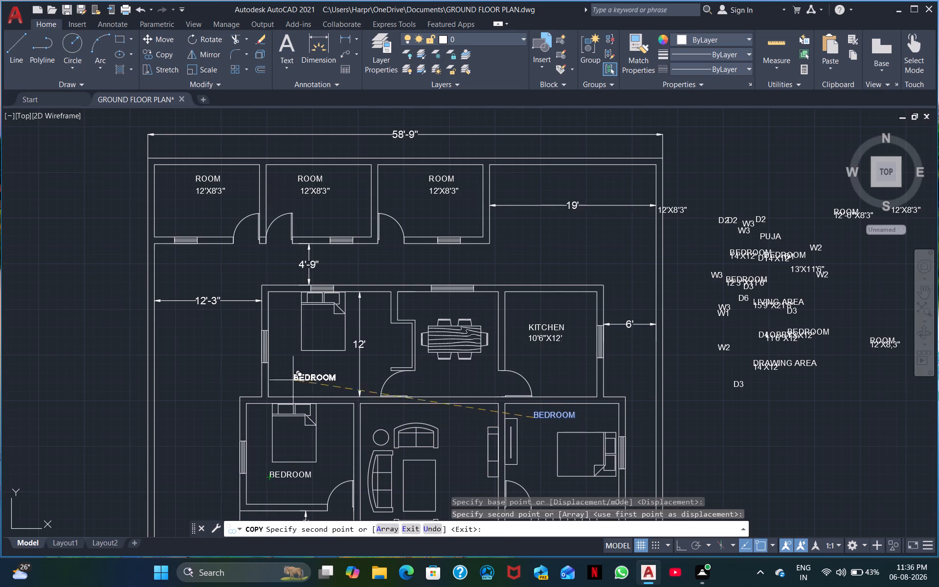
{"action": "left_click", "coordinate": [298, 364]}
{"action": "middle_click_drag", "start_coordinate": [322, 377], "coordinate": [362, 269]}
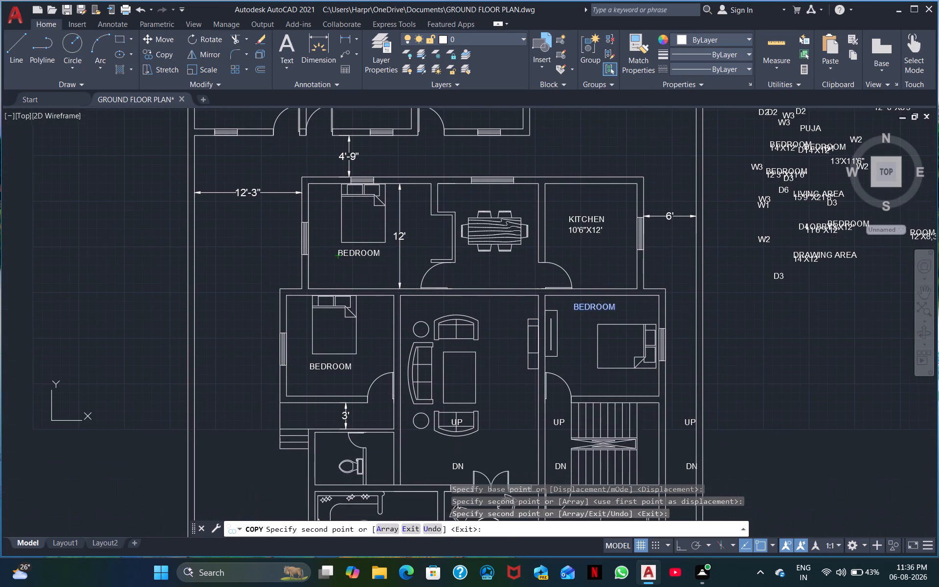
{"action": "middle_click_drag", "start_coordinate": [367, 443], "coordinate": [402, 316]}
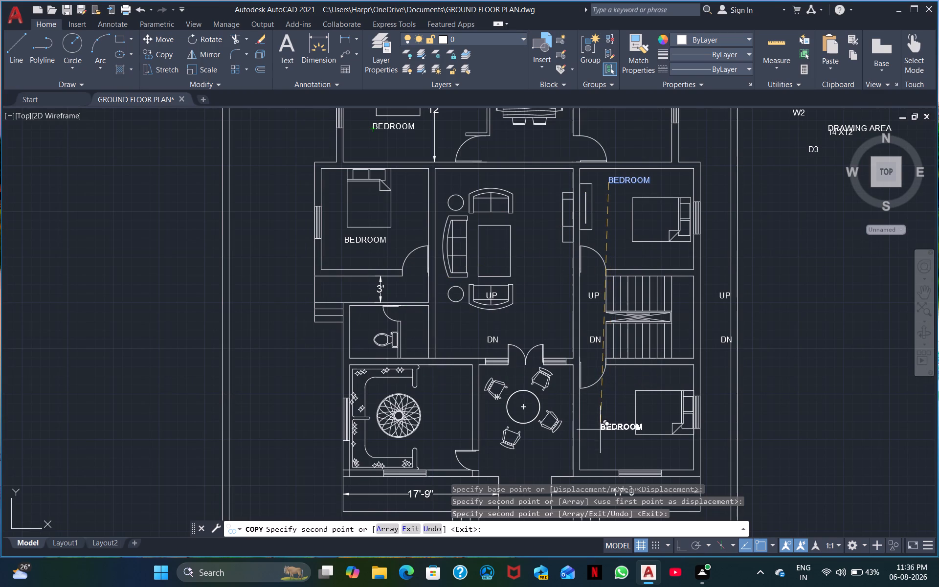
{"action": "left_click", "coordinate": [588, 443]}
{"action": "middle_click_drag", "start_coordinate": [620, 391], "coordinate": [605, 279]}
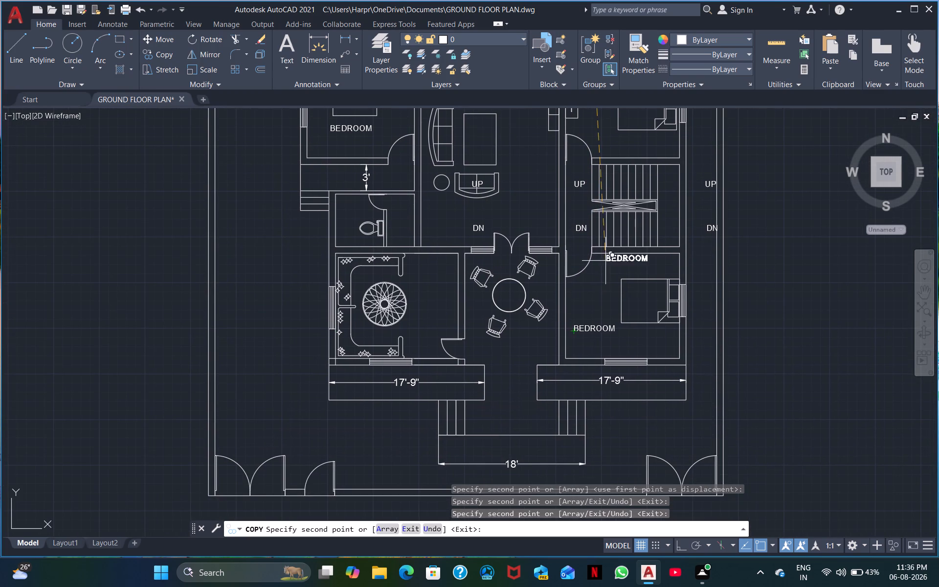
{"action": "key", "text": "Escape"}
Move the LIVING AREA label from the eastern cluster into the living room, just south of the sofa set.
{"action": "middle_click_drag", "start_coordinate": [812, 339], "coordinate": [789, 361]}
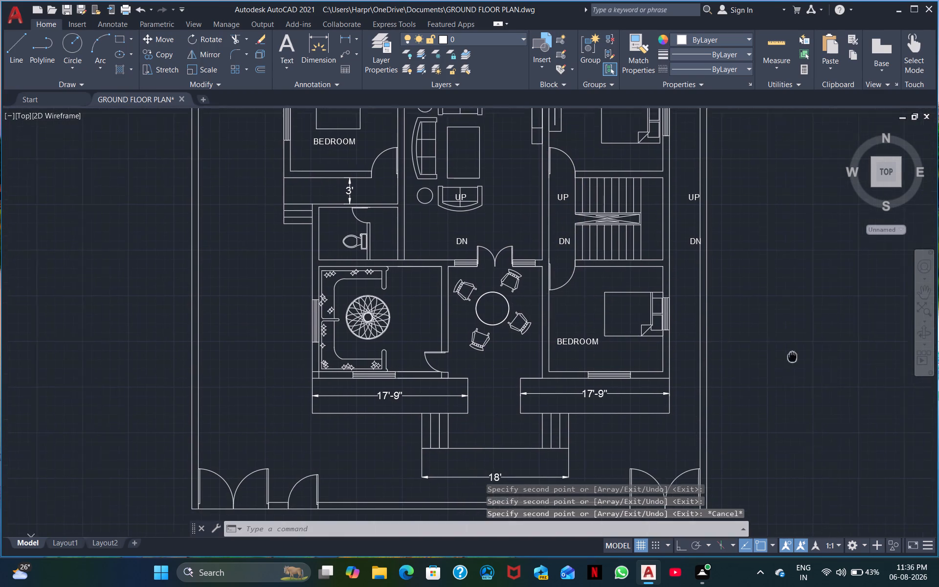
{"action": "middle_click_drag", "start_coordinate": [789, 361], "coordinate": [584, 543]}
{"action": "middle_click_drag", "start_coordinate": [546, 416], "coordinate": [717, 477]}
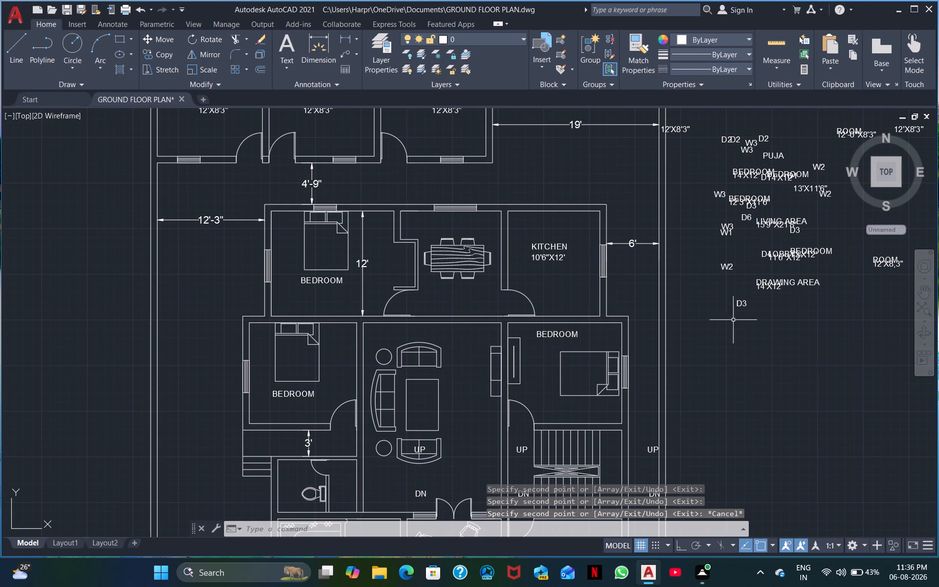
{"action": "left_click", "coordinate": [782, 219]}
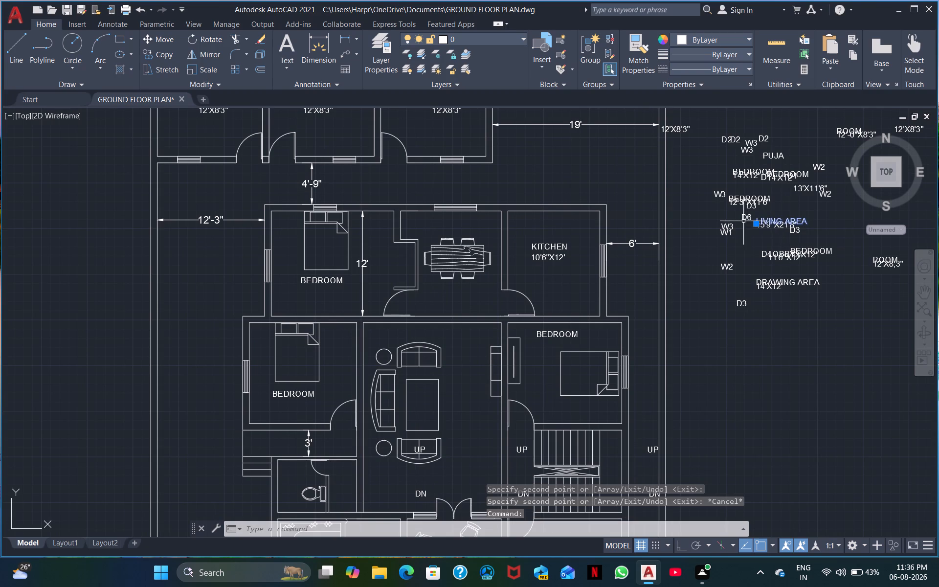
{"action": "left_click", "coordinate": [756, 226]}
{"action": "right_click_drag", "start_coordinate": [747, 231], "coordinate": [739, 250]}
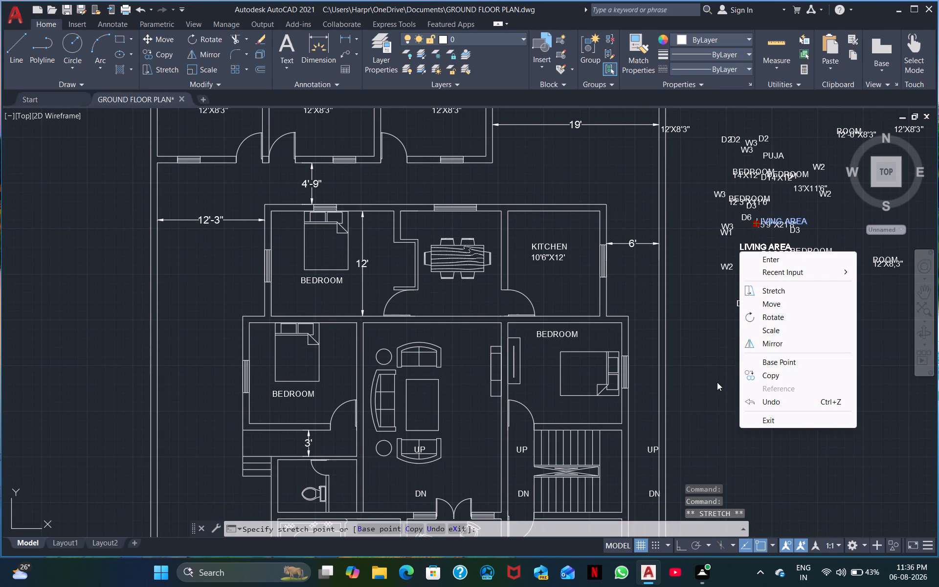
{"action": "left_click", "coordinate": [770, 305]}
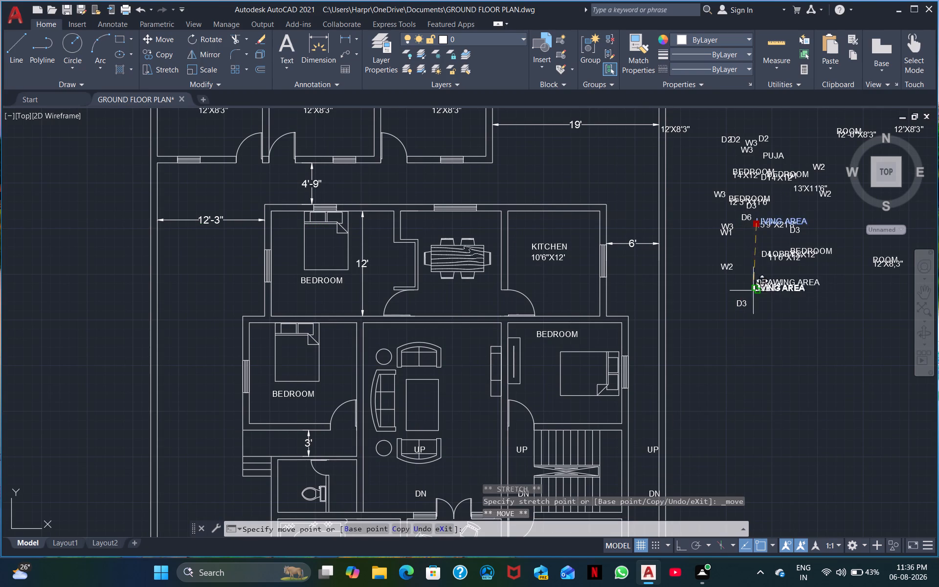
{"action": "middle_click_drag", "start_coordinate": [695, 419], "coordinate": [726, 258]}
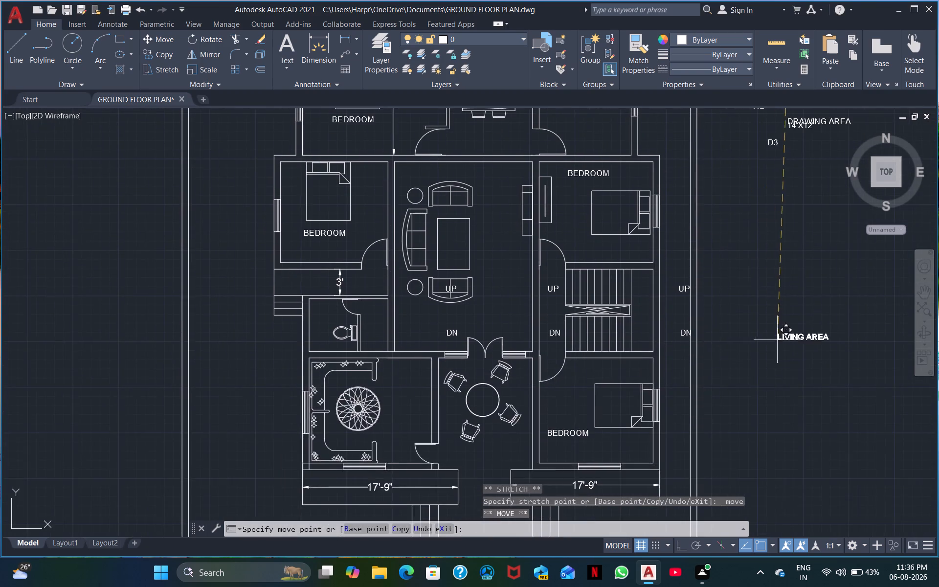
{"action": "middle_click_drag", "start_coordinate": [779, 346], "coordinate": [817, 248]}
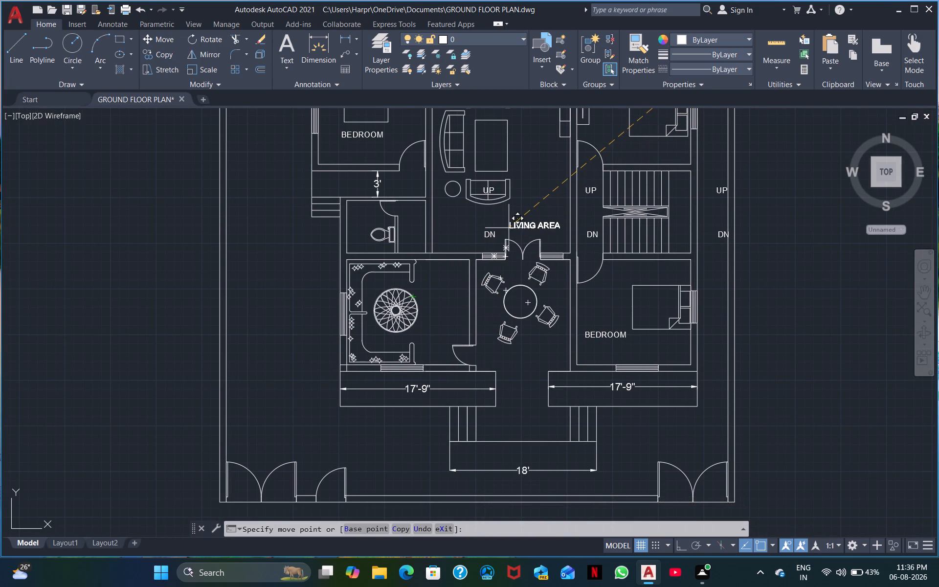
{"action": "left_click", "coordinate": [495, 217]}
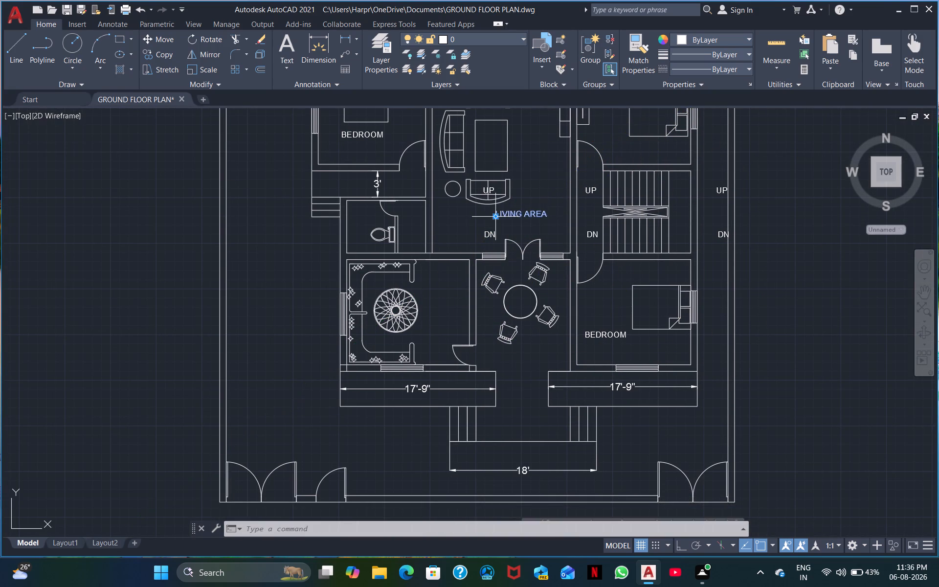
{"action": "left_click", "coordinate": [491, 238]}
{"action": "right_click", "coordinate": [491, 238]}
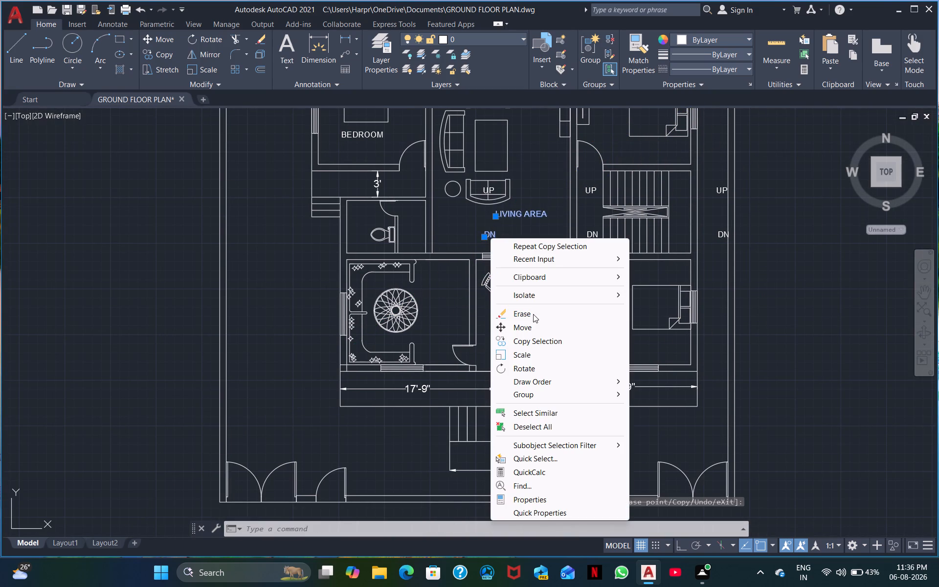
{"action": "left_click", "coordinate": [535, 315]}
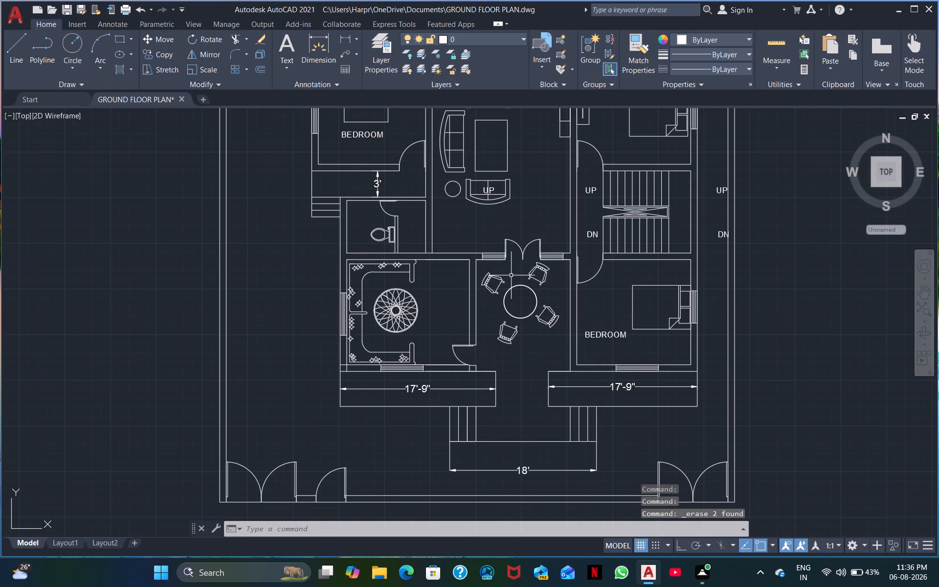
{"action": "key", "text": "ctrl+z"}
Erase the stray DN label in the living room, below LIVING AREA.
{"action": "left_click", "coordinate": [490, 234]}
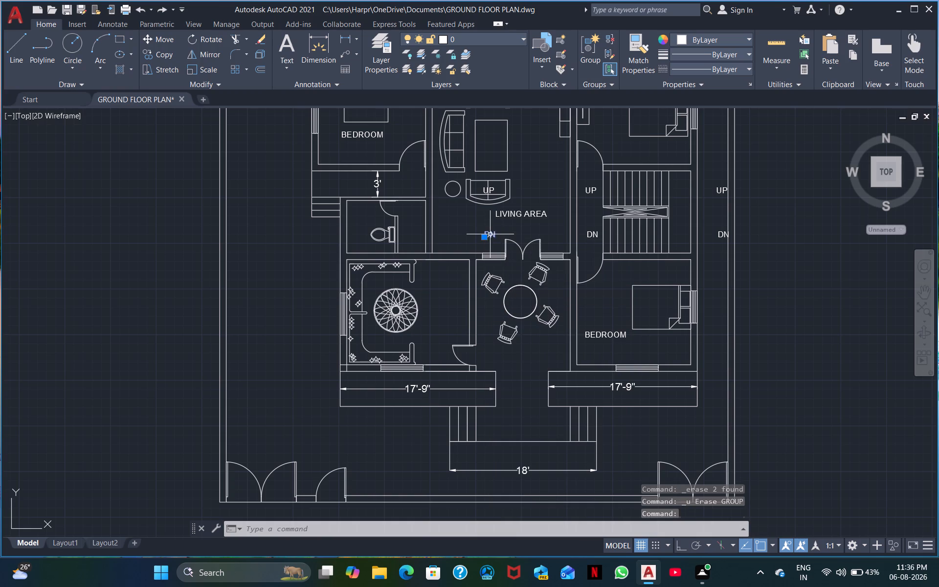
{"action": "right_click", "coordinate": [490, 234]}
{"action": "left_click", "coordinate": [534, 329]}
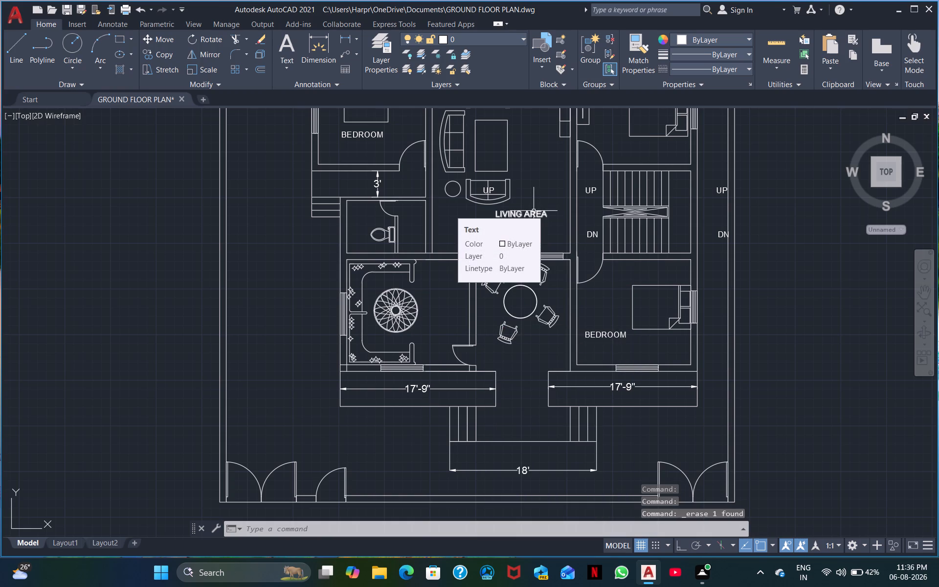
Shift the LIVING AREA label about 3'-5" west so it is centred below the southern sofa, and clear the selection.
{"action": "left_click", "coordinate": [506, 216]}
{"action": "left_click", "coordinate": [498, 219]}
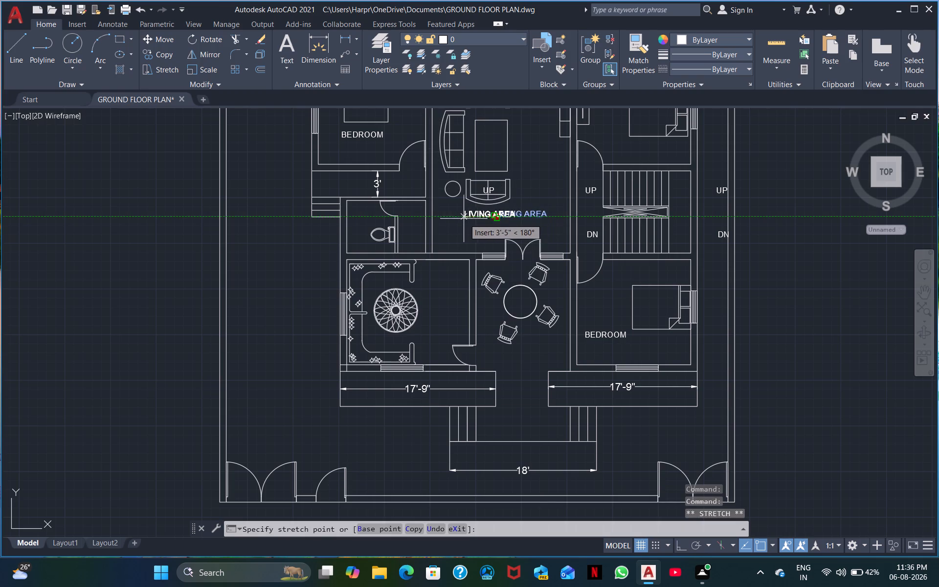
{"action": "left_click", "coordinate": [462, 218]}
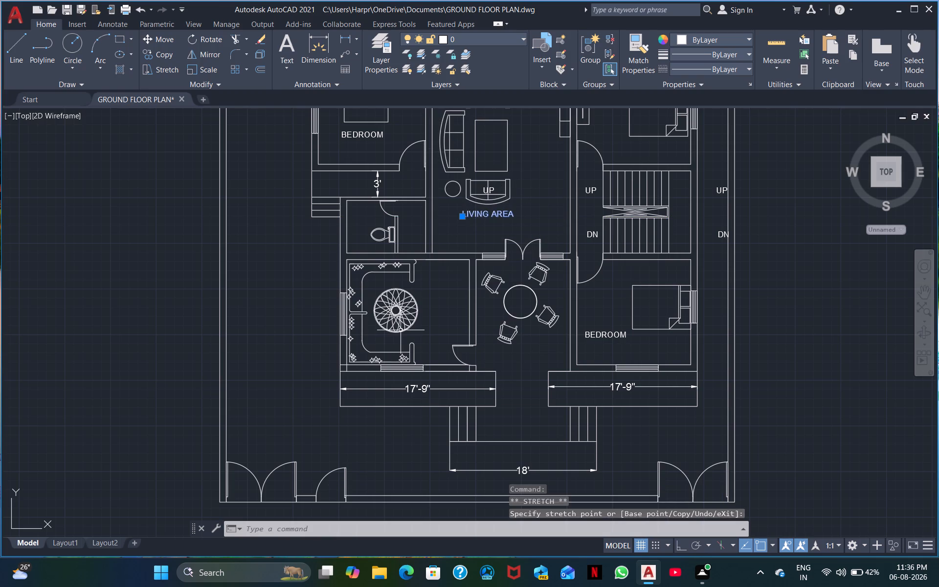
{"action": "key", "text": "Escape"}
Move the 11'6"X12' size label off the LOBBY label to clear space below DRAWING AREA in the eastern cluster.
{"action": "middle_click_drag", "start_coordinate": [813, 288], "coordinate": [410, 453]}
{"action": "middle_click_drag", "start_coordinate": [391, 349], "coordinate": [454, 410]}
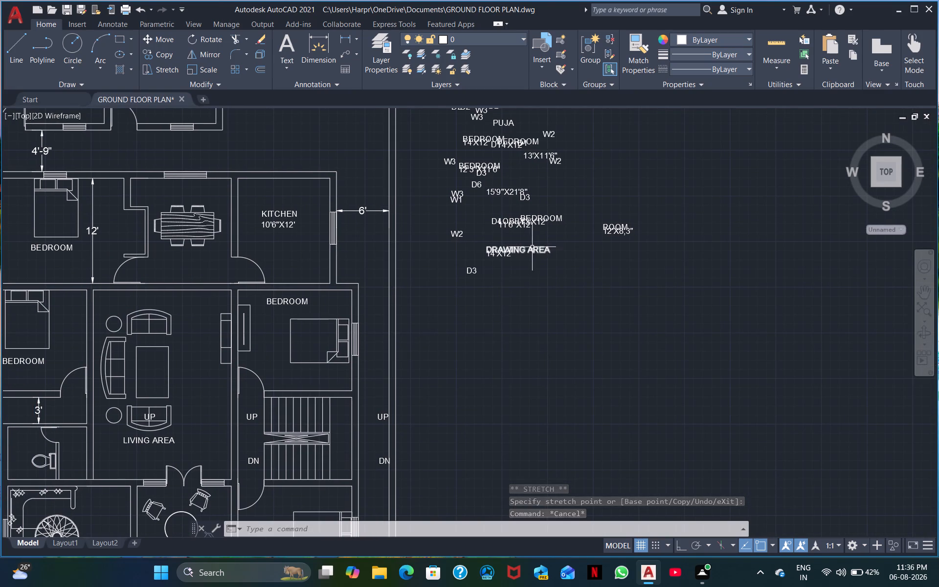
{"action": "left_click", "coordinate": [507, 221]}
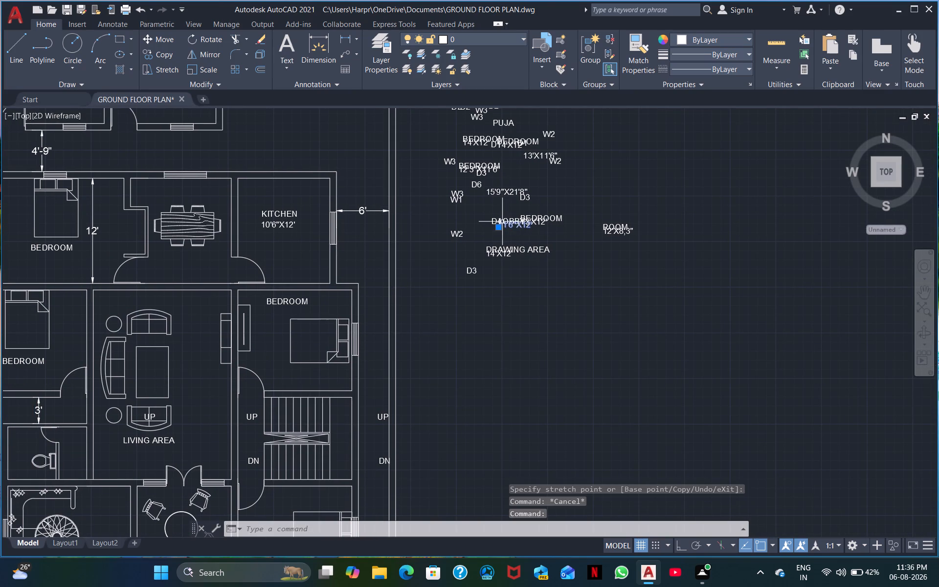
{"action": "left_click_drag", "start_coordinate": [499, 228], "coordinate": [518, 276]}
{"action": "left_click", "coordinate": [518, 281]}
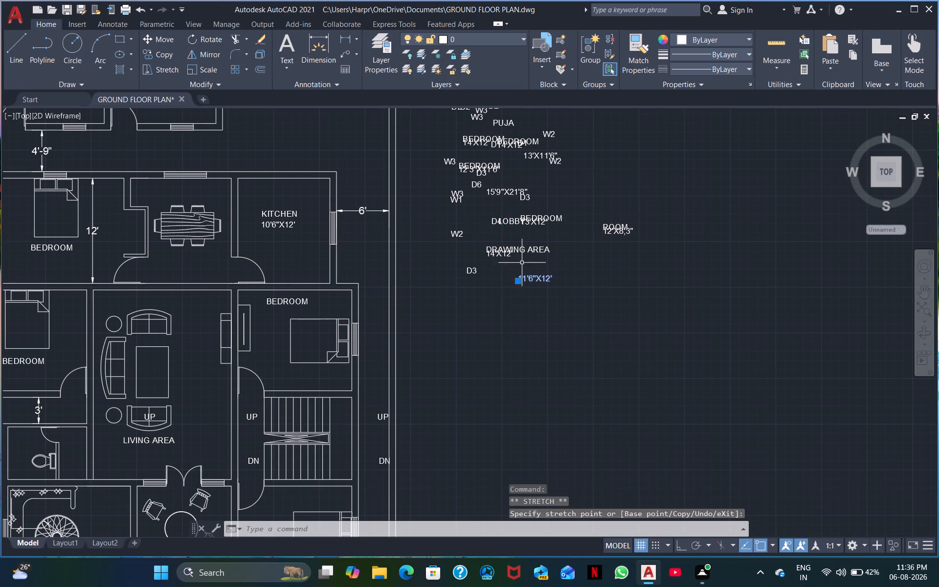
Move the LOBBY label from the eastern cluster into the room with the round table, south of the chairs.
{"action": "left_click", "coordinate": [511, 223]}
{"action": "left_click_drag", "start_coordinate": [499, 225], "coordinate": [497, 231]}
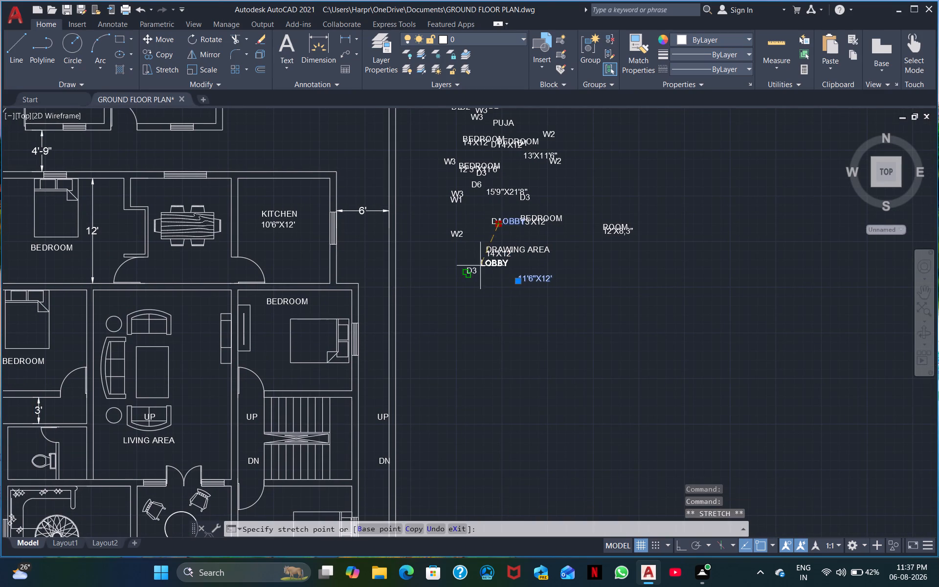
{"action": "middle_click_drag", "start_coordinate": [452, 319], "coordinate": [691, 290]}
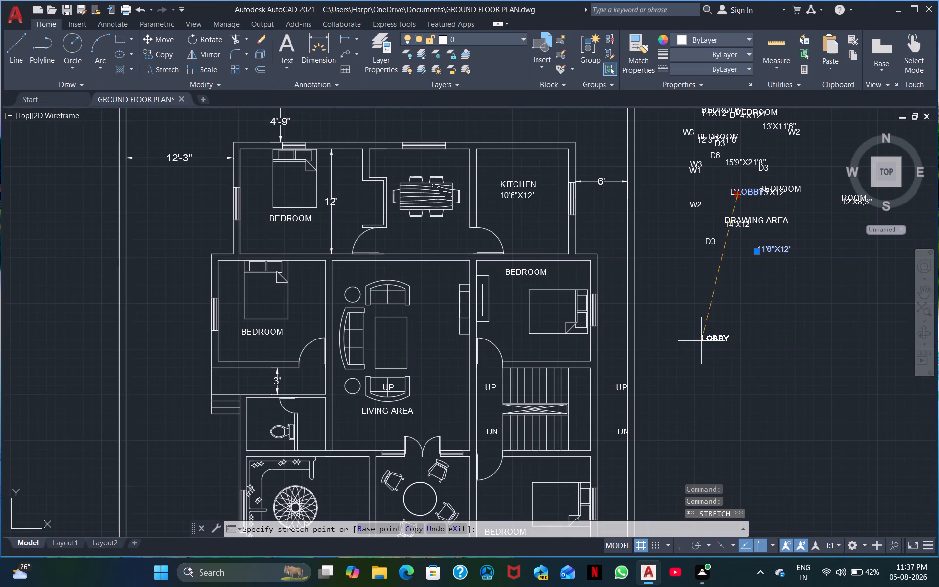
{"action": "middle_click_drag", "start_coordinate": [717, 334], "coordinate": [709, 267]}
{"action": "middle_click_drag", "start_coordinate": [733, 309], "coordinate": [739, 281]}
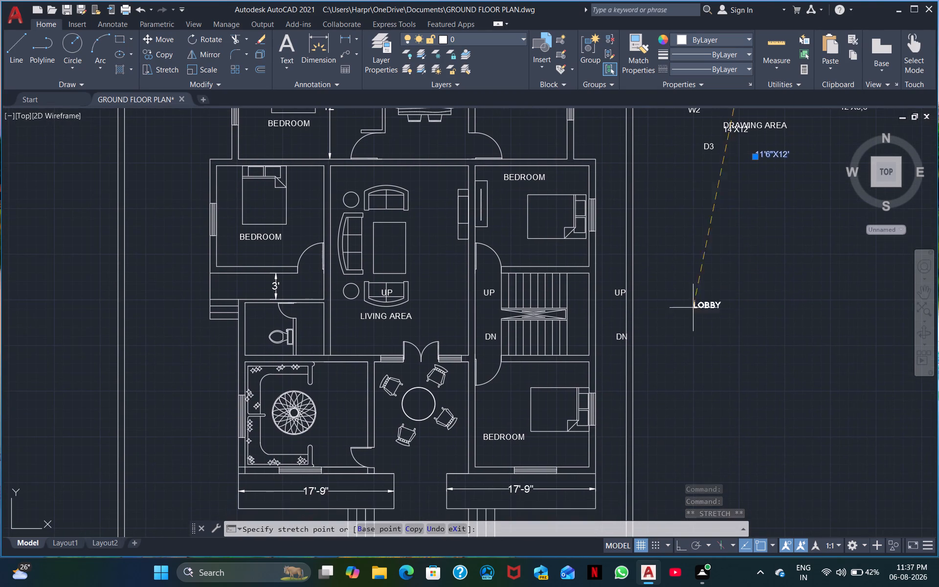
{"action": "left_click", "coordinate": [406, 458]}
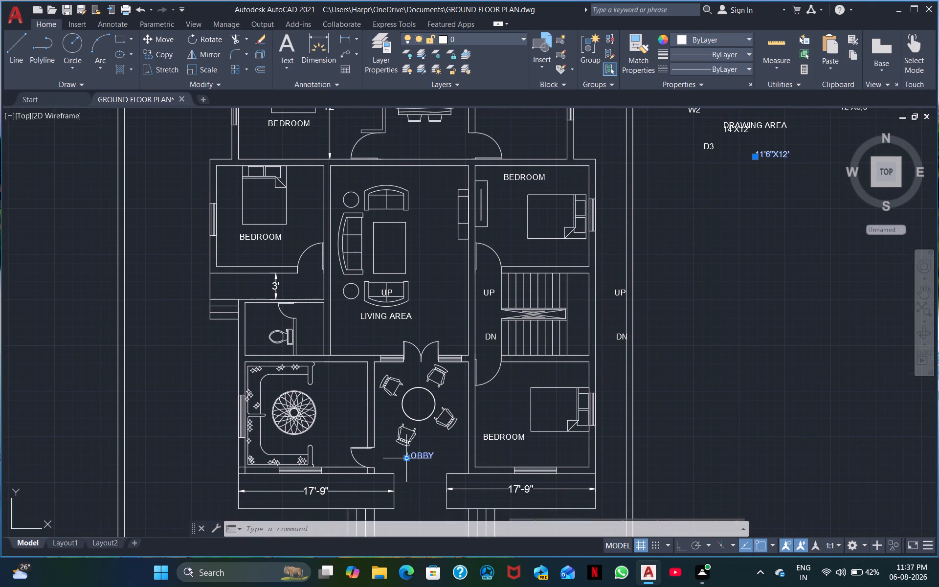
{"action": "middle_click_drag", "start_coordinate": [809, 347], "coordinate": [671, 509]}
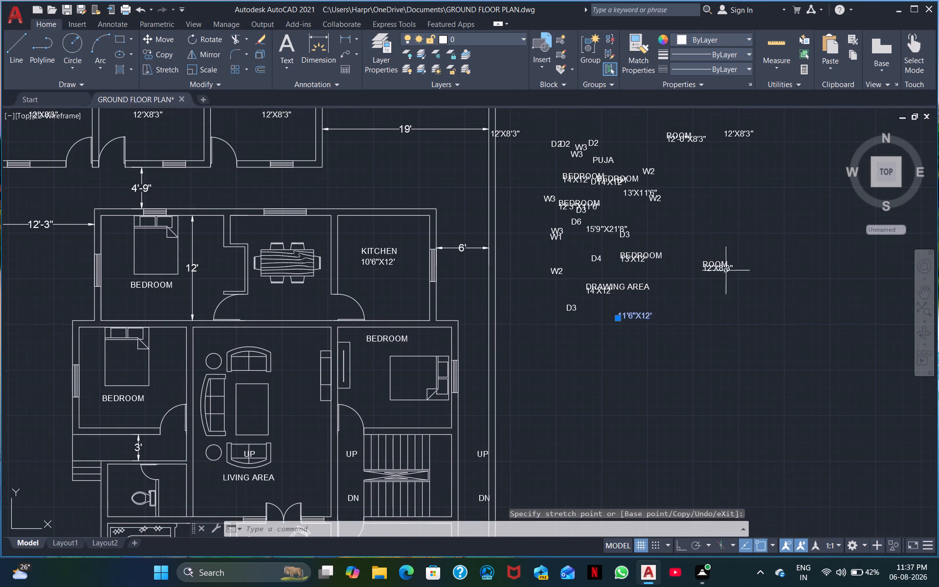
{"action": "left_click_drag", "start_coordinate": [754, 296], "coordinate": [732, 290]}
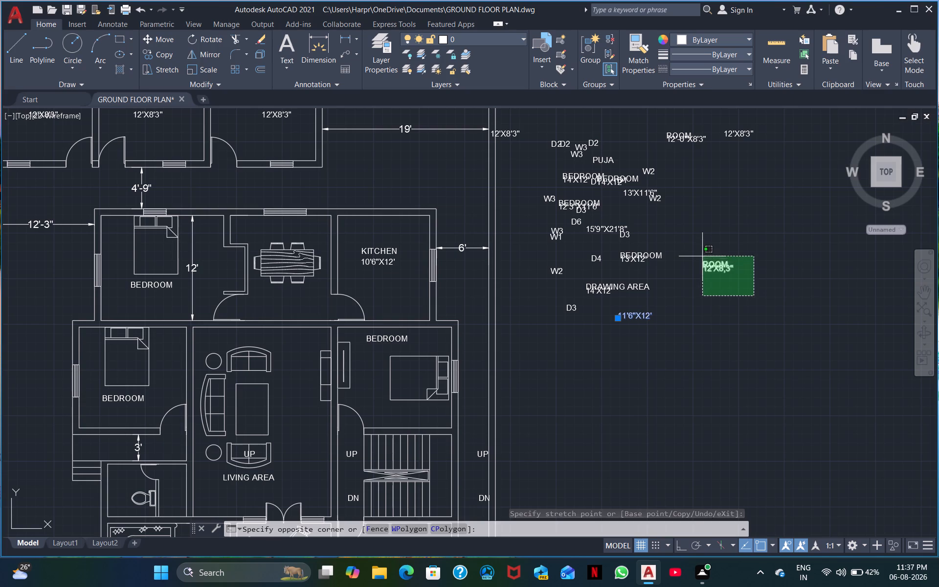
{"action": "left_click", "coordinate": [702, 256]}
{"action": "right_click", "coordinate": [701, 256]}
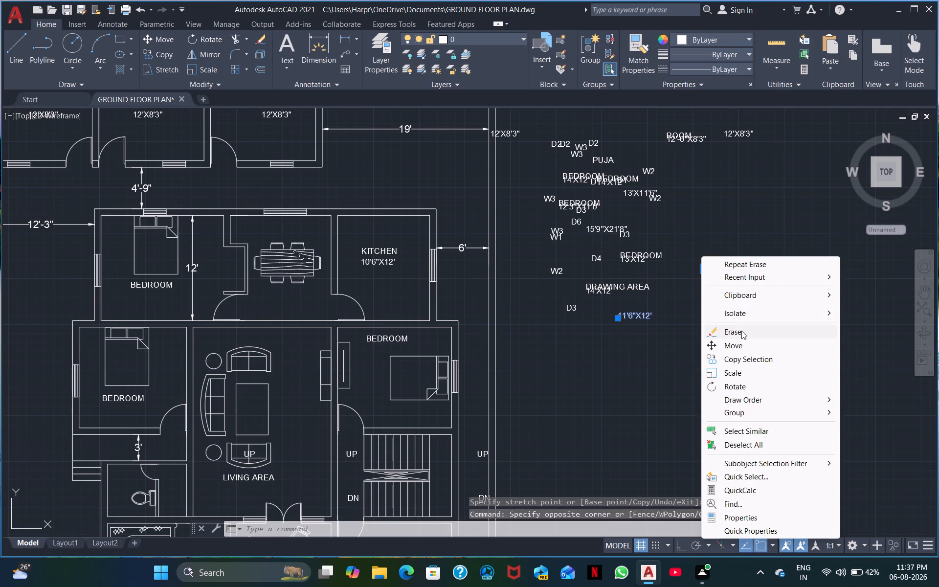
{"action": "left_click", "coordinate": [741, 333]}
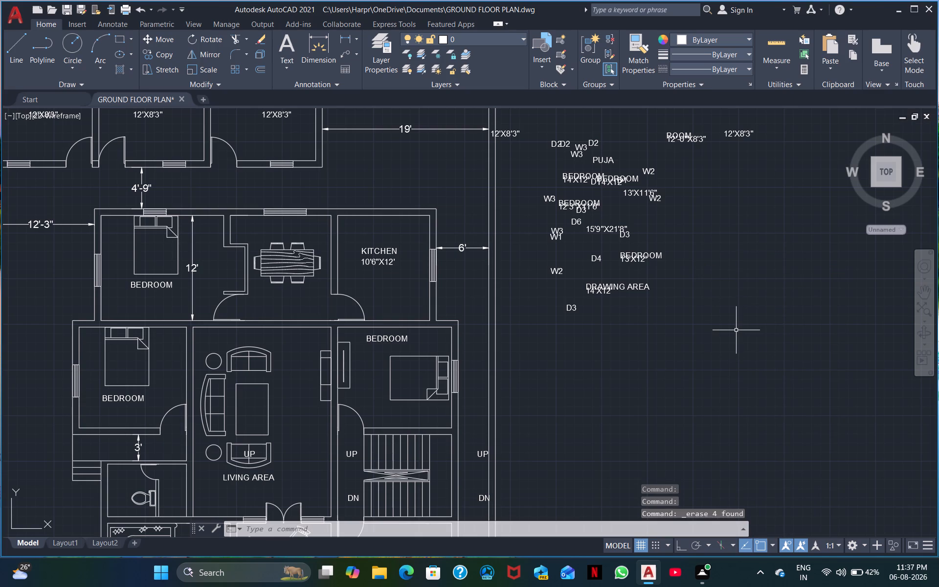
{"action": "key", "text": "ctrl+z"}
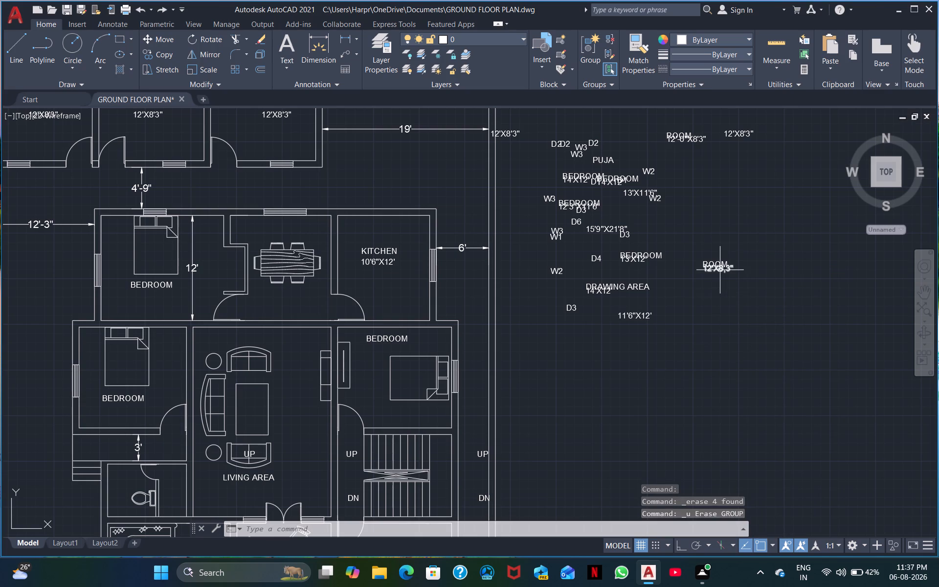
Erase the two spare ROOM labels east of the label cluster with their overlapping size labels and the separate 12'X8'3" label.
{"action": "left_click", "coordinate": [719, 270]}
{"action": "left_click", "coordinate": [718, 263]}
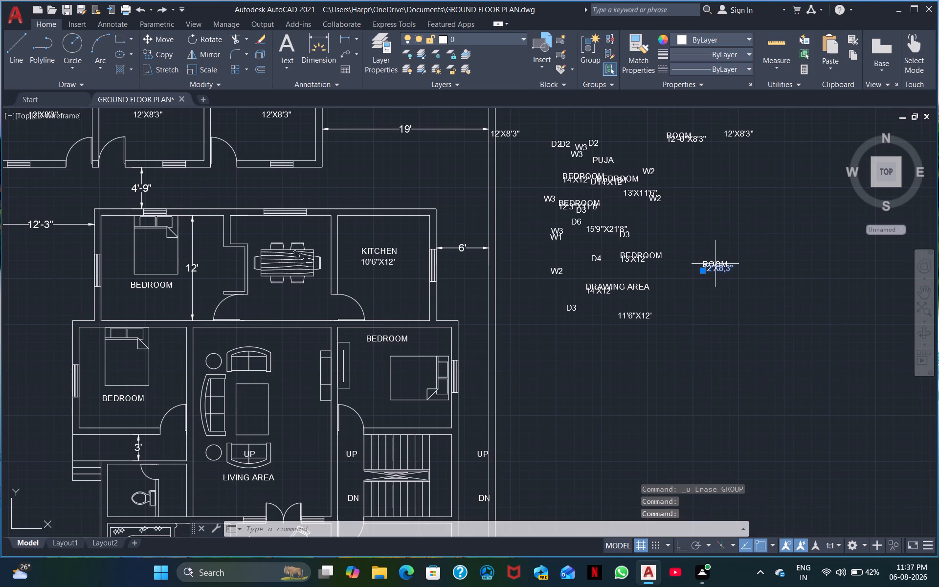
{"action": "left_click", "coordinate": [710, 263]}
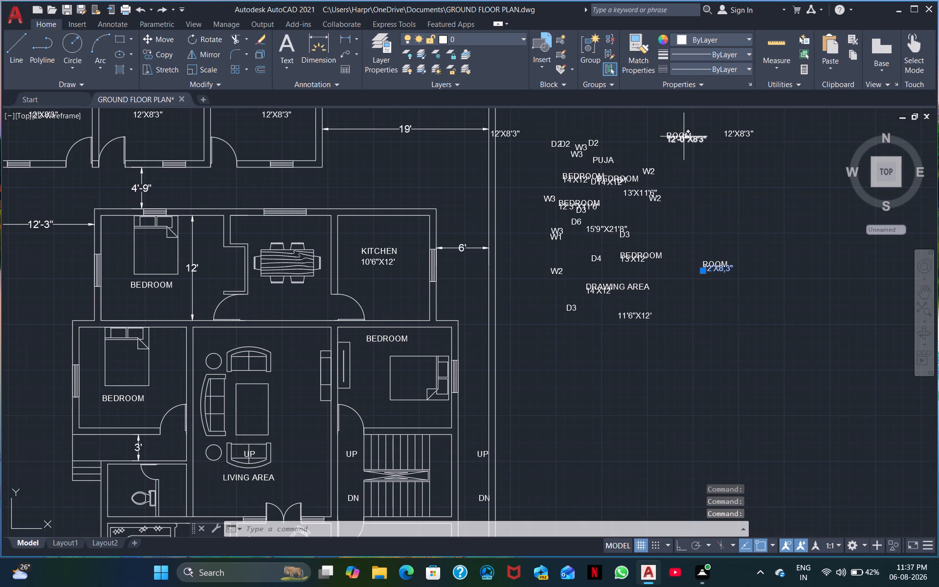
{"action": "left_click", "coordinate": [681, 139]}
{"action": "left_click", "coordinate": [674, 132]}
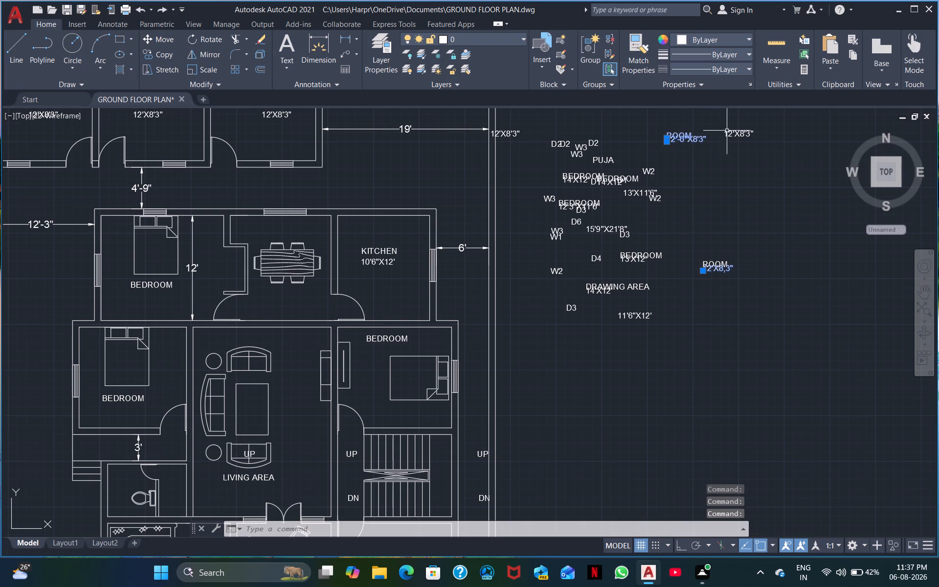
{"action": "left_click", "coordinate": [738, 133]}
{"action": "left_click", "coordinate": [720, 263]}
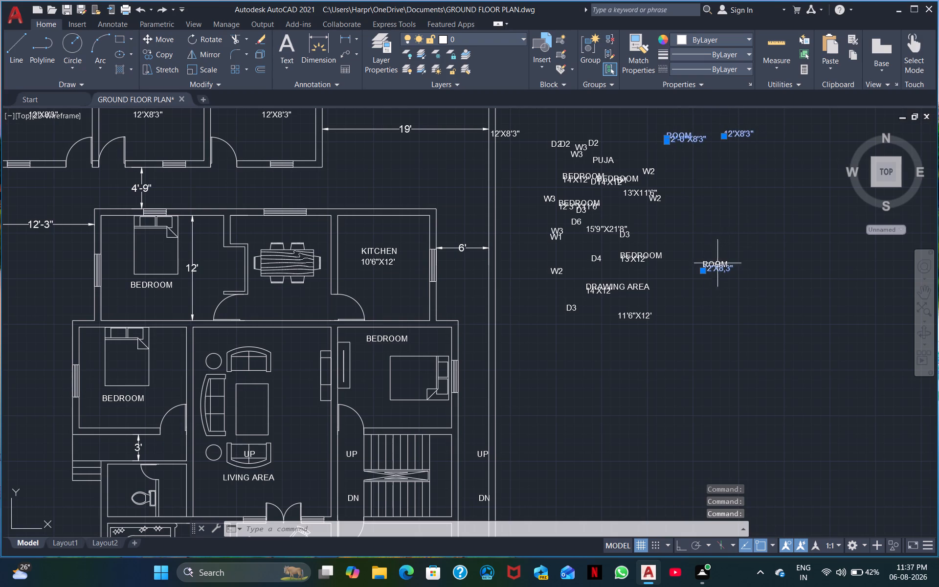
{"action": "left_click", "coordinate": [705, 263]}
{"action": "right_click", "coordinate": [724, 271]}
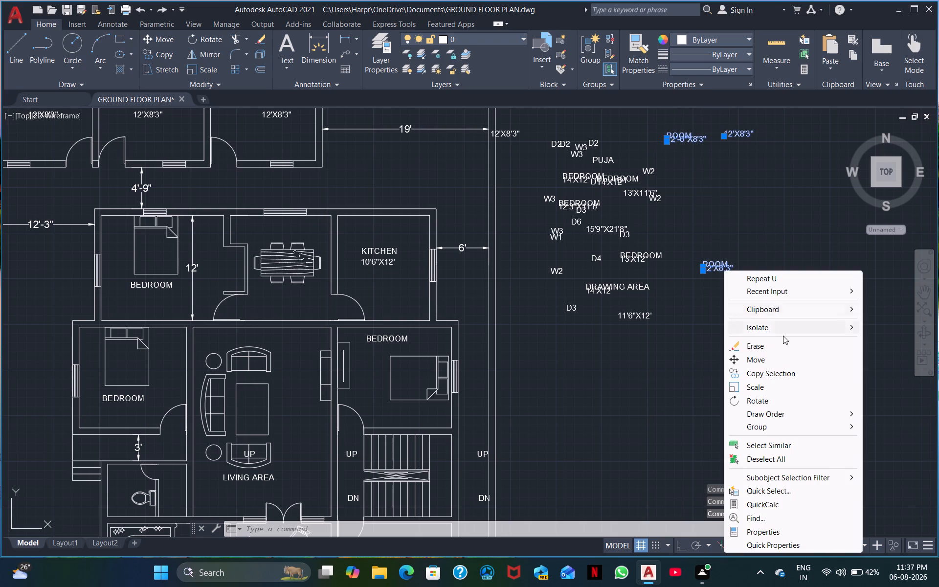
{"action": "left_click", "coordinate": [762, 348]}
Move the 11'6"X12' size label from below DRAWING AREA in the eastern cluster to directly beneath the LOBBY label.
{"action": "middle_click_drag", "start_coordinate": [702, 332], "coordinate": [796, 348]}
{"action": "left_click_drag", "start_coordinate": [776, 351], "coordinate": [762, 353]}
{"action": "left_click", "coordinate": [682, 325]}
{"action": "right_click", "coordinate": [710, 342]}
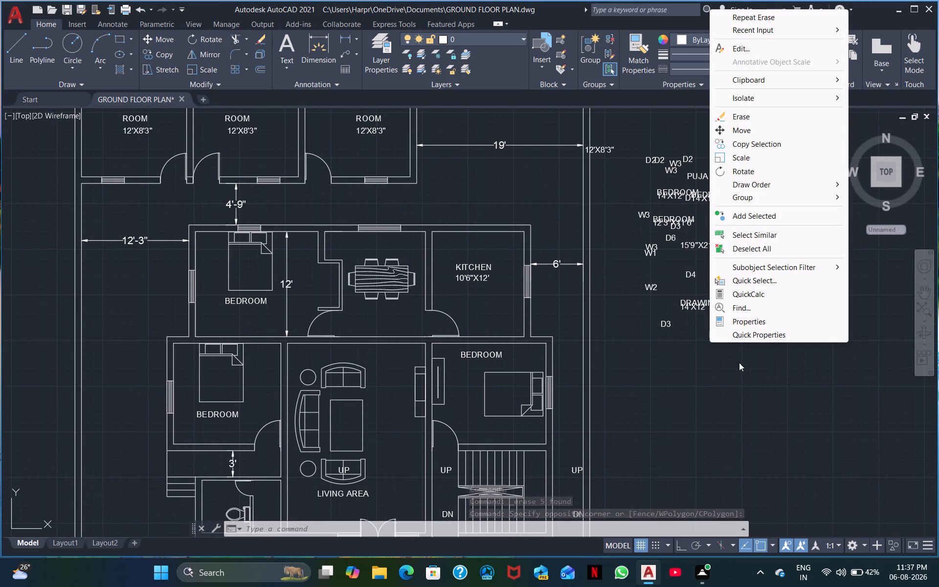
{"action": "left_click", "coordinate": [718, 411]}
{"action": "left_click", "coordinate": [716, 338]}
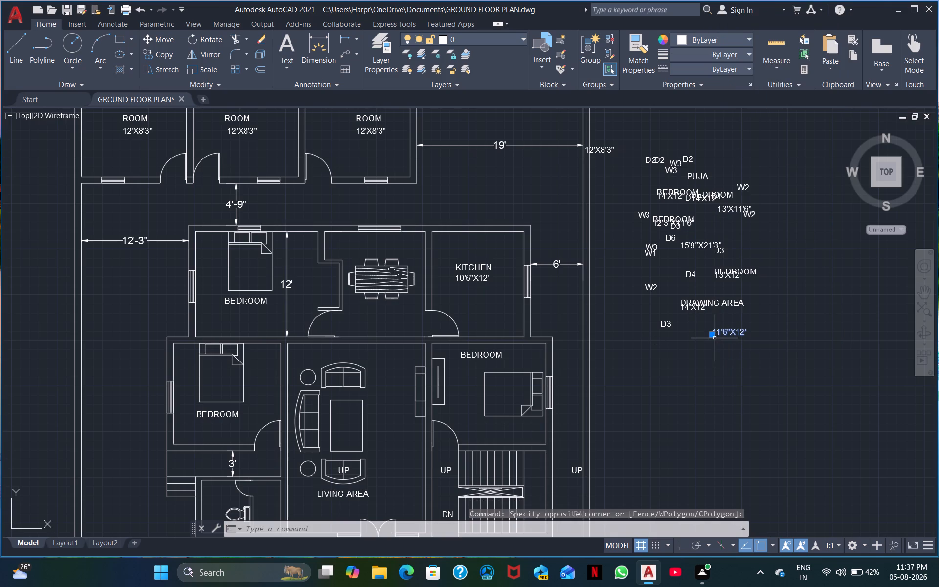
{"action": "left_click_drag", "start_coordinate": [713, 334], "coordinate": [702, 351]}
{"action": "middle_click_drag", "start_coordinate": [670, 436], "coordinate": [772, 287]}
{"action": "middle_click_drag", "start_coordinate": [753, 421], "coordinate": [774, 360]}
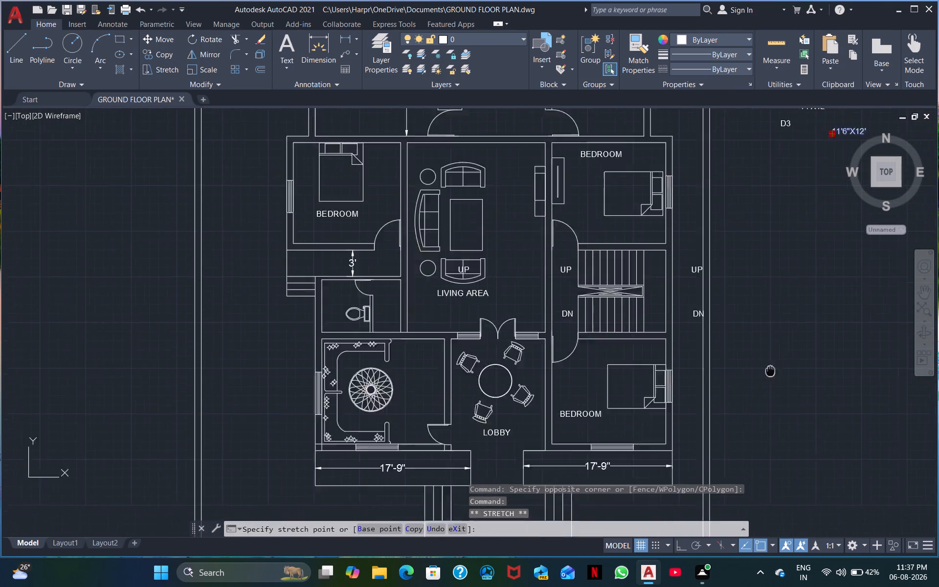
{"action": "middle_click_drag", "start_coordinate": [774, 360], "coordinate": [824, 278]}
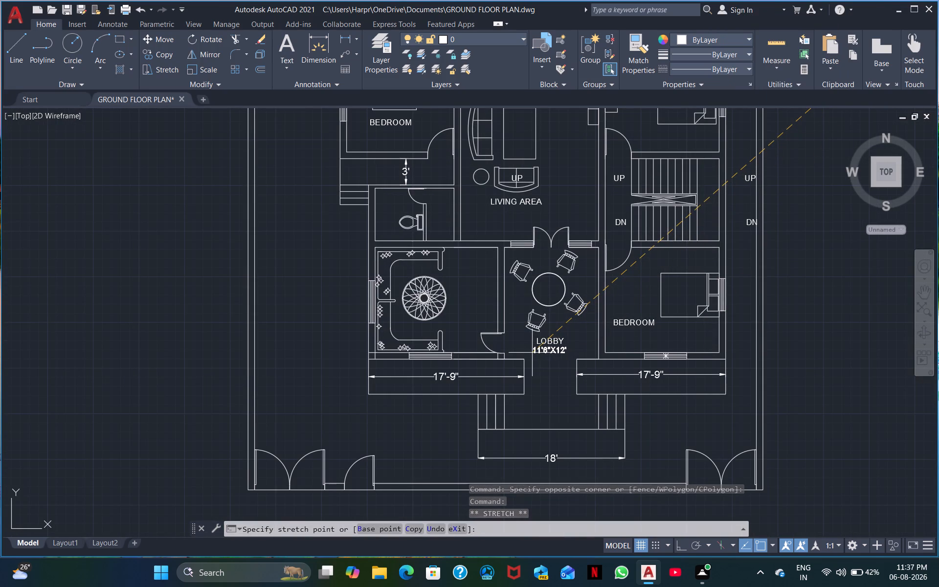
{"action": "left_click", "coordinate": [532, 353]}
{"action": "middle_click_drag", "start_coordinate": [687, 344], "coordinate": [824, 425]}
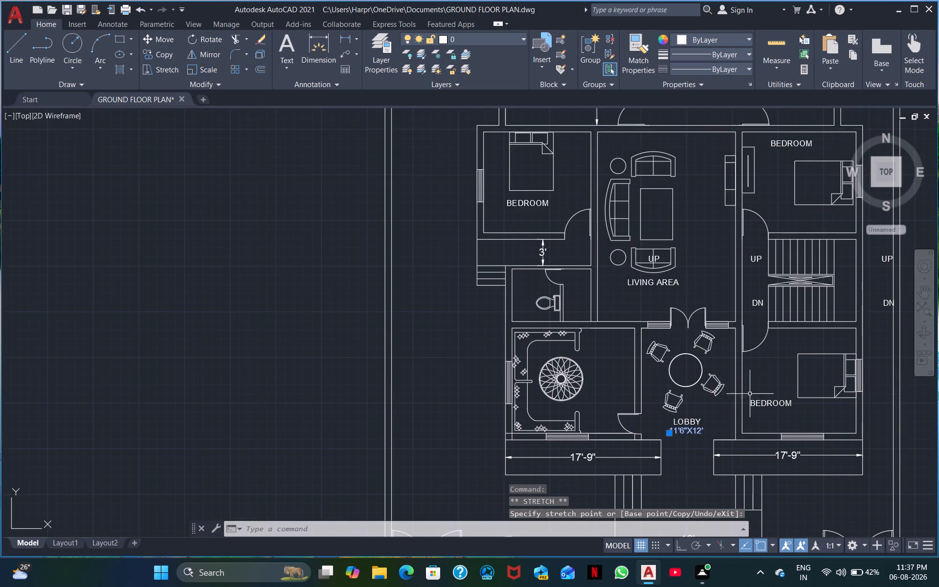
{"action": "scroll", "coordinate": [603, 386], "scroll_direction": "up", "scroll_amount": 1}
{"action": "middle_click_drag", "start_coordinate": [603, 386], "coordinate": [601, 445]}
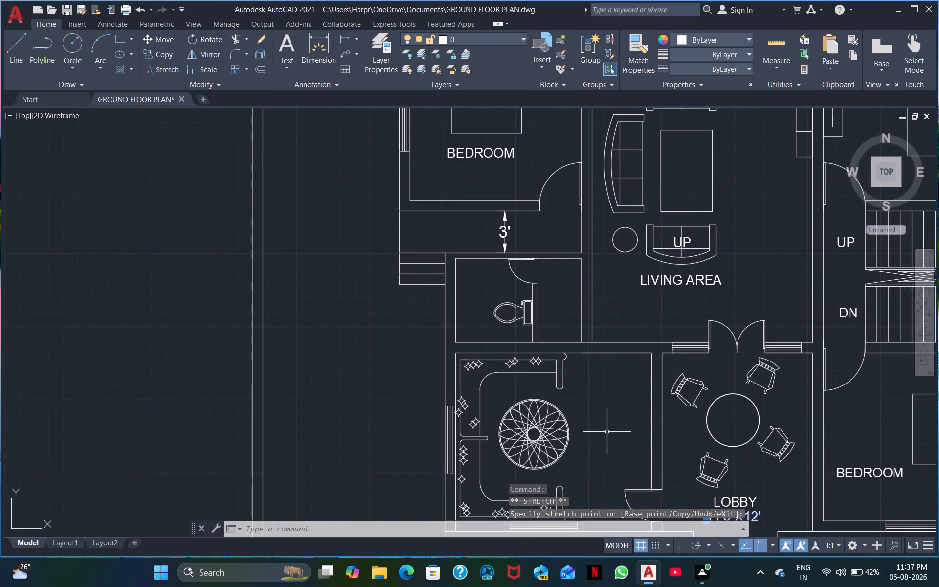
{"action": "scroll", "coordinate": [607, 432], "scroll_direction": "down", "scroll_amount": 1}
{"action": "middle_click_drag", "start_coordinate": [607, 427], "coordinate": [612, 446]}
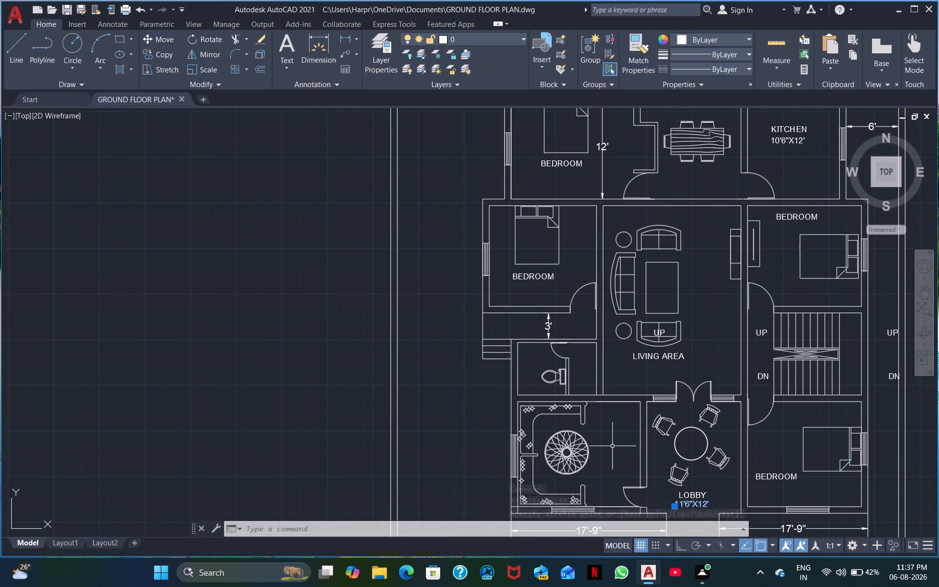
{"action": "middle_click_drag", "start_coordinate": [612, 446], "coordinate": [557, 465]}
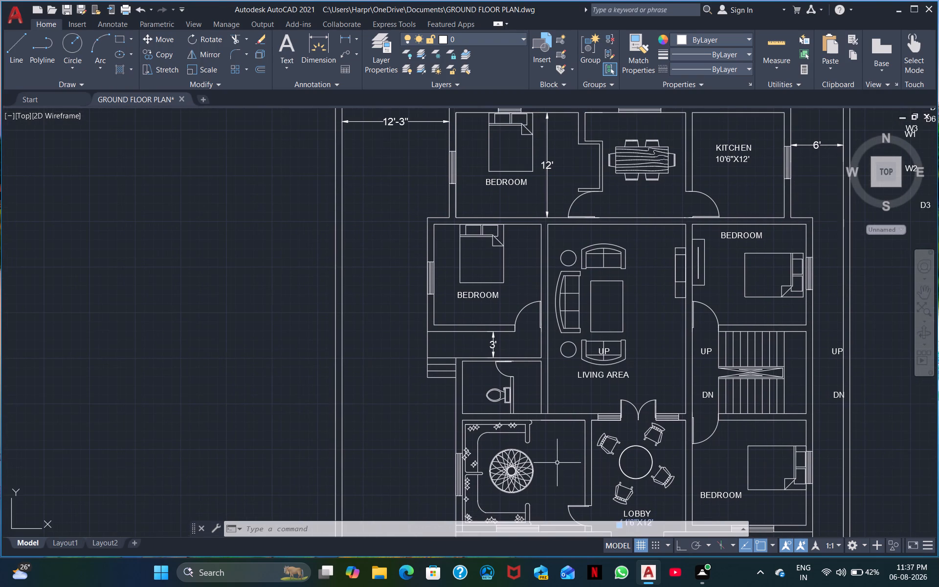
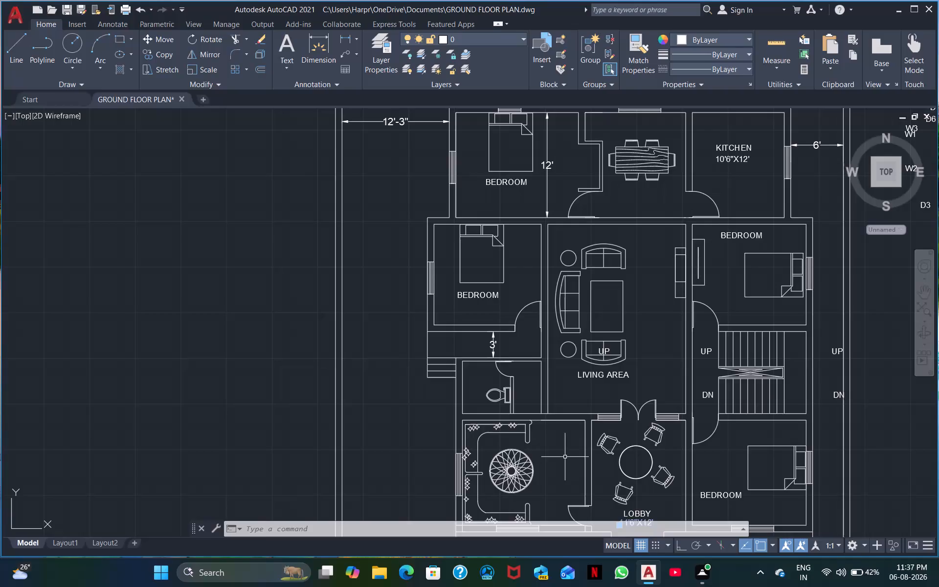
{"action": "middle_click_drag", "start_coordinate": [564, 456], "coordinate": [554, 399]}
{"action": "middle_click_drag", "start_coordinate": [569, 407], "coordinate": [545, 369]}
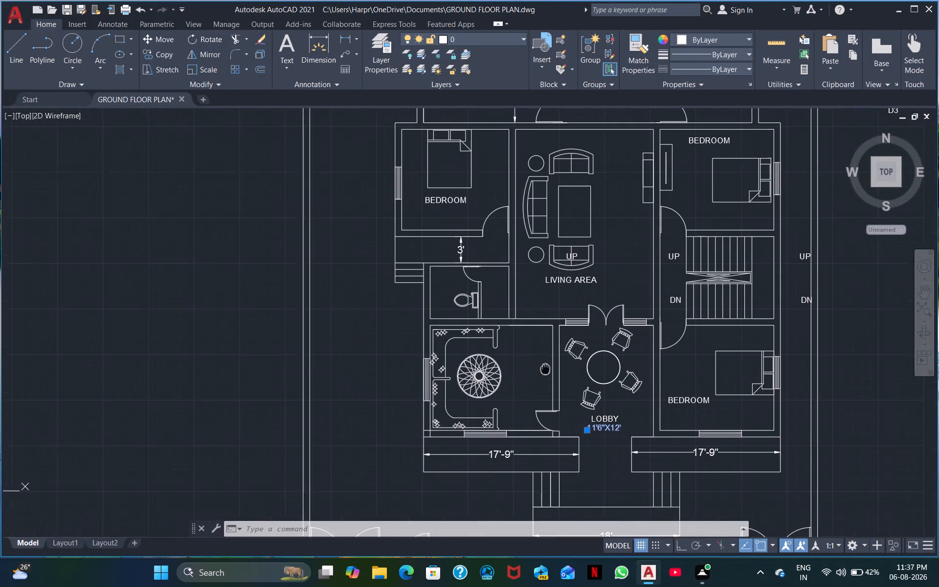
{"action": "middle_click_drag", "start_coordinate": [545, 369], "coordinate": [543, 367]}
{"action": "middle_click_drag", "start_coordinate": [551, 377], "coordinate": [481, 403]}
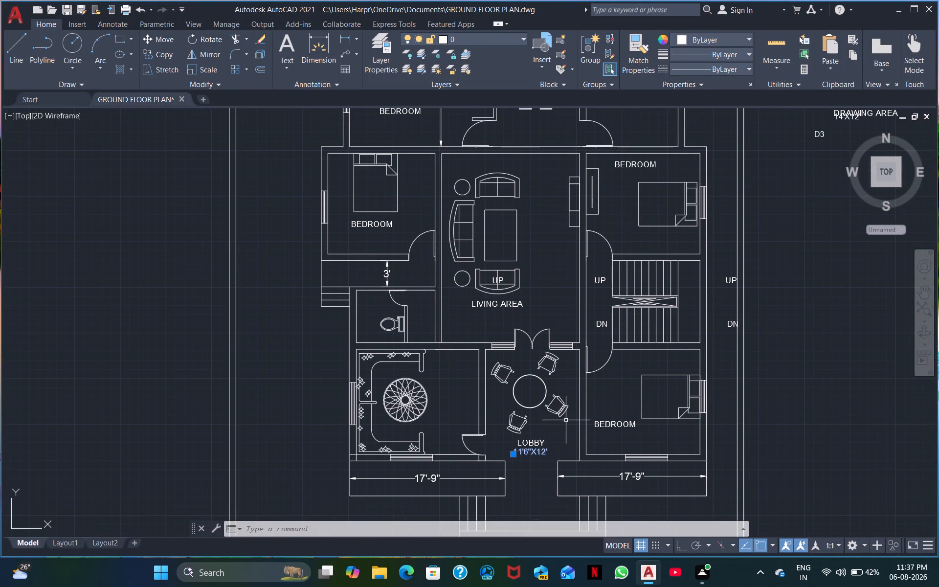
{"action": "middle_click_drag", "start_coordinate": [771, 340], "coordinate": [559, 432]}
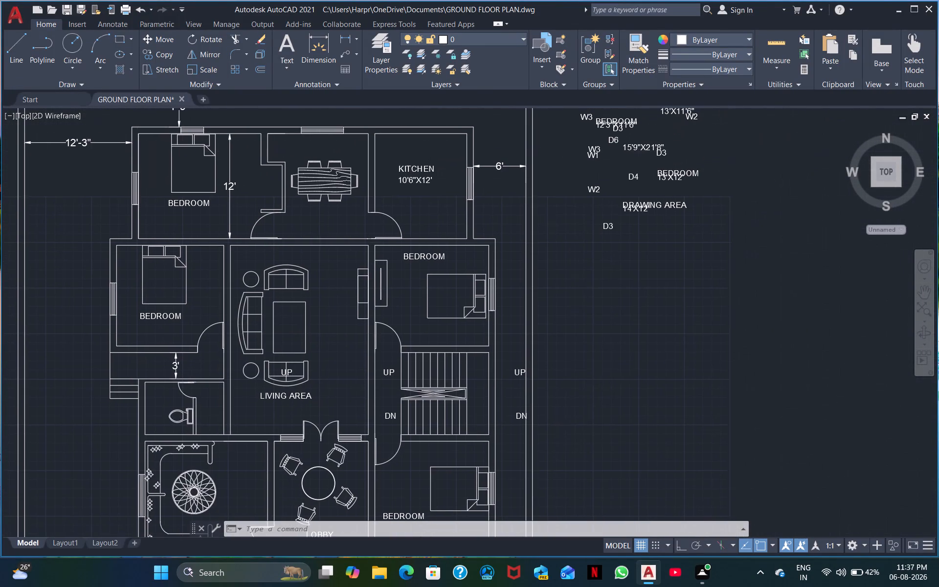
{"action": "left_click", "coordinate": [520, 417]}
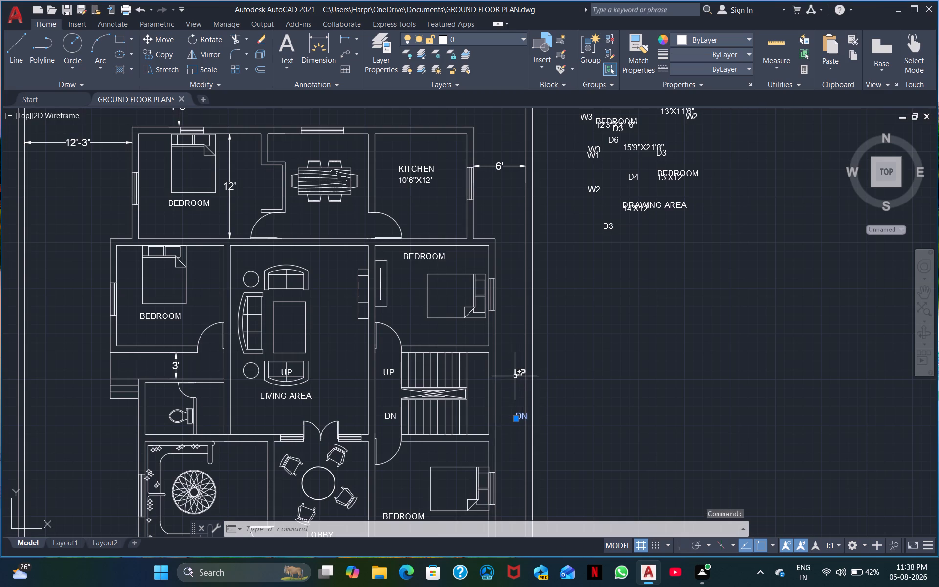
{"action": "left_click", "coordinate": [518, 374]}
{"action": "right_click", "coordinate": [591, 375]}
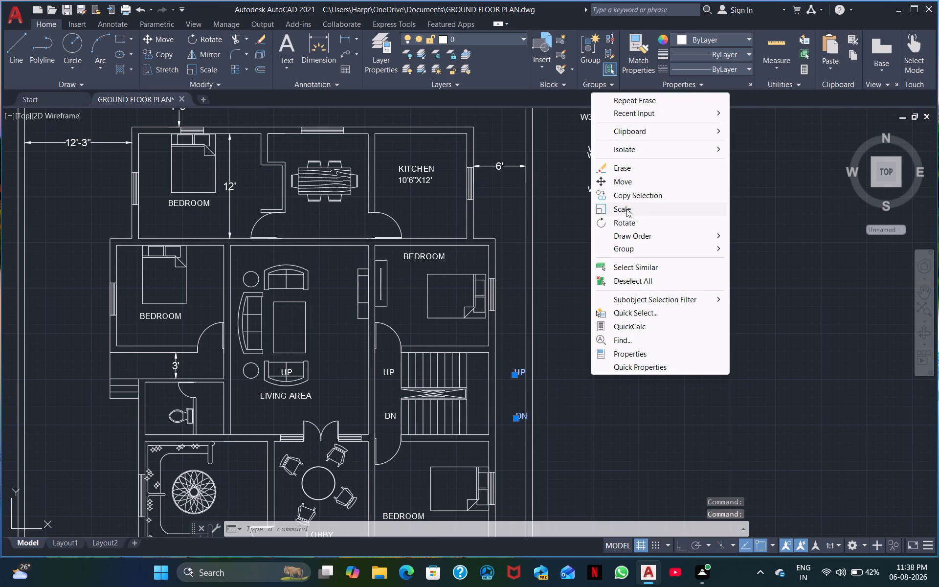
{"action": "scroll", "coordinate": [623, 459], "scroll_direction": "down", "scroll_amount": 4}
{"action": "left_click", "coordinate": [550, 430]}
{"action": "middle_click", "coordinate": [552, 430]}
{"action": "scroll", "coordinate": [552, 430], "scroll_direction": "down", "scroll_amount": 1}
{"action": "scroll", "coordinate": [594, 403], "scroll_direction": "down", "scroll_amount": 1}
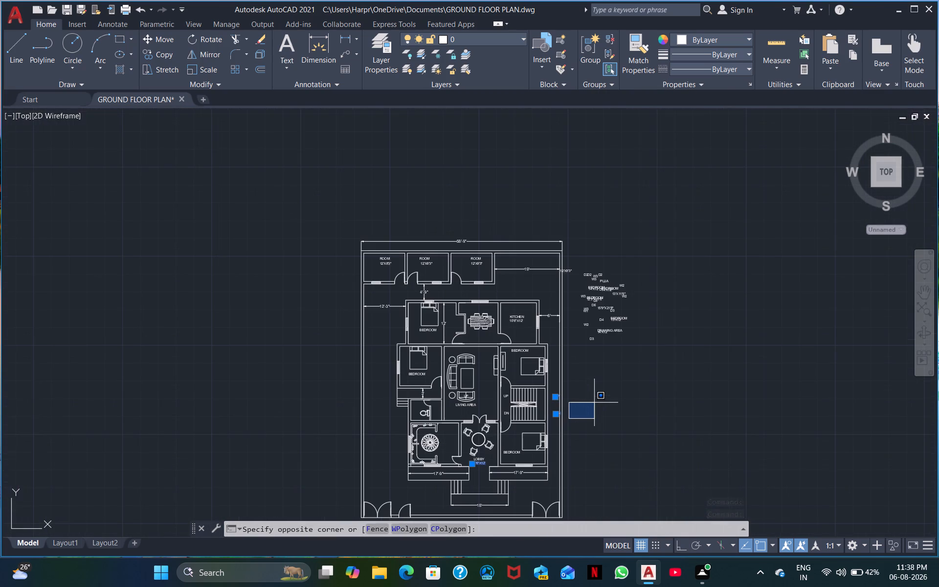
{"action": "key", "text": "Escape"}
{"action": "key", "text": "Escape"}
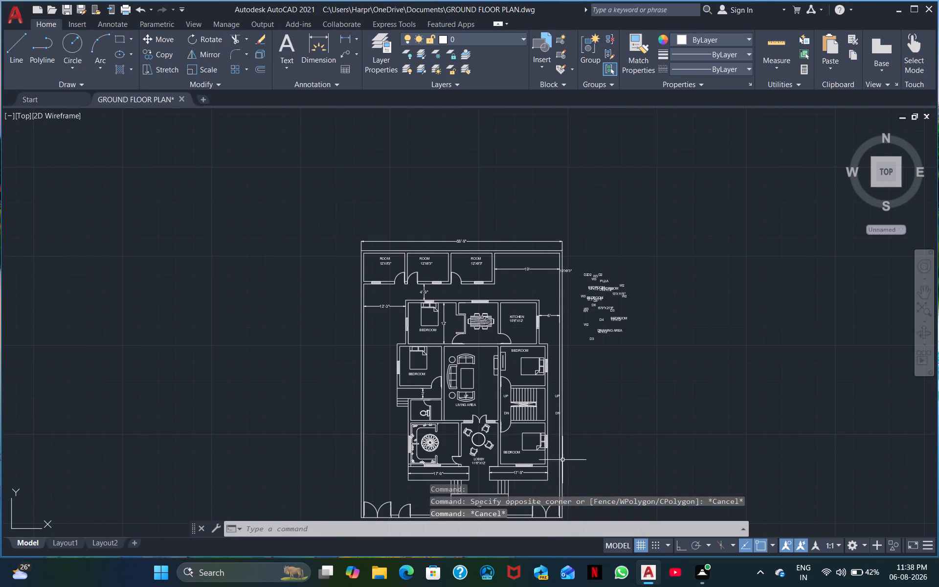
Erase the duplicate UP and DN labels east of the staircase, beside the eastern boundary wall.
{"action": "left_click", "coordinate": [555, 413]}
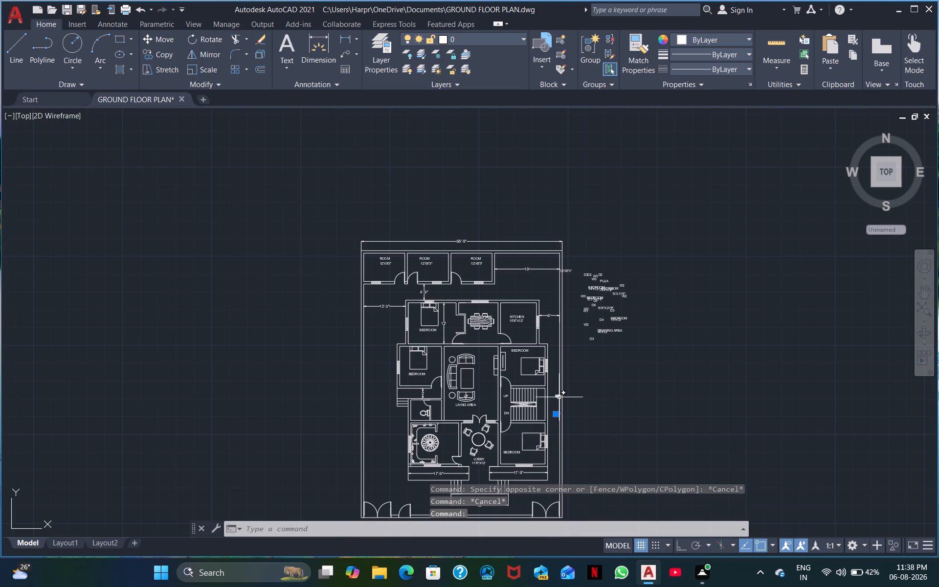
{"action": "left_click", "coordinate": [557, 397]}
{"action": "right_click", "coordinate": [632, 399]}
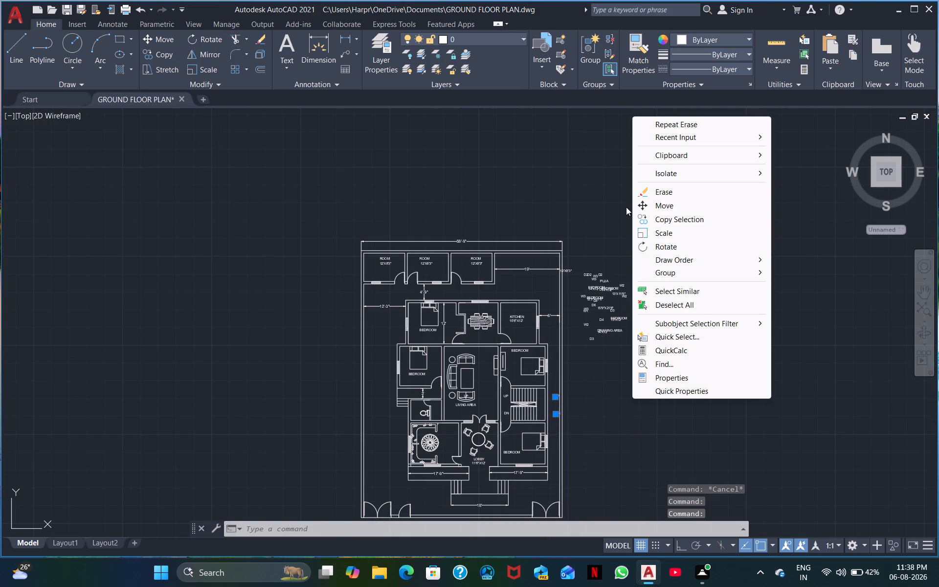
{"action": "left_click", "coordinate": [671, 190]}
Move the DRAWING AREA label from the eastern cluster into the southwest room, beside the circular patterned table.
{"action": "middle_click_drag", "start_coordinate": [624, 414], "coordinate": [676, 430]}
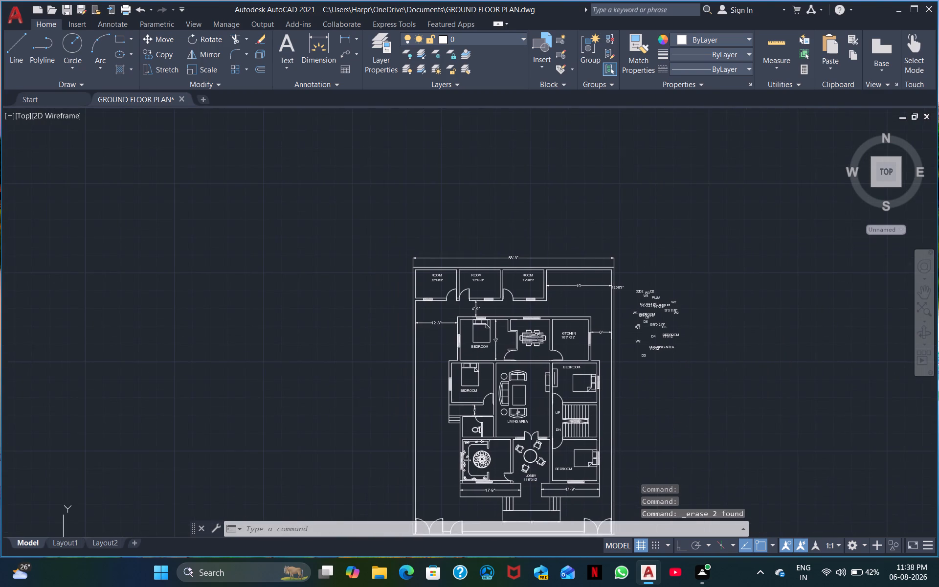
{"action": "scroll", "coordinate": [676, 430], "scroll_direction": "up", "scroll_amount": 3}
{"action": "middle_click_drag", "start_coordinate": [651, 387], "coordinate": [798, 586]}
{"action": "scroll", "coordinate": [759, 453], "scroll_direction": "down", "scroll_amount": 1}
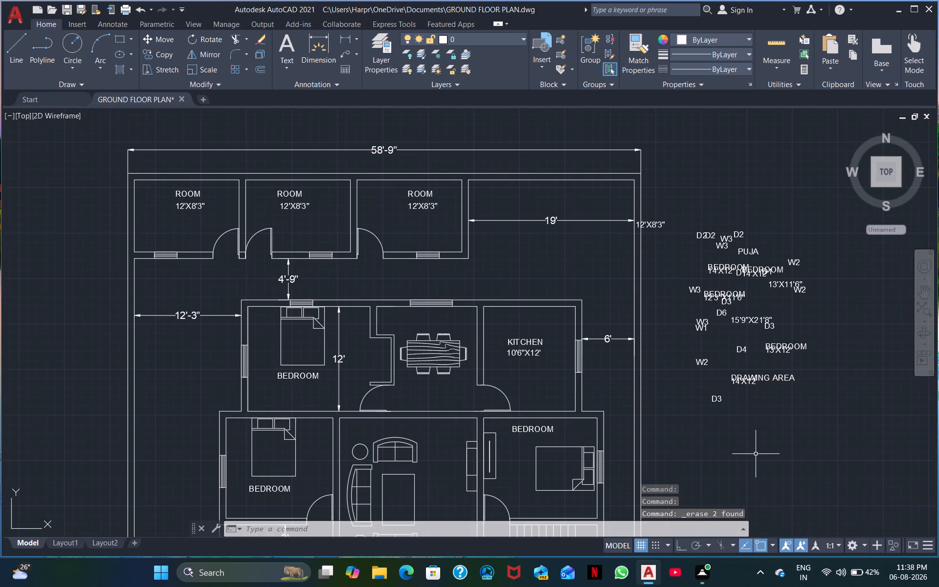
{"action": "left_click", "coordinate": [782, 377]}
{"action": "middle_click_drag", "start_coordinate": [760, 453], "coordinate": [821, 365]}
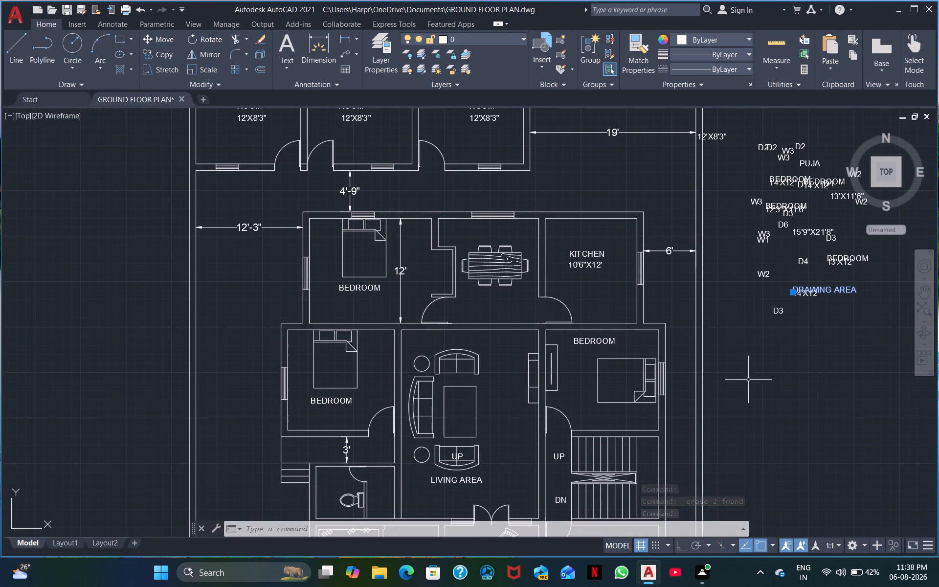
{"action": "left_click", "coordinate": [794, 295]}
{"action": "middle_click_drag", "start_coordinate": [698, 439], "coordinate": [767, 395]}
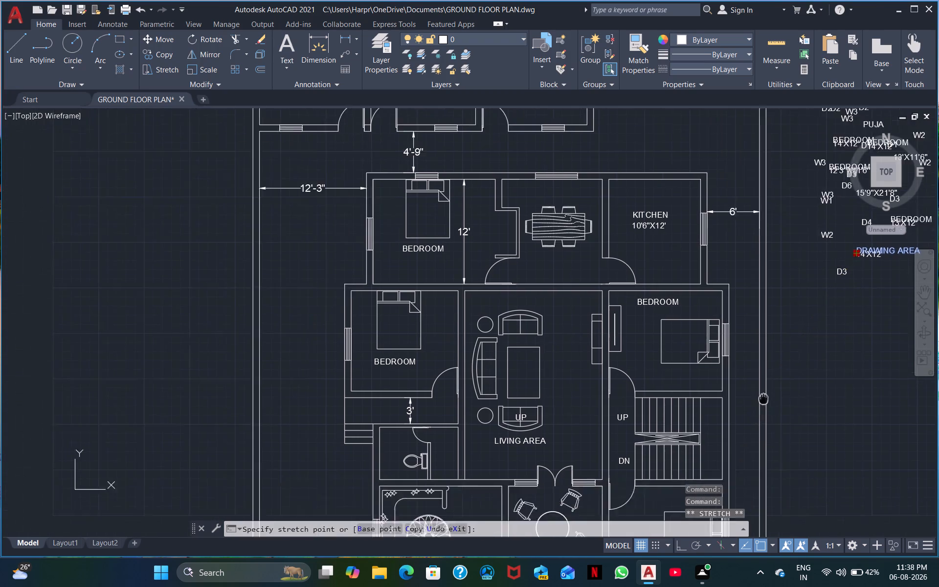
{"action": "middle_click_drag", "start_coordinate": [767, 395], "coordinate": [850, 336]}
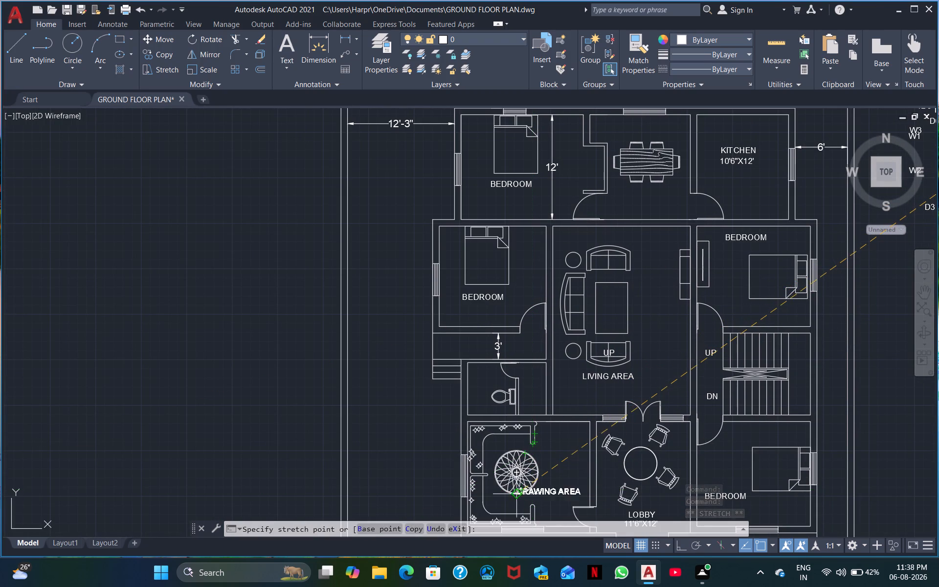
{"action": "left_click", "coordinate": [532, 451]}
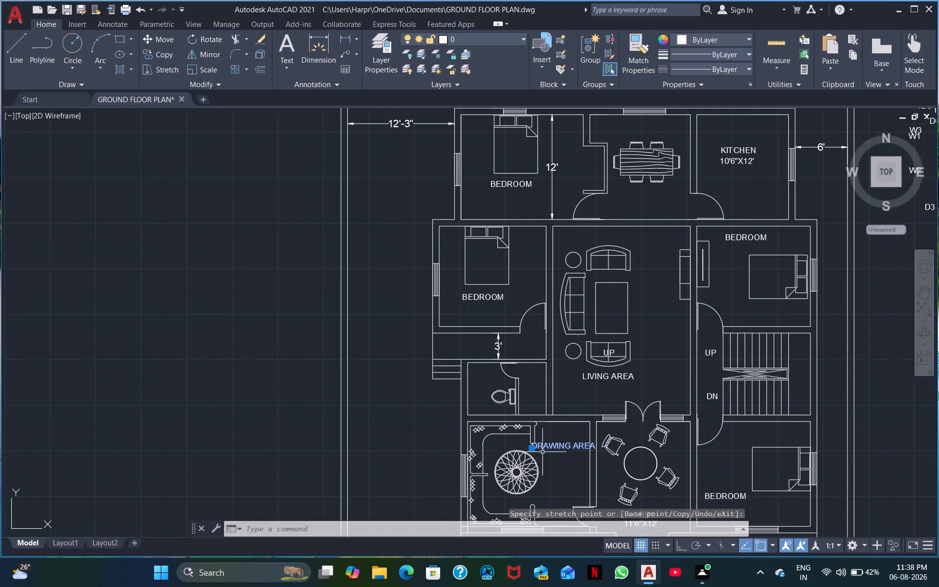
{"action": "left_click", "coordinate": [545, 444]}
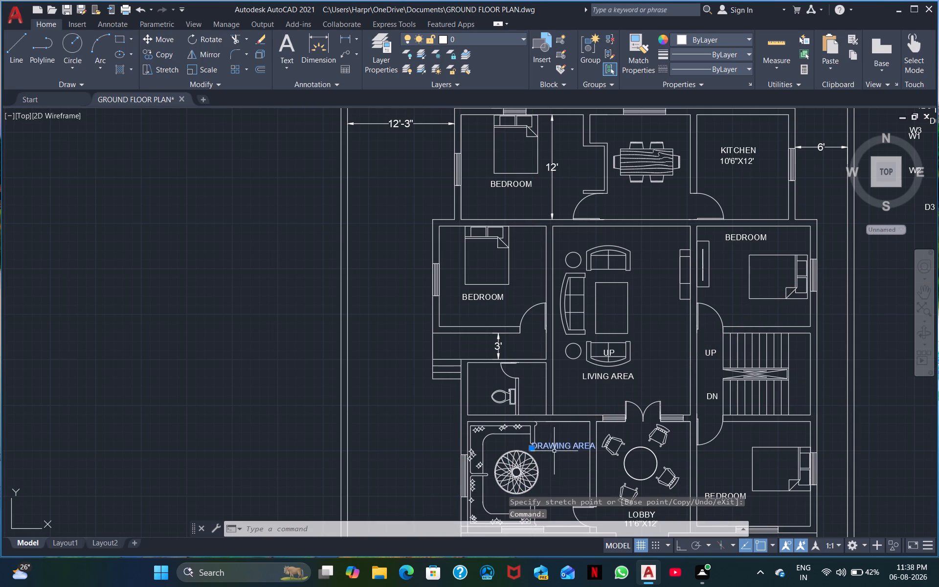
{"action": "key", "text": "Escape"}
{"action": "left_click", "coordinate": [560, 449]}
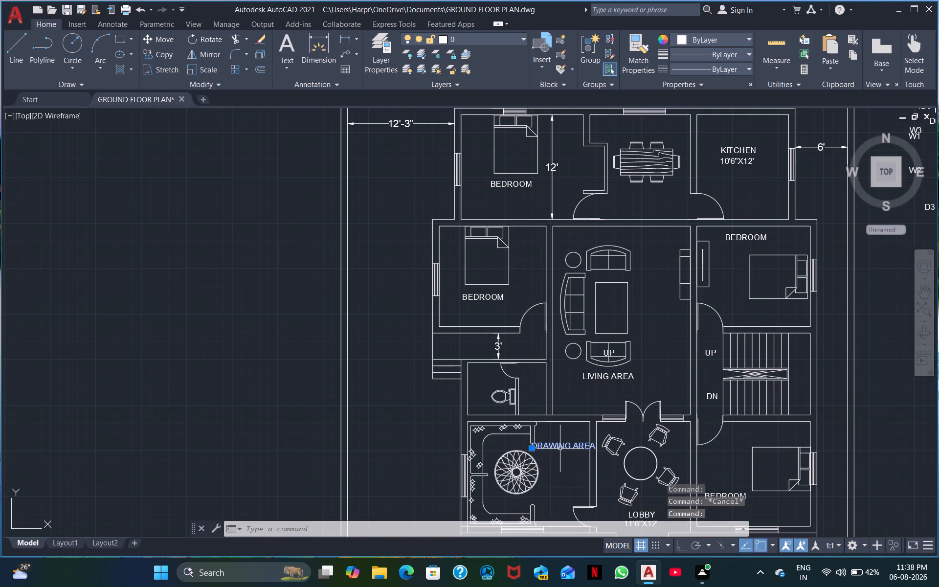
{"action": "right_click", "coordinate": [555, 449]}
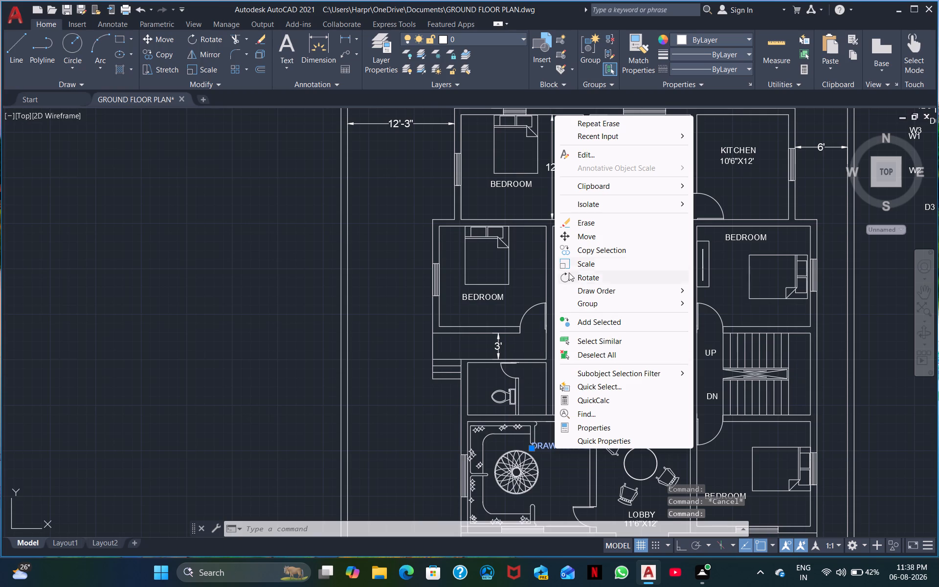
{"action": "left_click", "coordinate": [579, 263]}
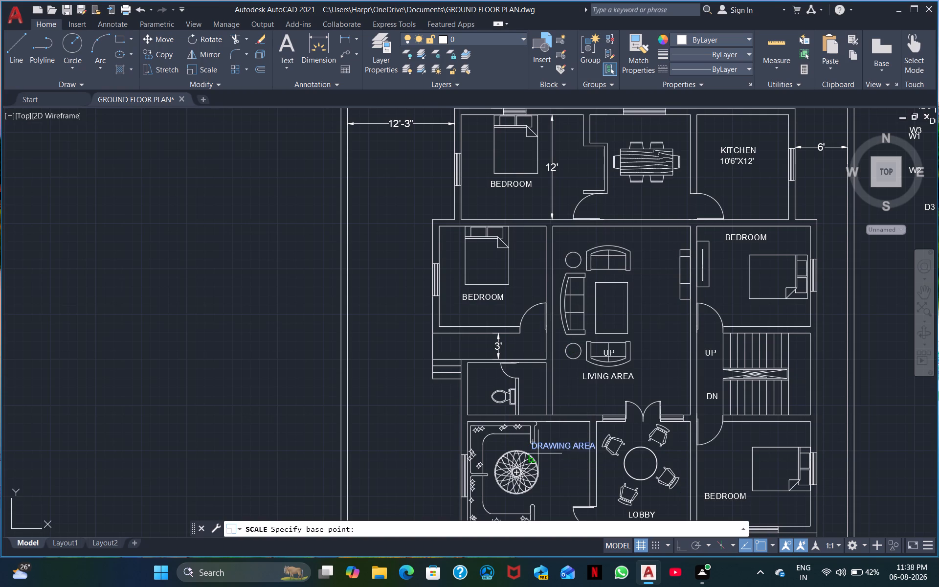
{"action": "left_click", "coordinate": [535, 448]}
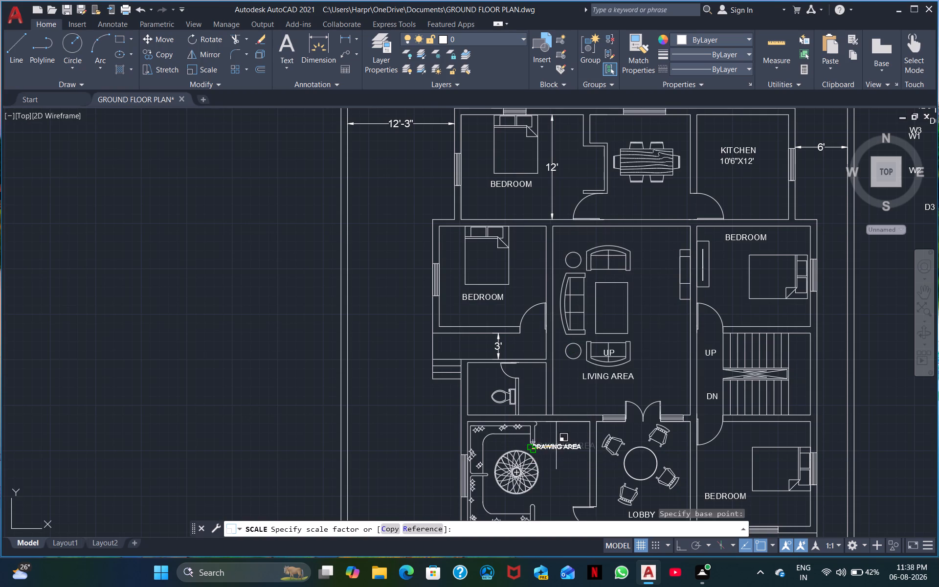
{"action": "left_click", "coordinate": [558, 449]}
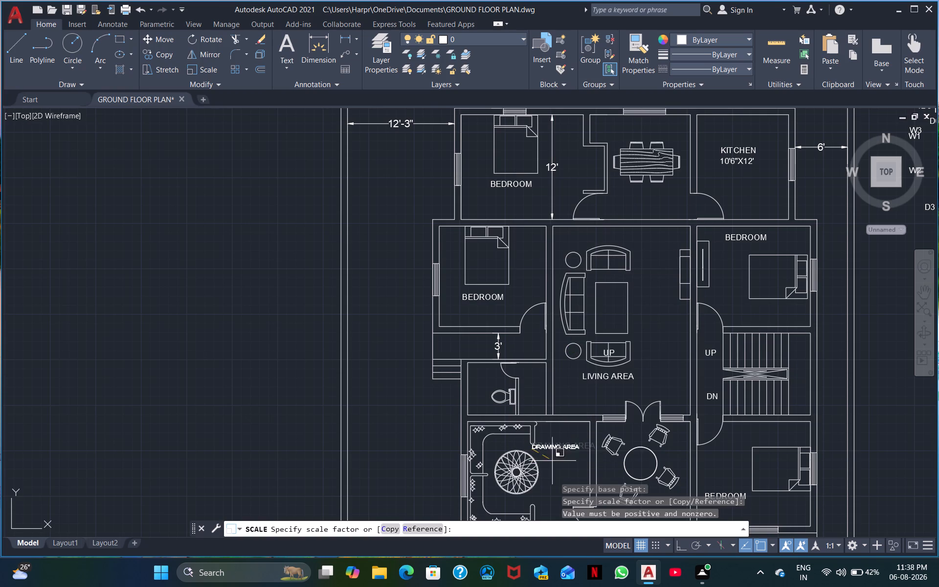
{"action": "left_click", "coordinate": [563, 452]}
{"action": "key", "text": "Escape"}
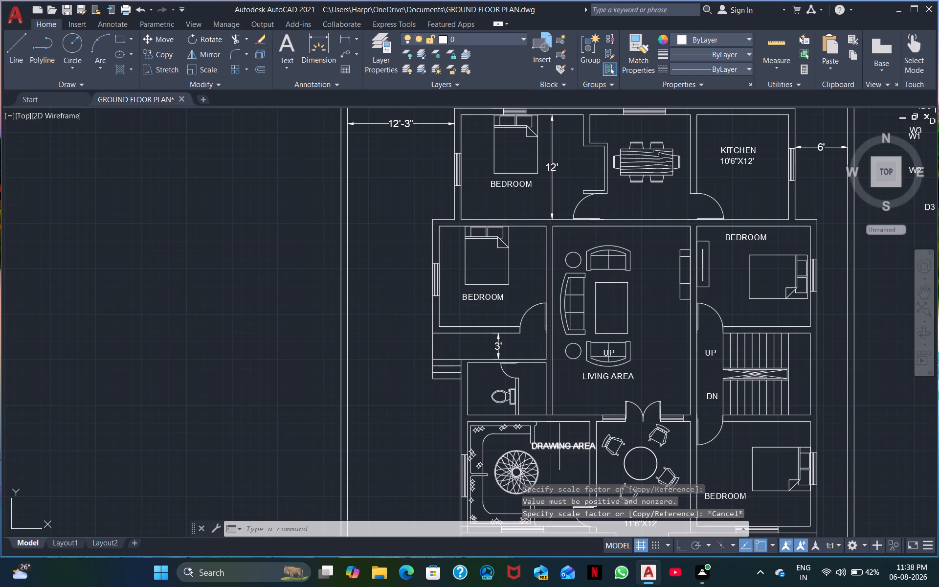
Scale the DRAWING AREA label down about its insertion point so it fits inside the southwest room's east wall.
{"action": "left_click", "coordinate": [559, 447]}
{"action": "right_click", "coordinate": [559, 447]}
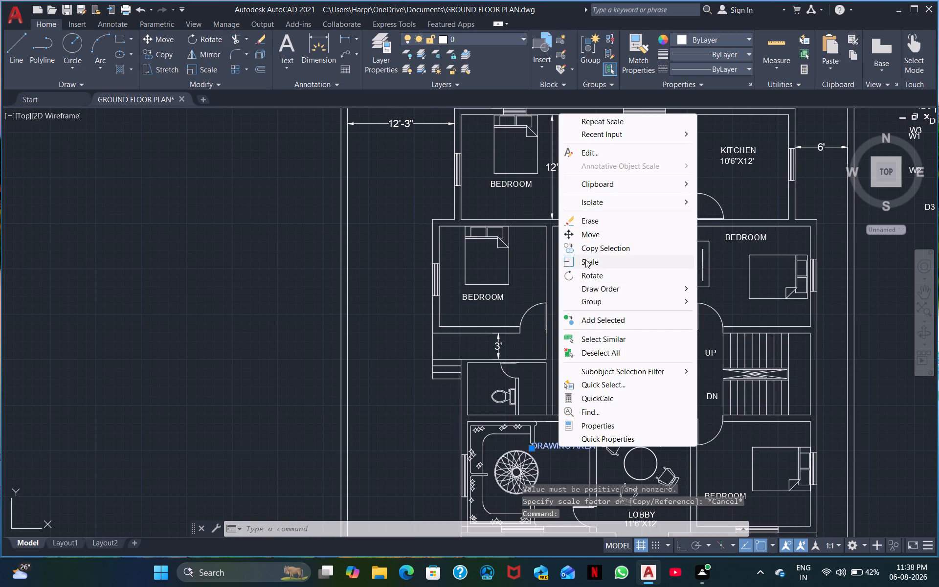
{"action": "left_click", "coordinate": [585, 259]}
{"action": "left_click", "coordinate": [535, 448]}
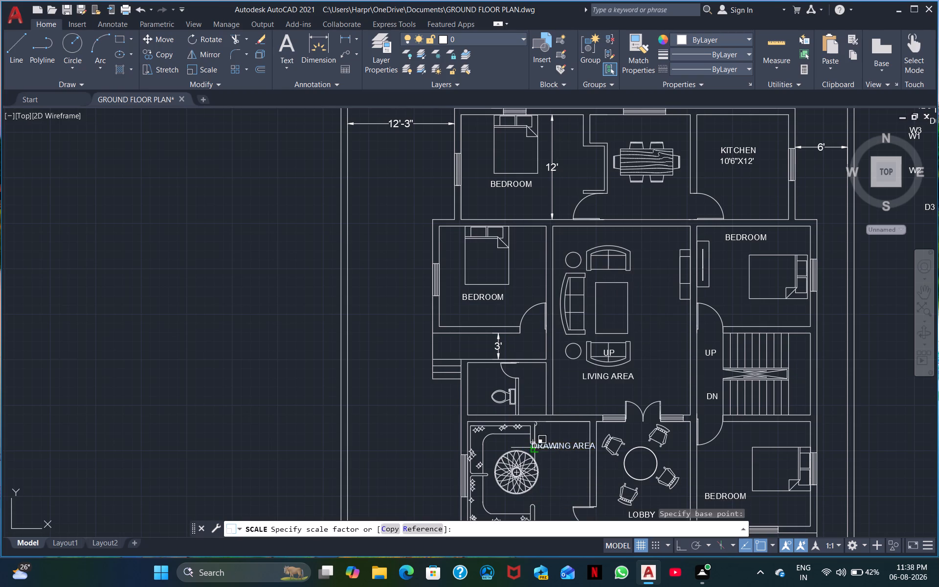
{"action": "left_click", "coordinate": [560, 442]}
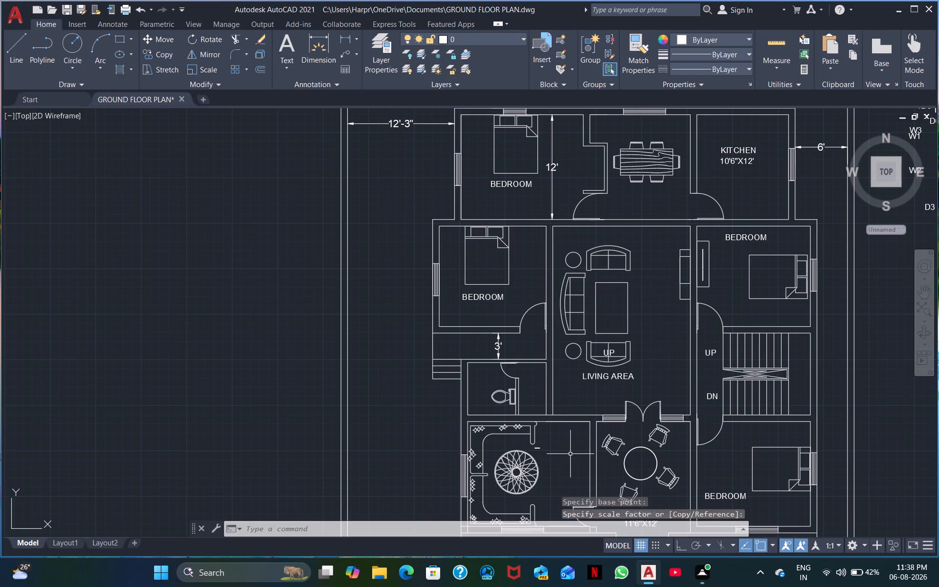
{"action": "left_click", "coordinate": [537, 449]}
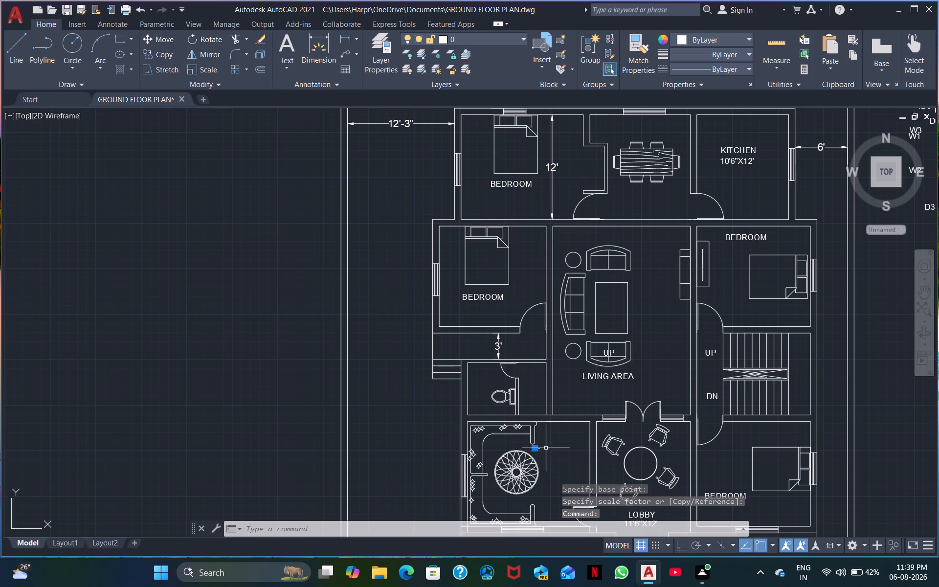
{"action": "right_click", "coordinate": [549, 446]}
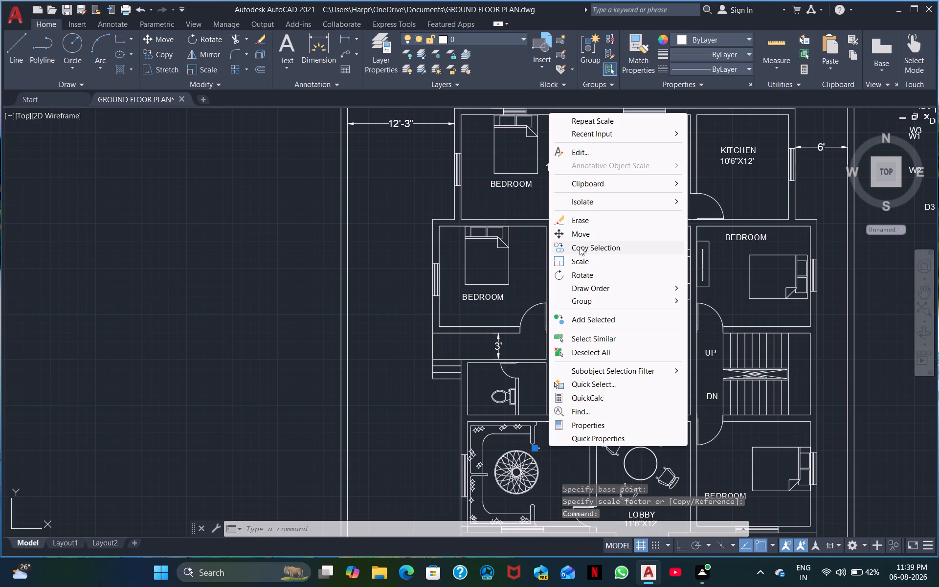
{"action": "left_click", "coordinate": [570, 260]}
{"action": "left_click", "coordinate": [542, 450]}
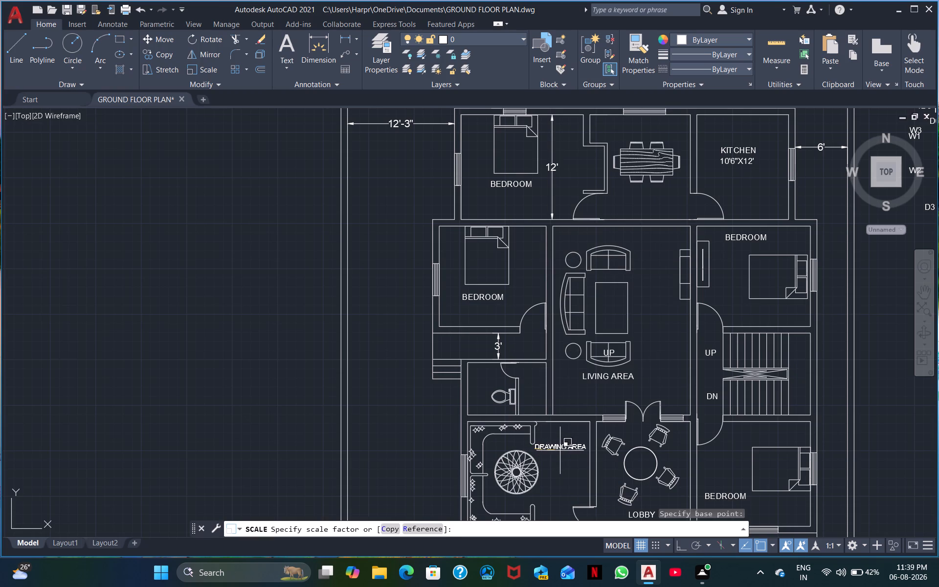
{"action": "left_click", "coordinate": [560, 451]}
Move the 14'X12' size label from the bottom of the eastern cluster to beneath the DRAWING AREA label.
{"action": "middle_click_drag", "start_coordinate": [569, 473], "coordinate": [553, 371]}
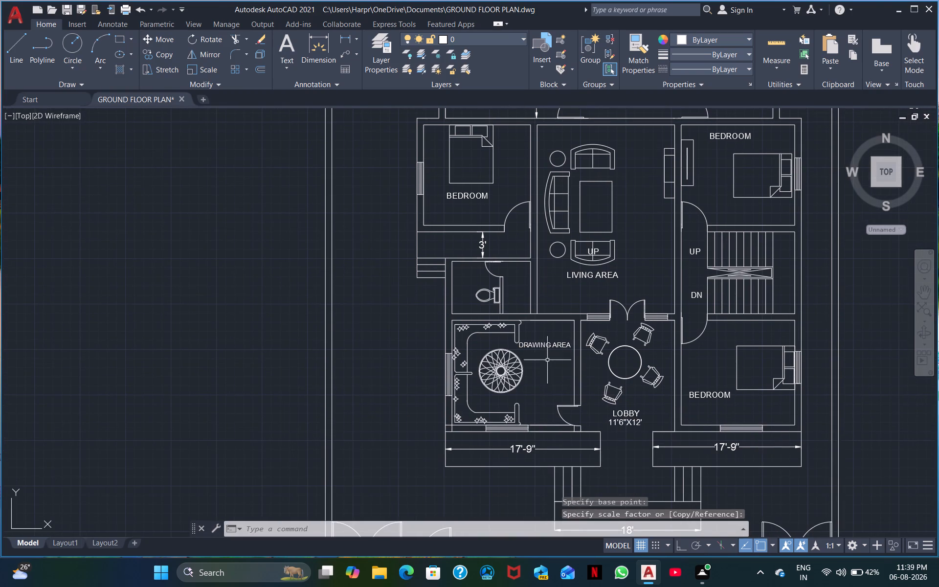
{"action": "scroll", "coordinate": [599, 451], "scroll_direction": "down", "scroll_amount": 2}
{"action": "middle_click_drag", "start_coordinate": [801, 369], "coordinate": [630, 462]}
{"action": "scroll", "coordinate": [630, 462], "scroll_direction": "up", "scroll_amount": 1}
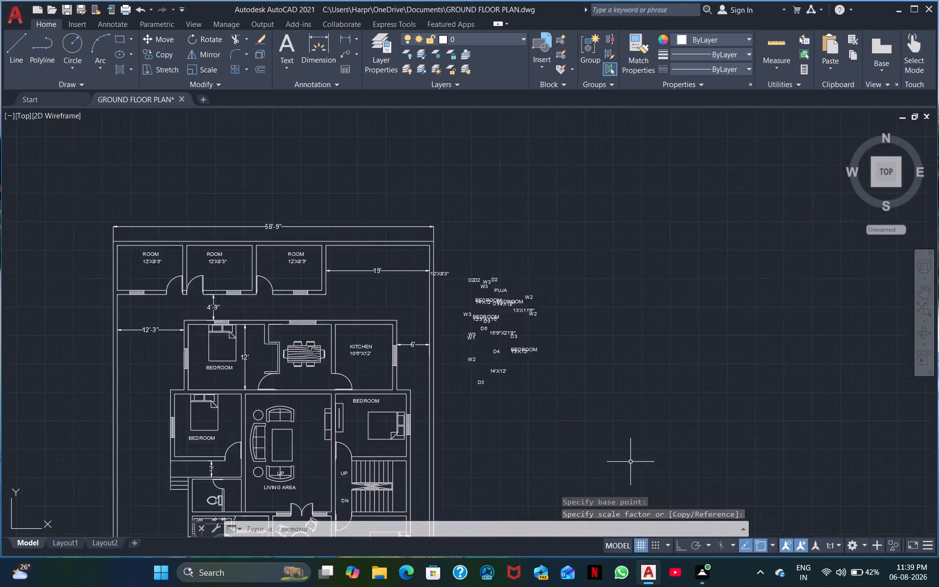
{"action": "scroll", "coordinate": [630, 462], "scroll_direction": "up", "scroll_amount": 1}
{"action": "middle_click_drag", "start_coordinate": [527, 408], "coordinate": [693, 402]}
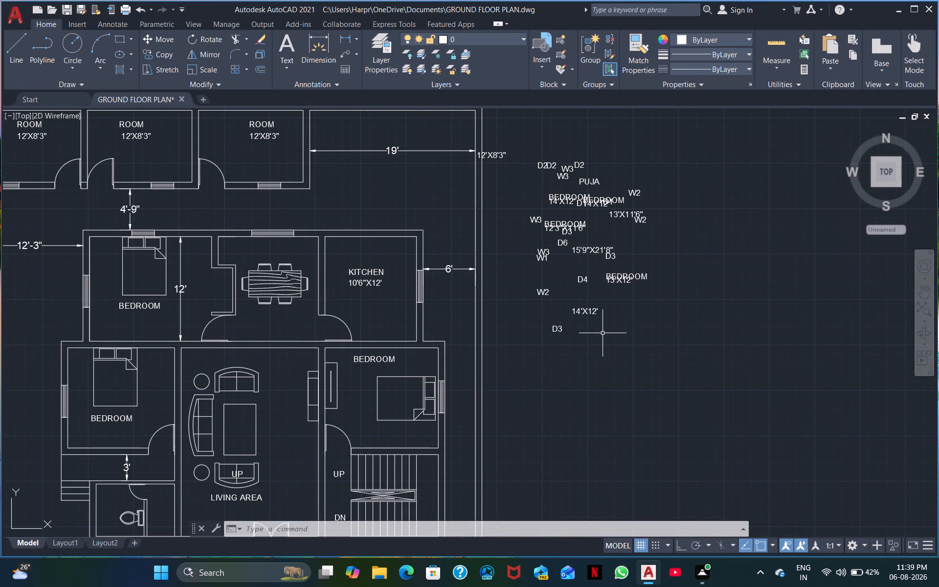
{"action": "left_click", "coordinate": [604, 323]}
{"action": "left_click", "coordinate": [573, 304]}
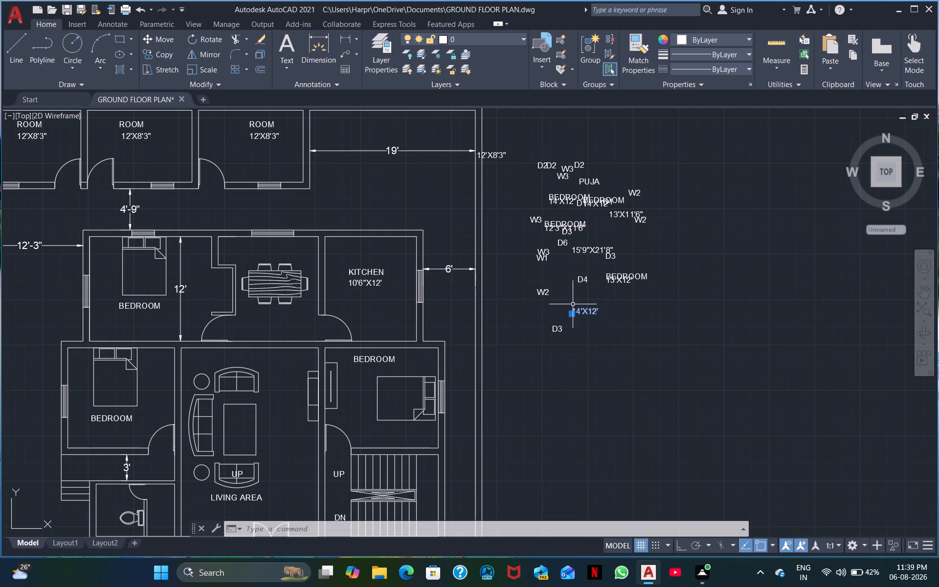
{"action": "right_click", "coordinate": [573, 304]}
{"action": "left_click", "coordinate": [603, 349]}
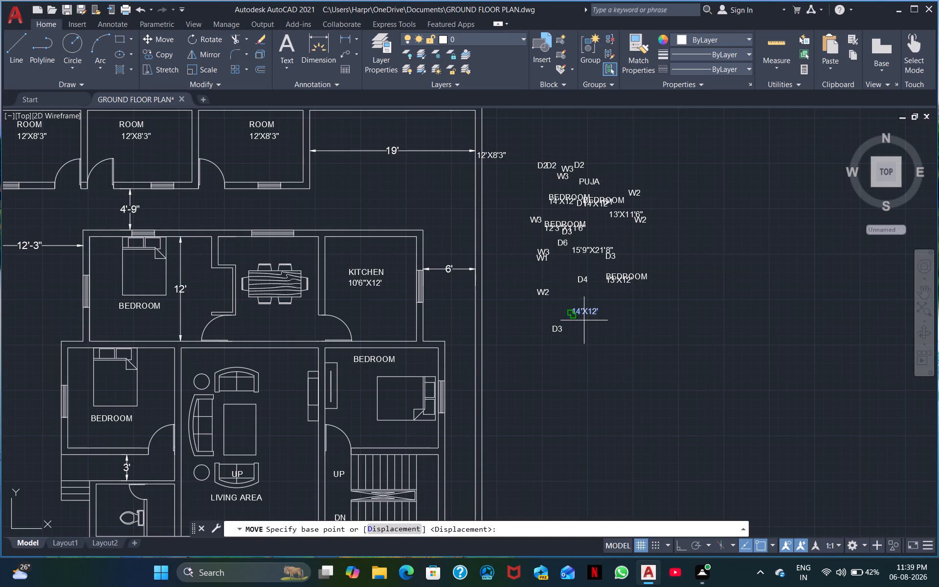
{"action": "left_click", "coordinate": [570, 314]}
{"action": "middle_click_drag", "start_coordinate": [563, 469], "coordinate": [895, 320]}
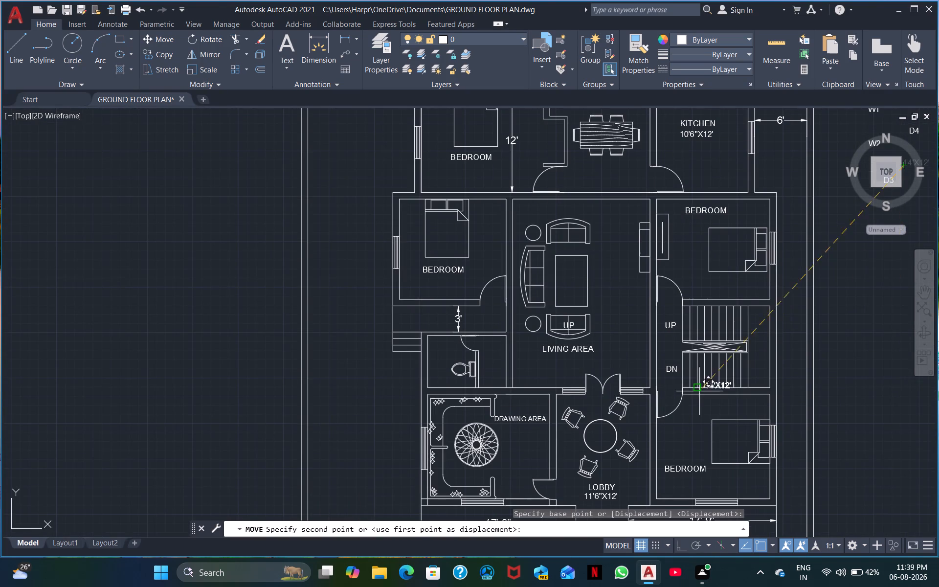
{"action": "left_click", "coordinate": [503, 434]}
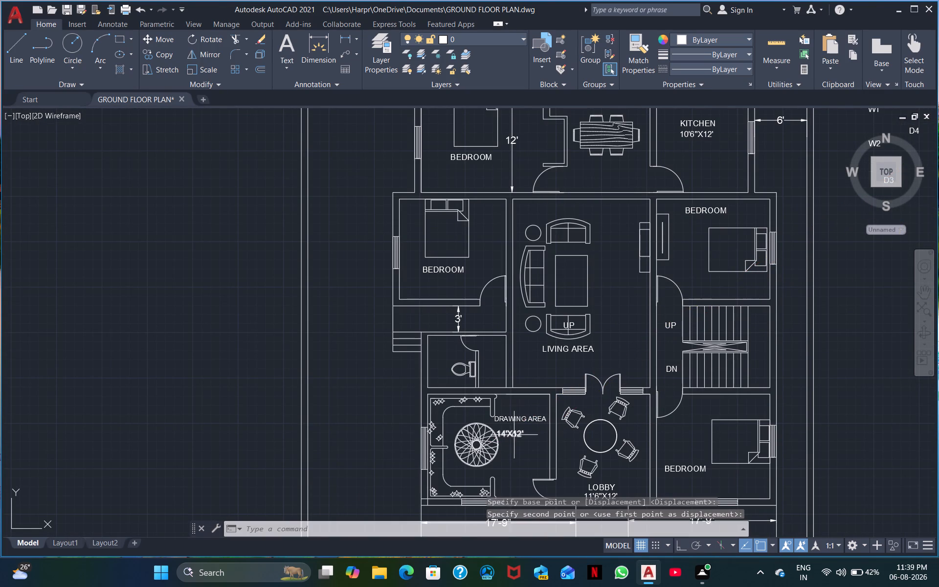
Nudge the 14'X12' size label in small moves so it sits close beneath the start of DRAWING AREA.
{"action": "left_click", "coordinate": [522, 446]}
{"action": "left_click", "coordinate": [503, 430]}
{"action": "right_click", "coordinate": [507, 429]}
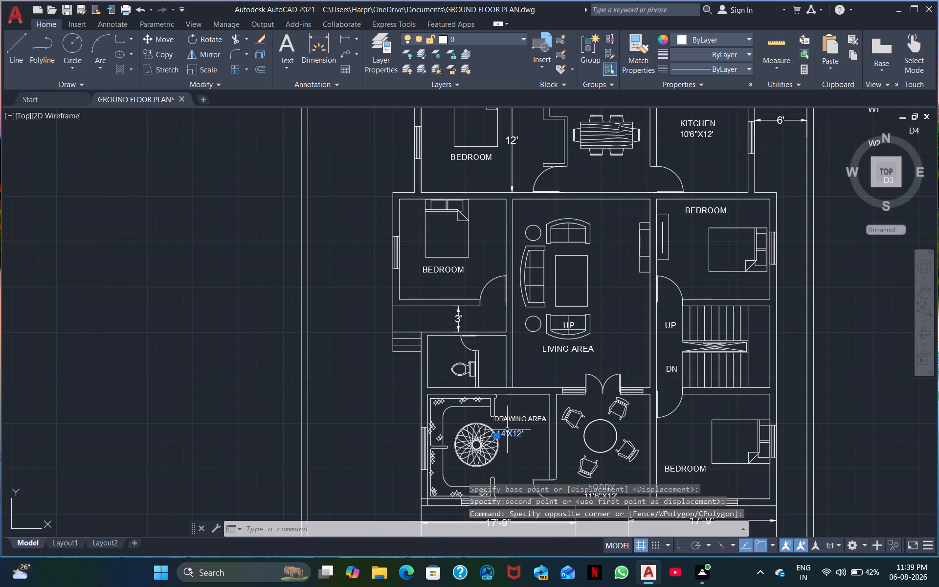
{"action": "left_click", "coordinate": [531, 215]}
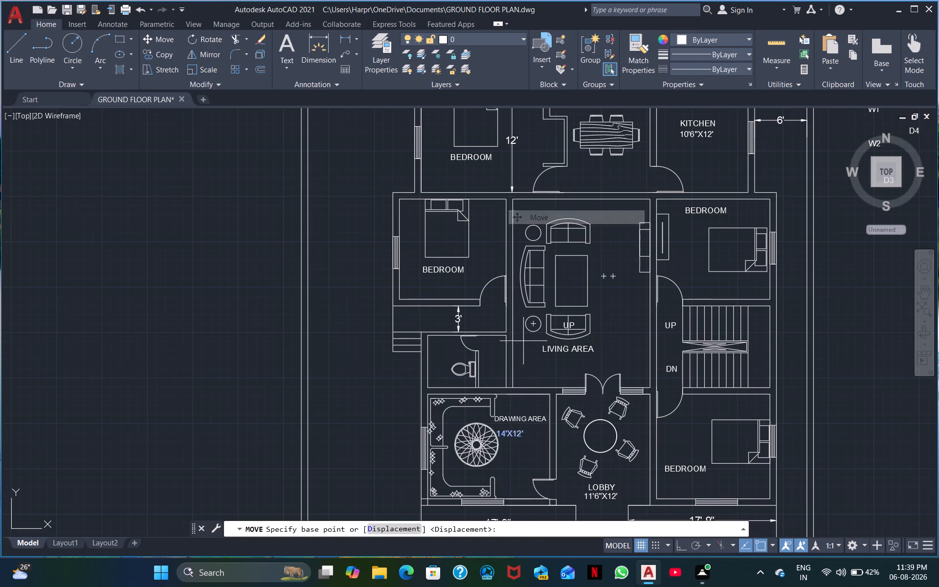
{"action": "left_click", "coordinate": [511, 437]}
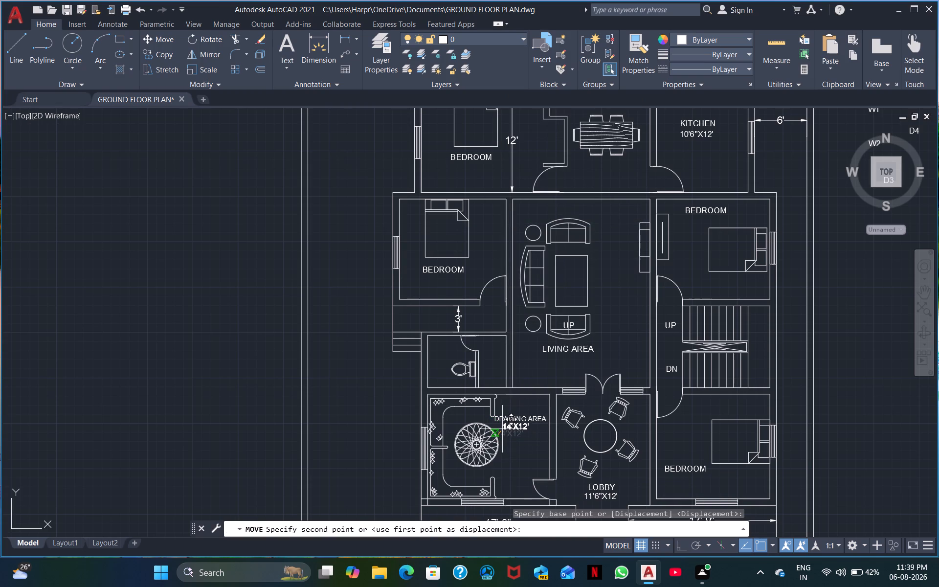
{"action": "left_click", "coordinate": [502, 429]}
{"action": "left_click", "coordinate": [514, 436]}
{"action": "left_click", "coordinate": [511, 432]}
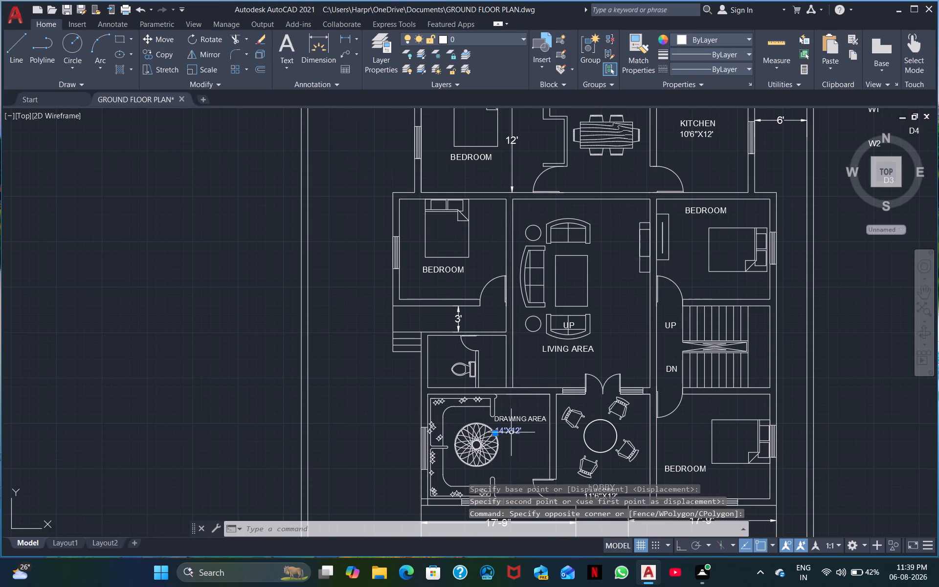
{"action": "right_click", "coordinate": [511, 432]}
{"action": "left_click", "coordinate": [551, 222]}
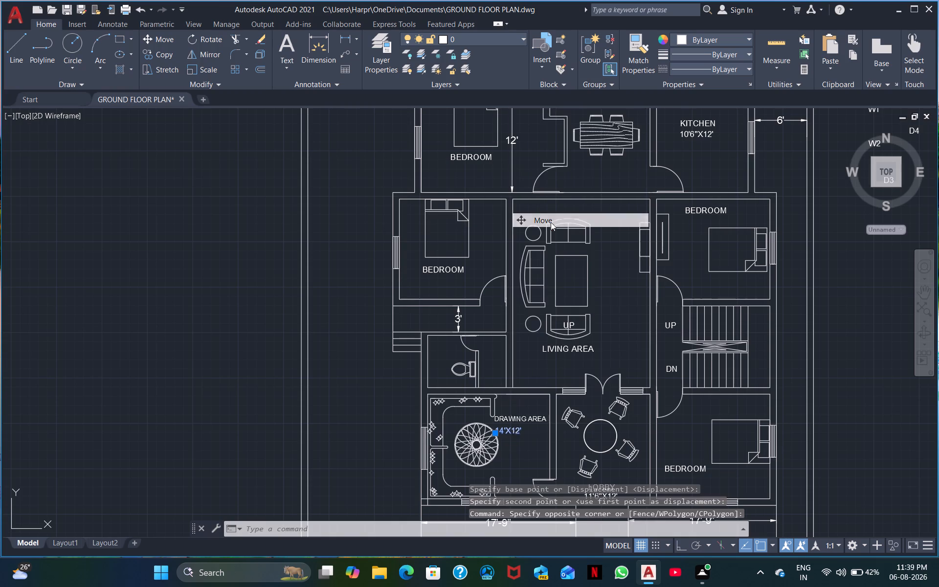
{"action": "left_click", "coordinate": [518, 435]}
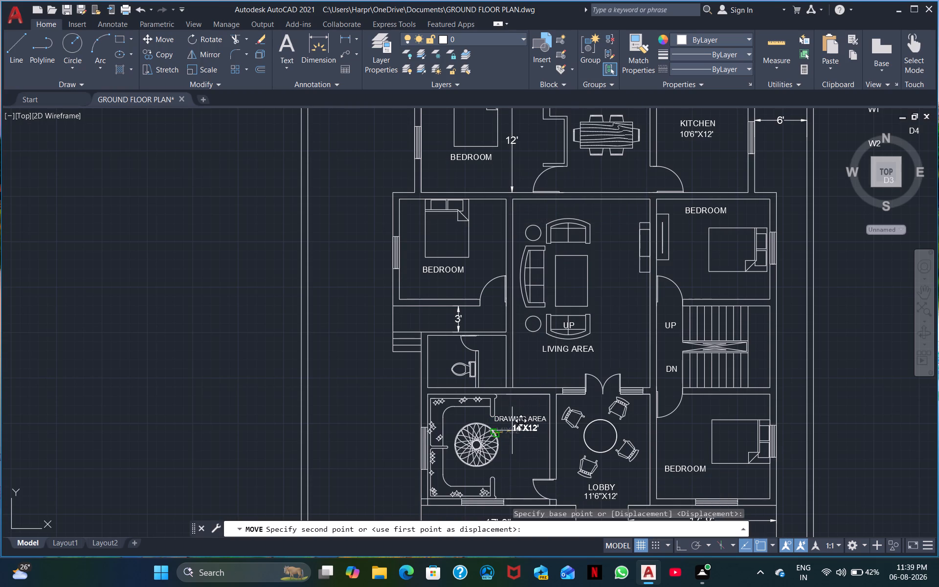
{"action": "left_click", "coordinate": [510, 429]}
{"action": "scroll", "coordinate": [536, 453], "scroll_direction": "down", "scroll_amount": 1}
{"action": "scroll", "coordinate": [536, 453], "scroll_direction": "up", "scroll_amount": 2}
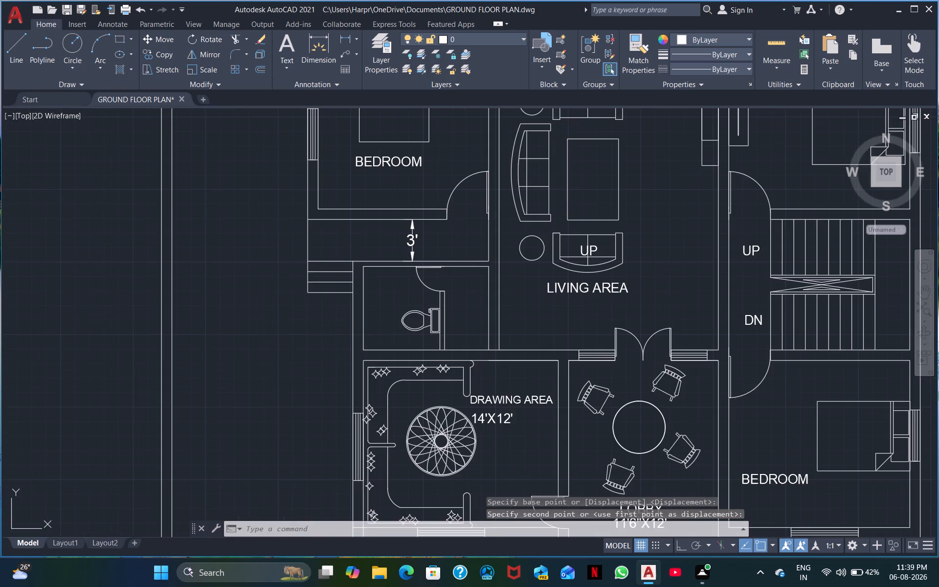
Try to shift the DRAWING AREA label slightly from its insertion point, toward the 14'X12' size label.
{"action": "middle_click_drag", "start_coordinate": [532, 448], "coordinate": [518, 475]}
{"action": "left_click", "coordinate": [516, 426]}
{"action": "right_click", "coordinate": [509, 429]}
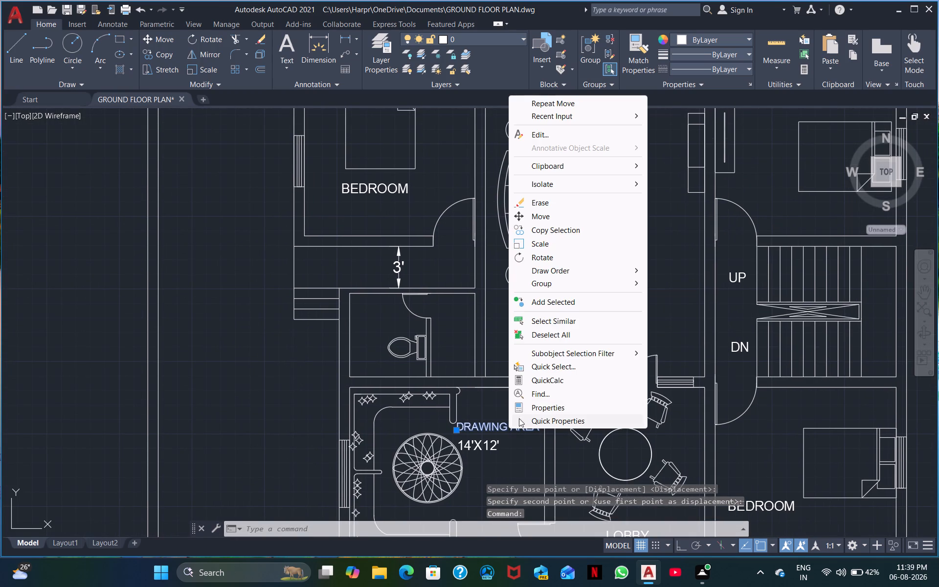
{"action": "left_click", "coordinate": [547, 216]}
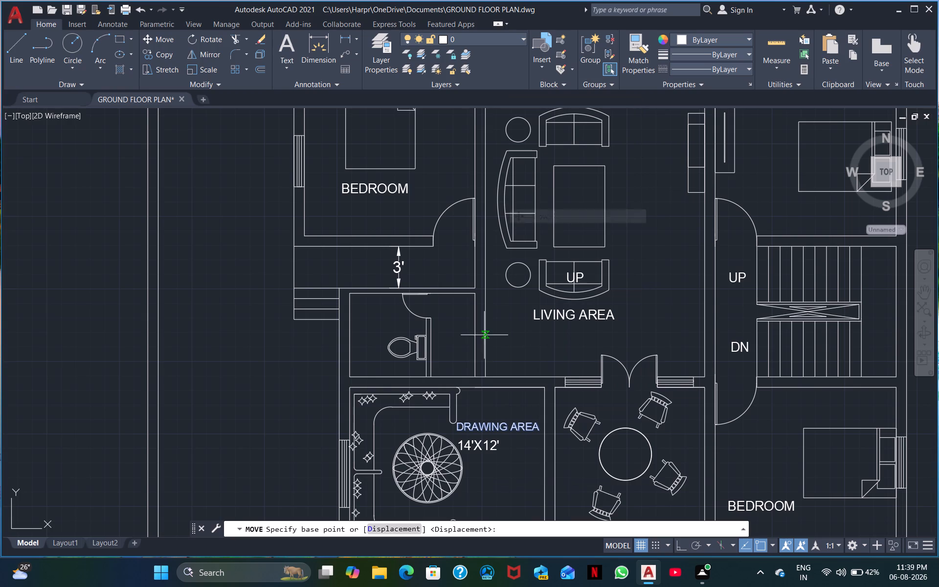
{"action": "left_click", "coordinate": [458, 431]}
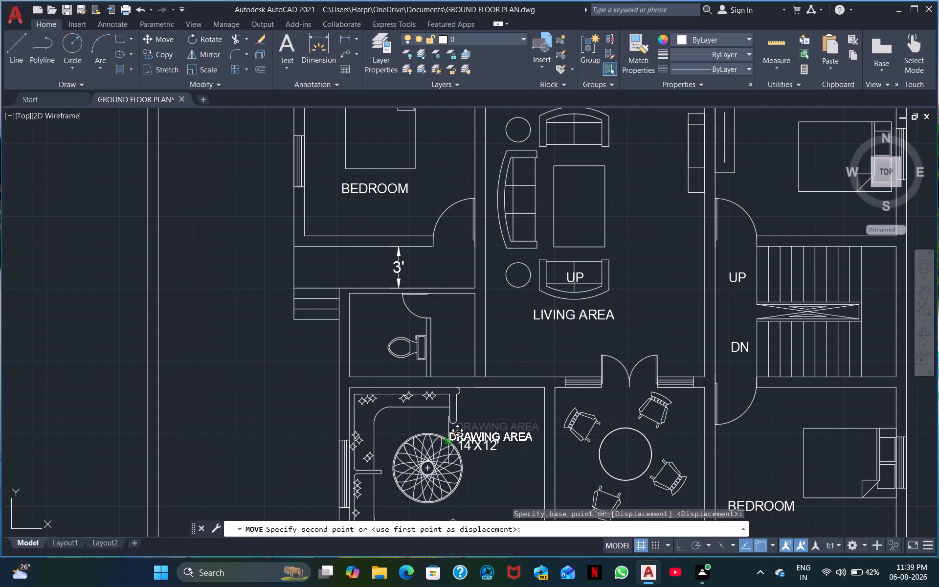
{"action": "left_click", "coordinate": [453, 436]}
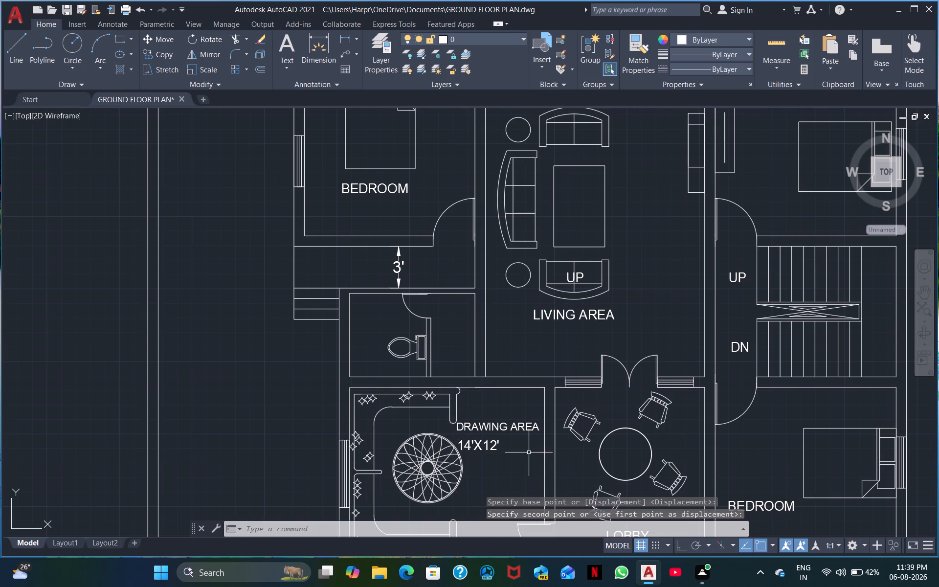
Move the 15'9"X21'8" size label from the eastern cluster to directly beneath the LIVING AREA label.
{"action": "scroll", "coordinate": [531, 452], "scroll_direction": "down", "scroll_amount": 1}
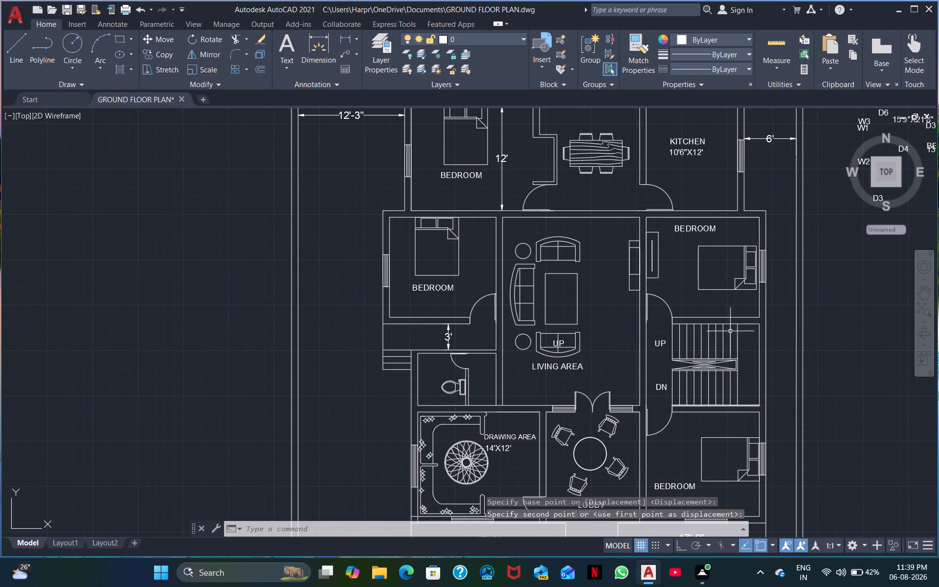
{"action": "middle_click_drag", "start_coordinate": [871, 290], "coordinate": [591, 343]}
{"action": "middle_click_drag", "start_coordinate": [610, 299], "coordinate": [619, 373]}
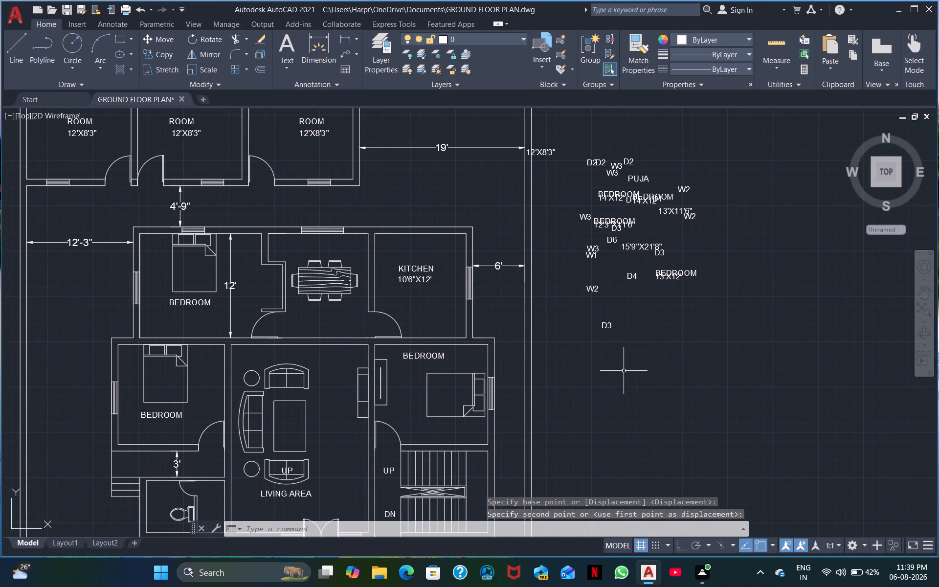
{"action": "left_click", "coordinate": [640, 247]}
{"action": "right_click", "coordinate": [631, 255]}
{"action": "left_click", "coordinate": [664, 347]}
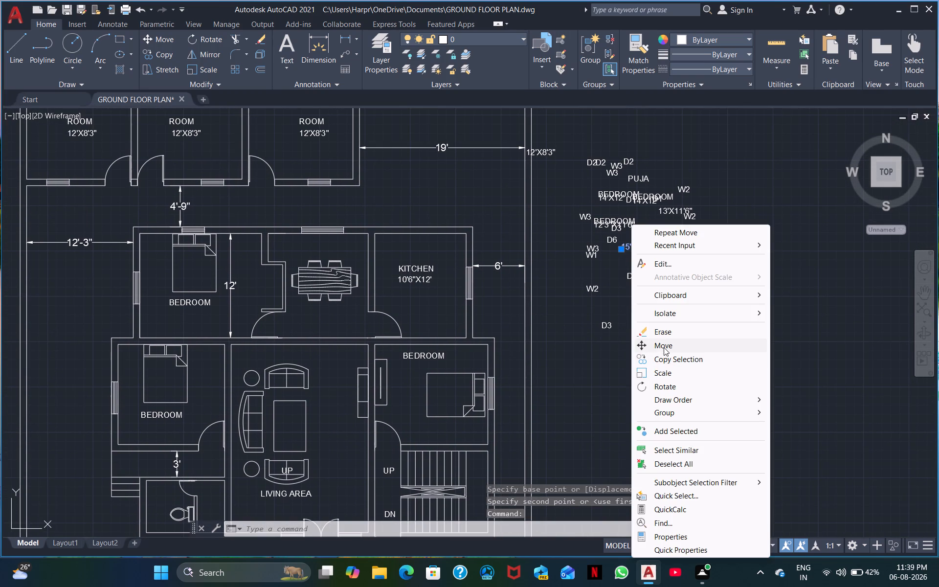
{"action": "left_click", "coordinate": [623, 250]}
{"action": "middle_click_drag", "start_coordinate": [620, 409], "coordinate": [712, 349]}
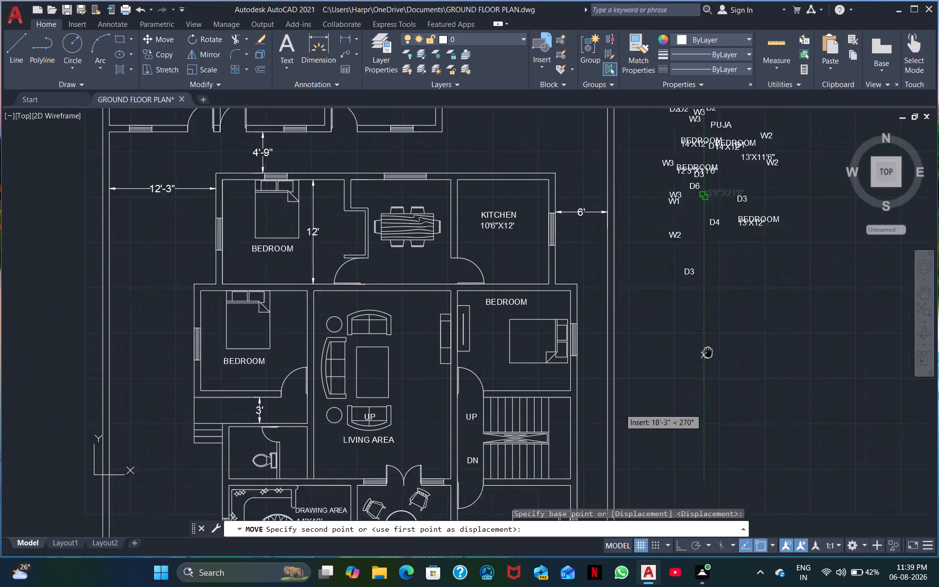
{"action": "middle_click_drag", "start_coordinate": [712, 349], "coordinate": [938, 206]}
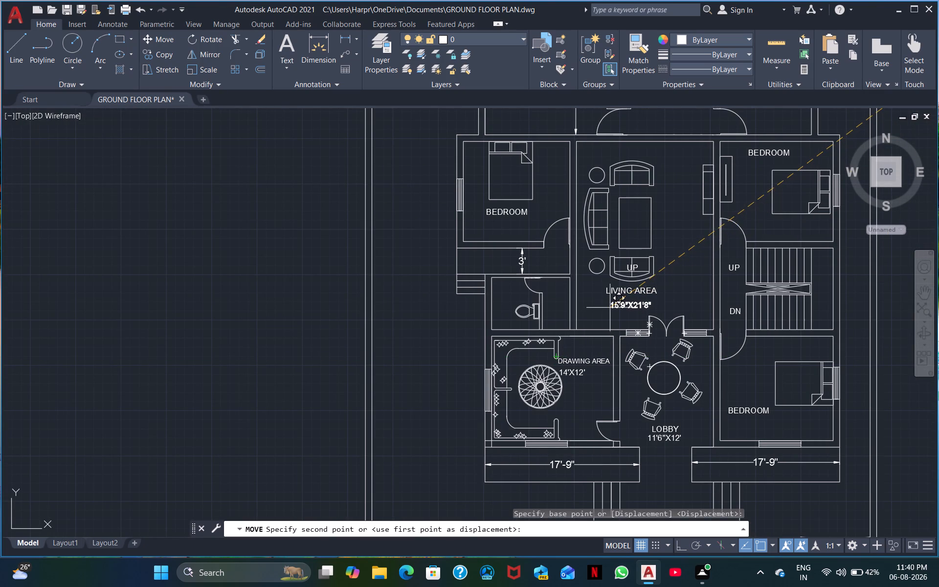
{"action": "left_click", "coordinate": [611, 302]}
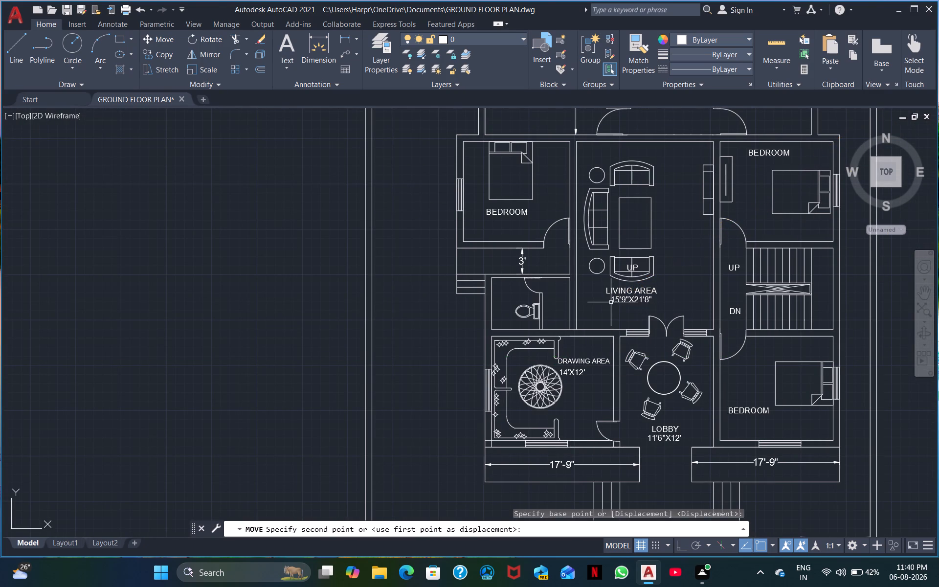
Erase the stray UP label lying over the southern sofa in the living area.
{"action": "middle_click_drag", "start_coordinate": [938, 283], "coordinate": [938, 352]}
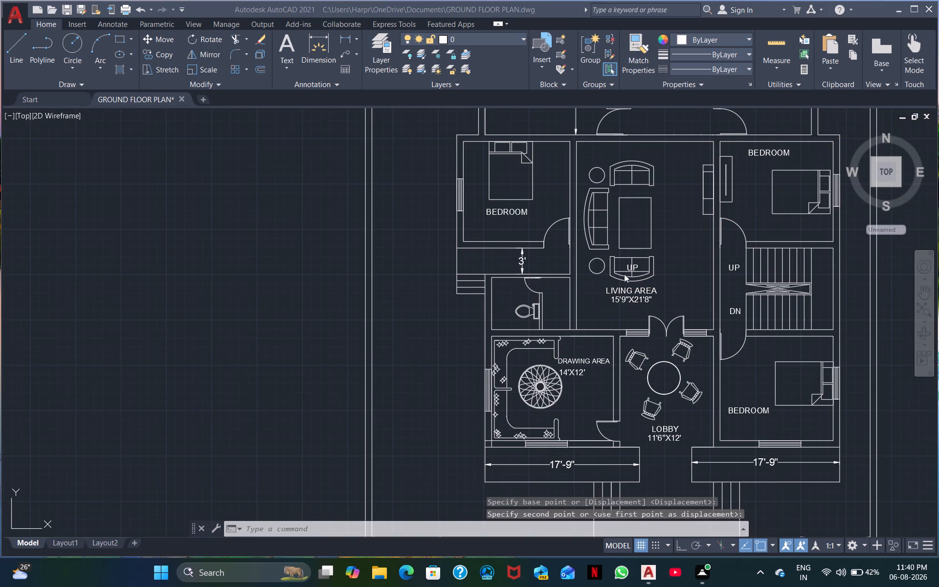
{"action": "left_click", "coordinate": [635, 264]}
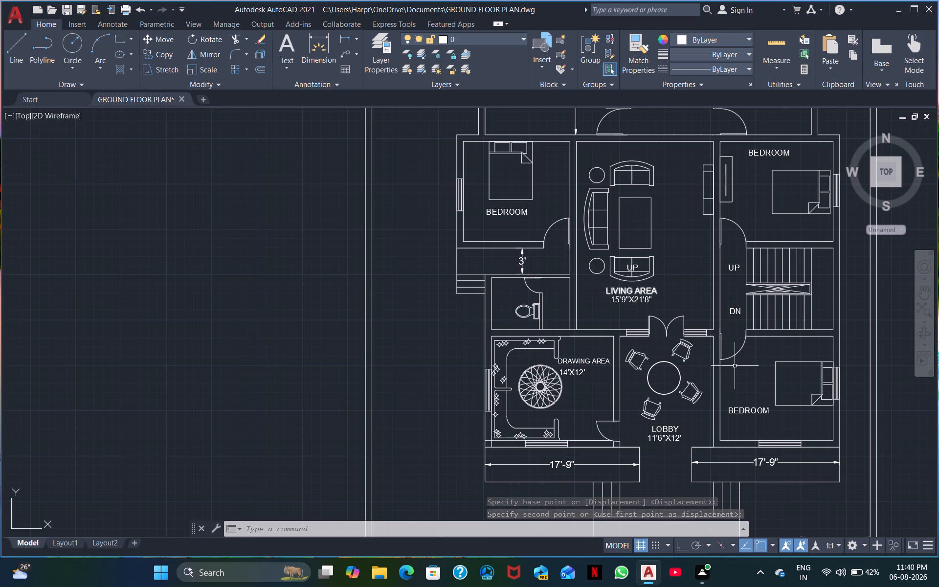
{"action": "left_click", "coordinate": [633, 269]}
{"action": "right_click", "coordinate": [633, 269]}
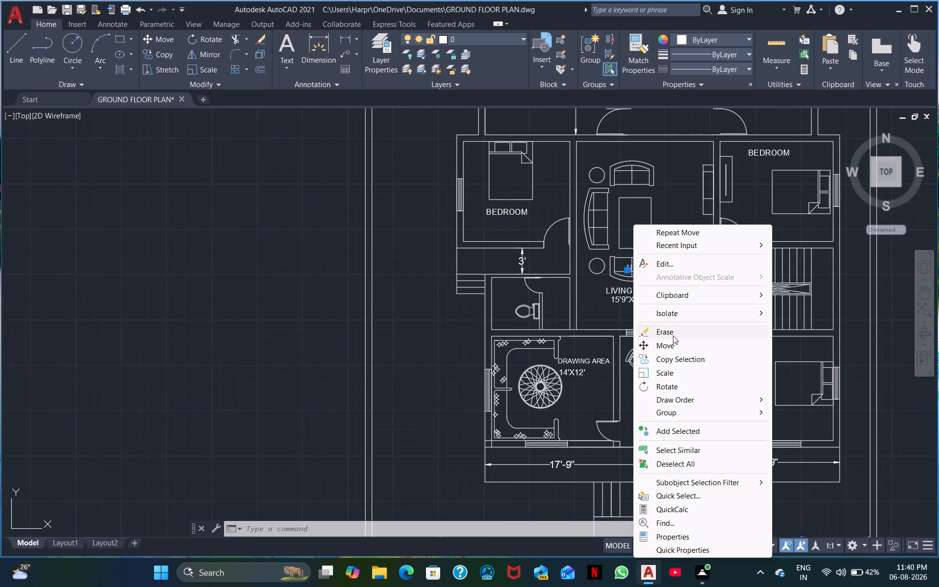
{"action": "left_click", "coordinate": [673, 336]}
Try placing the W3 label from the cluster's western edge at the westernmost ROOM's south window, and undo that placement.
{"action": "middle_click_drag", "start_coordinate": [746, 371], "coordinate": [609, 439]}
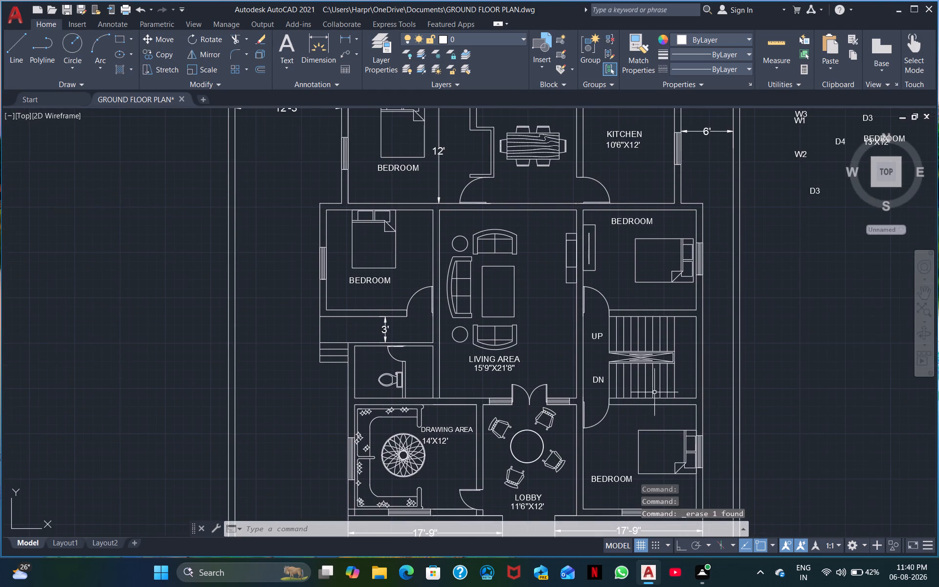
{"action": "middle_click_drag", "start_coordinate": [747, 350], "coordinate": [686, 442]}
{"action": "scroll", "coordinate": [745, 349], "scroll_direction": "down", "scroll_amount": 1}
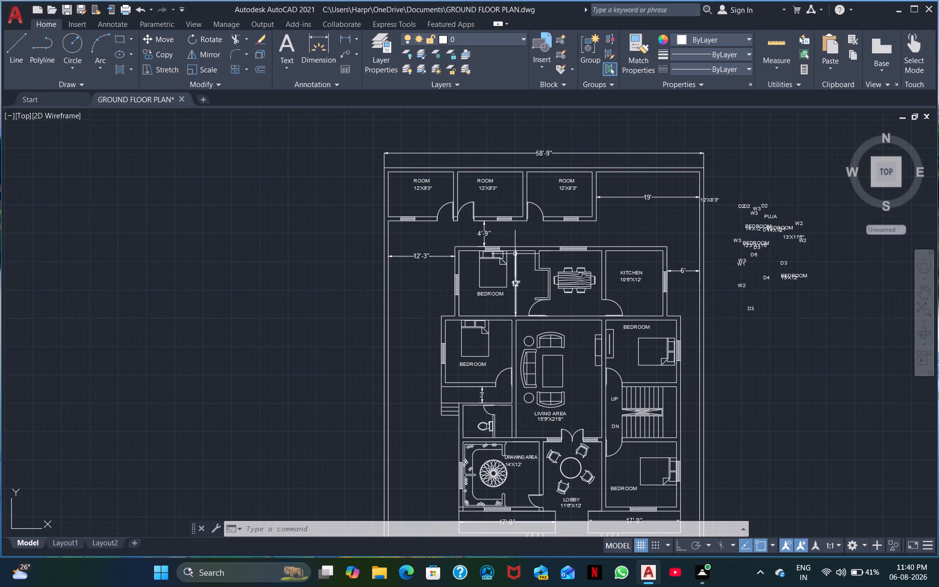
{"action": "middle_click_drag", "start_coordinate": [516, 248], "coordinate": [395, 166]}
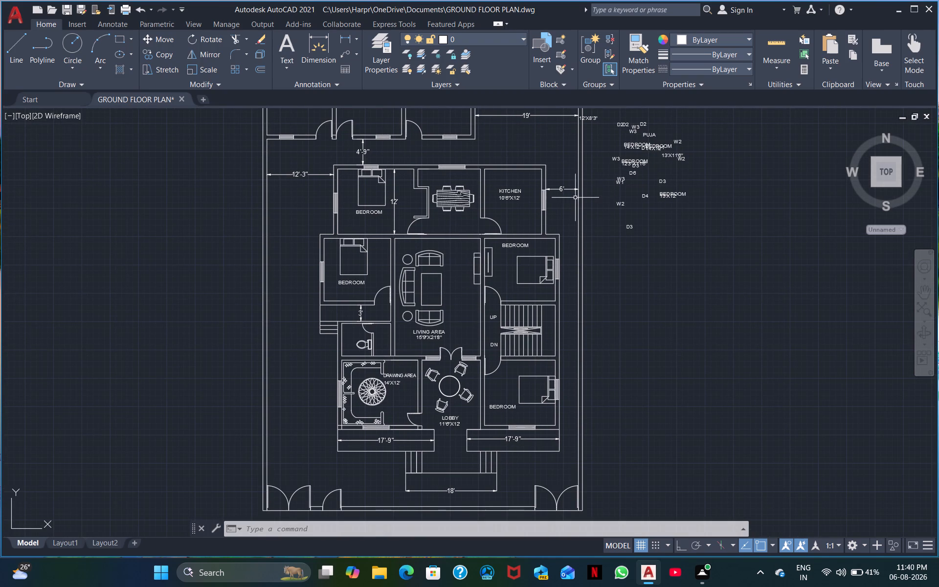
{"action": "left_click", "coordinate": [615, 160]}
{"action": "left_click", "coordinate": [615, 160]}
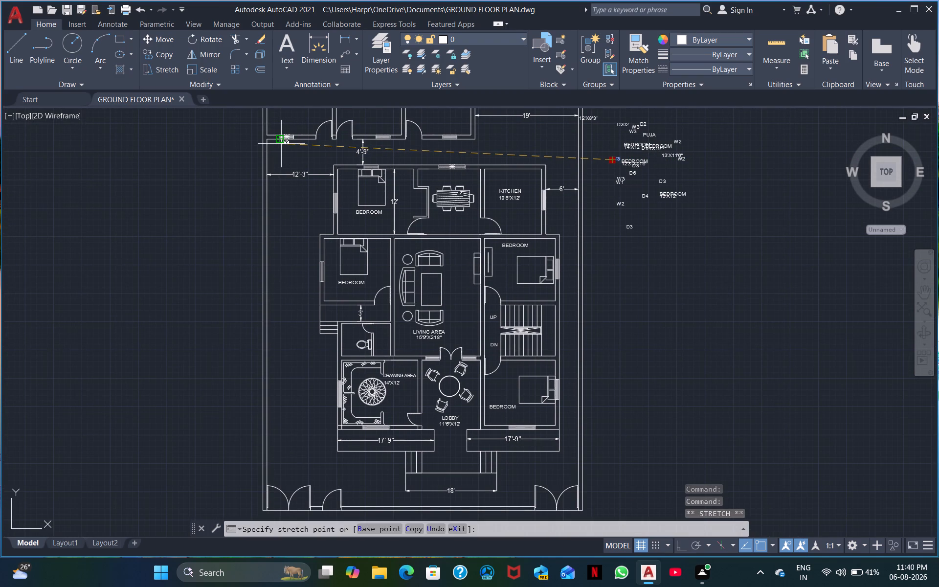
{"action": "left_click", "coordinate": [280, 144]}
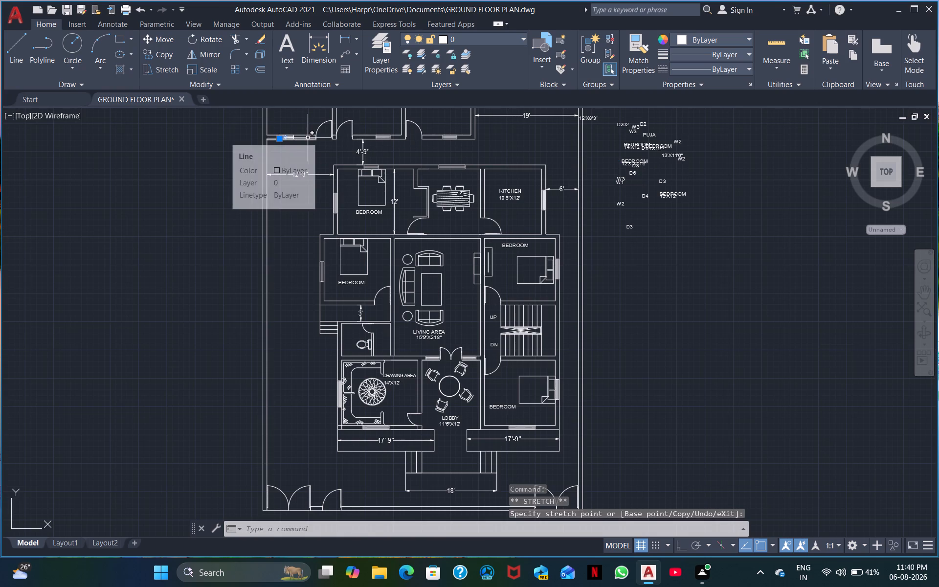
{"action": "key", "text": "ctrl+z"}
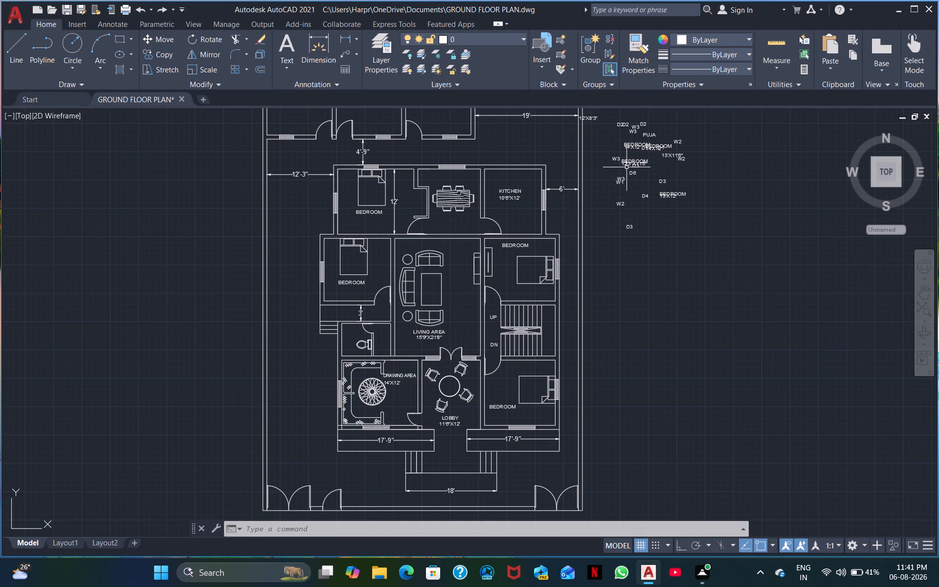
Move the 12'3"X11'6" size label from the eastern cluster to beneath the BEDROOM label in the bedroom west of the living area.
{"action": "scroll", "coordinate": [624, 166], "scroll_direction": "up", "scroll_amount": 4}
{"action": "left_click", "coordinate": [640, 154]}
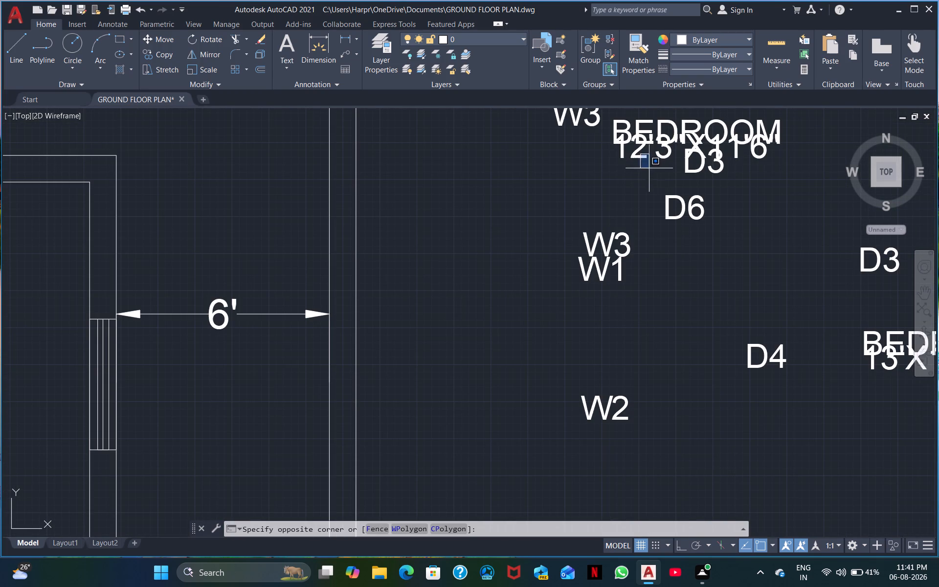
{"action": "left_click", "coordinate": [626, 155]}
{"action": "right_click", "coordinate": [622, 158]}
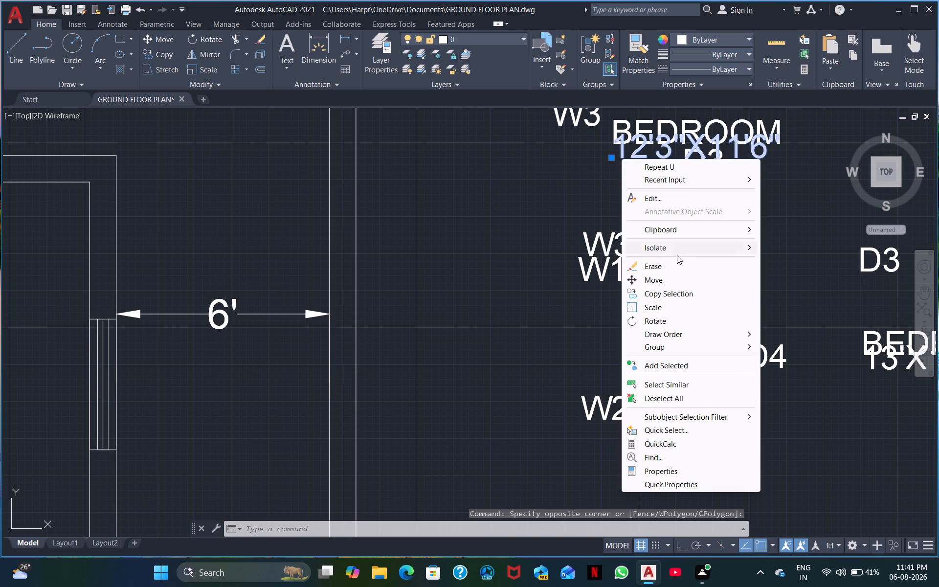
{"action": "left_click", "coordinate": [647, 279]}
{"action": "left_click", "coordinate": [618, 162]}
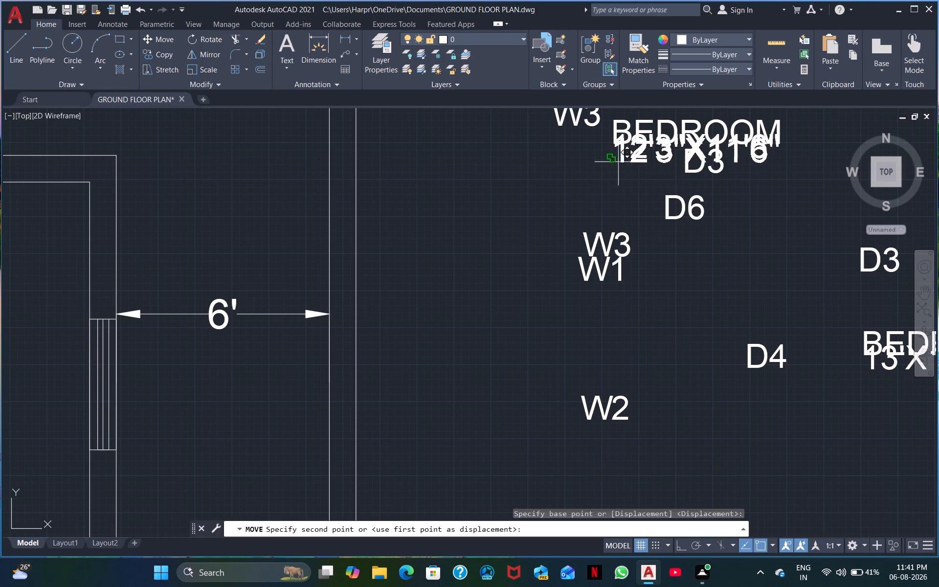
{"action": "middle_click_drag", "start_coordinate": [537, 240], "coordinate": [738, 38]}
{"action": "scroll", "coordinate": [674, 243], "scroll_direction": "down", "scroll_amount": 2}
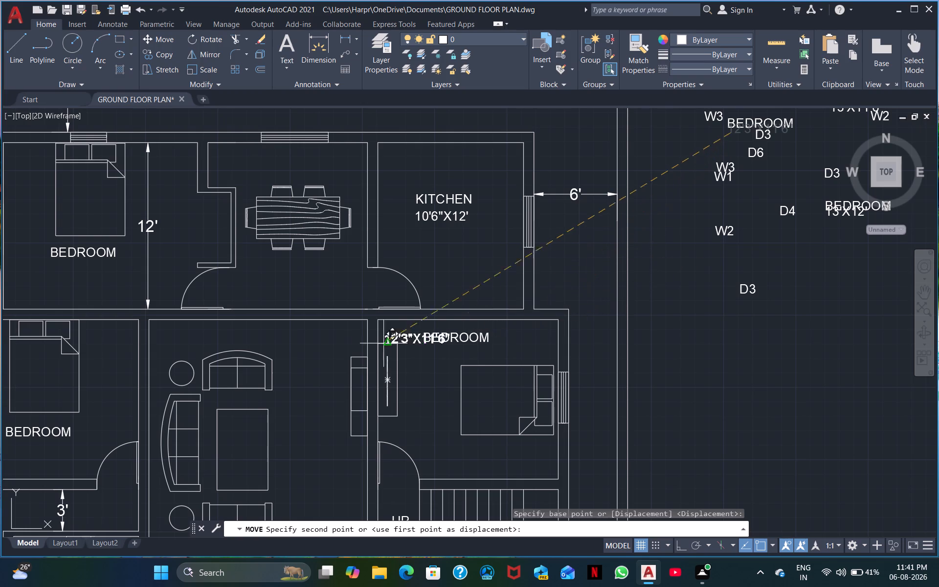
{"action": "middle_click_drag", "start_coordinate": [355, 355], "coordinate": [630, 282]}
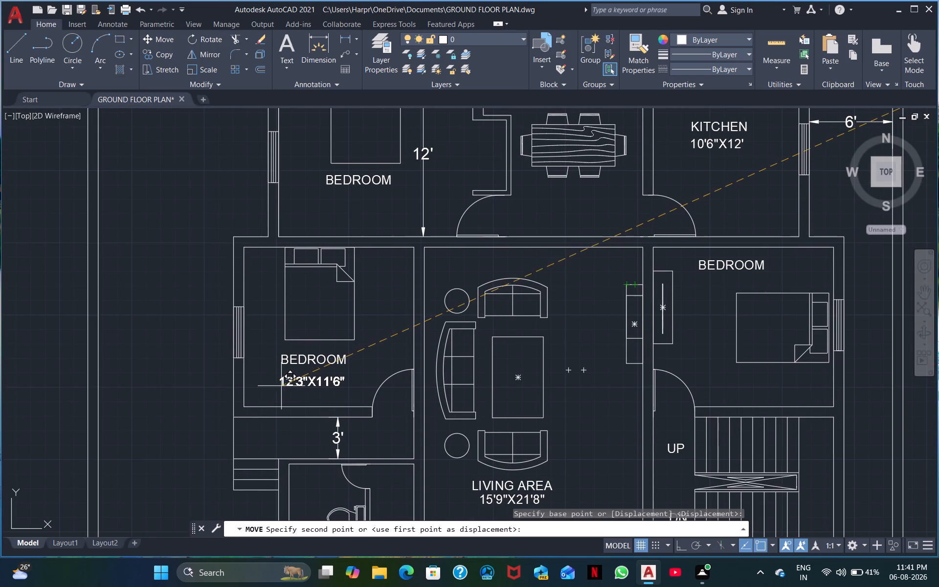
{"action": "left_click", "coordinate": [282, 385]}
Move the W2 label at the cluster's southwest to just outside the kitchen's east window.
{"action": "middle_click_drag", "start_coordinate": [938, 317], "coordinate": [377, 312]}
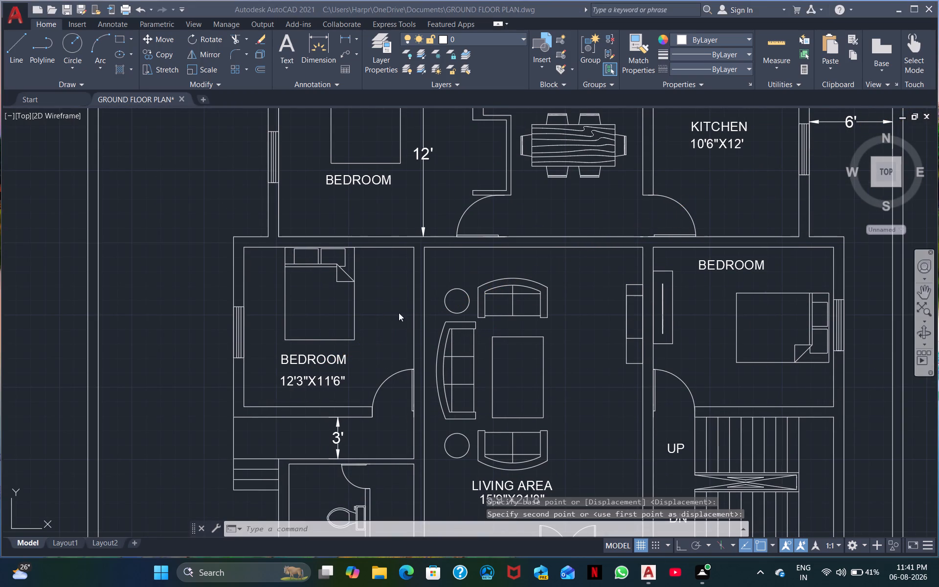
{"action": "middle_click_drag", "start_coordinate": [844, 331], "coordinate": [673, 343]}
{"action": "scroll", "coordinate": [814, 308], "scroll_direction": "down", "scroll_amount": 2}
{"action": "middle_click_drag", "start_coordinate": [869, 305], "coordinate": [655, 314]}
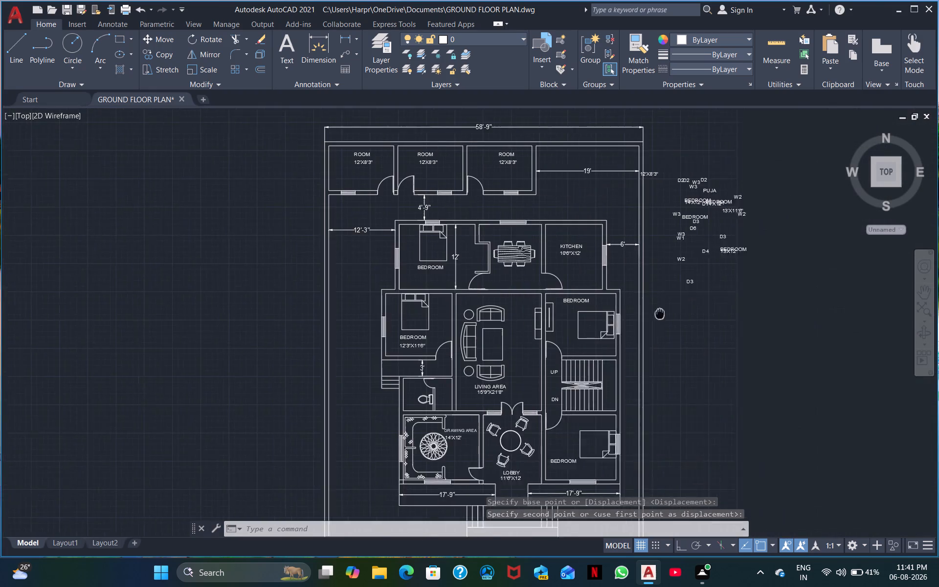
{"action": "middle_click_drag", "start_coordinate": [655, 314], "coordinate": [592, 322]}
{"action": "scroll", "coordinate": [599, 311], "scroll_direction": "up", "scroll_amount": 1}
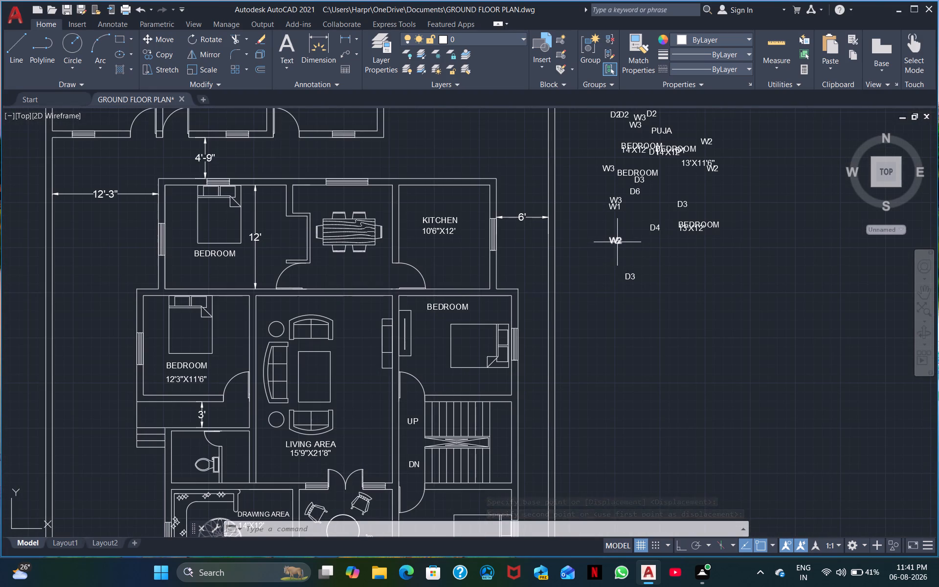
{"action": "left_click", "coordinate": [617, 242]}
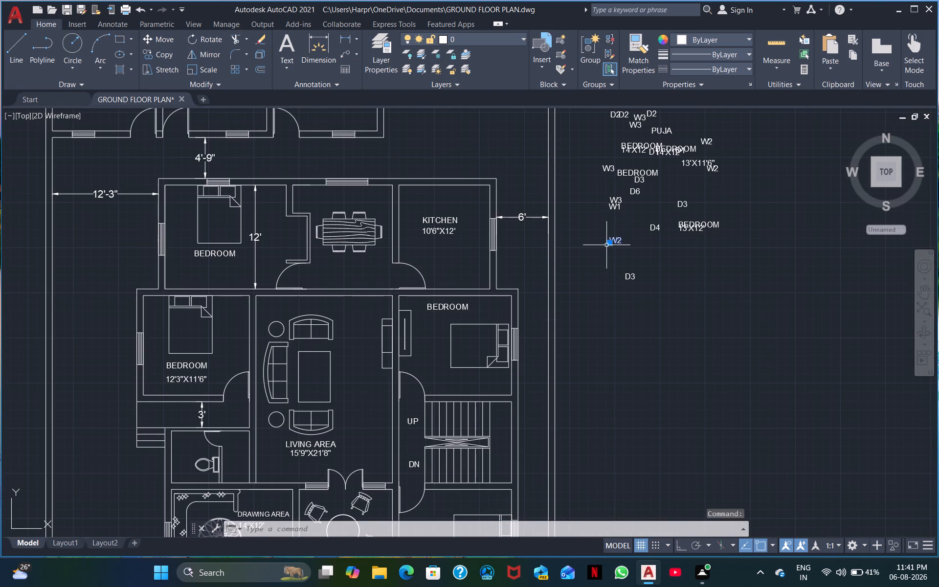
{"action": "left_click", "coordinate": [605, 245]}
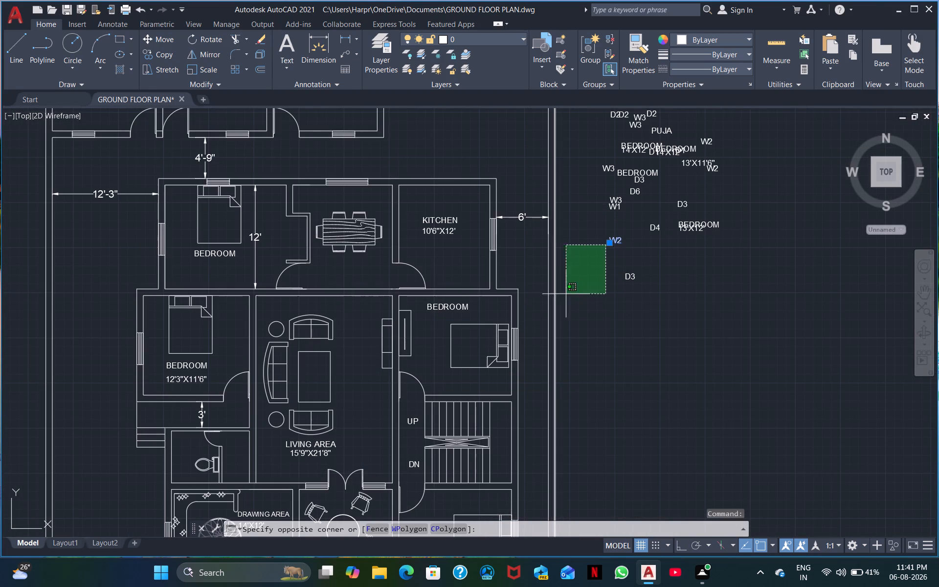
{"action": "left_click", "coordinate": [614, 251]}
{"action": "left_click_drag", "start_coordinate": [611, 244], "coordinate": [610, 249]}
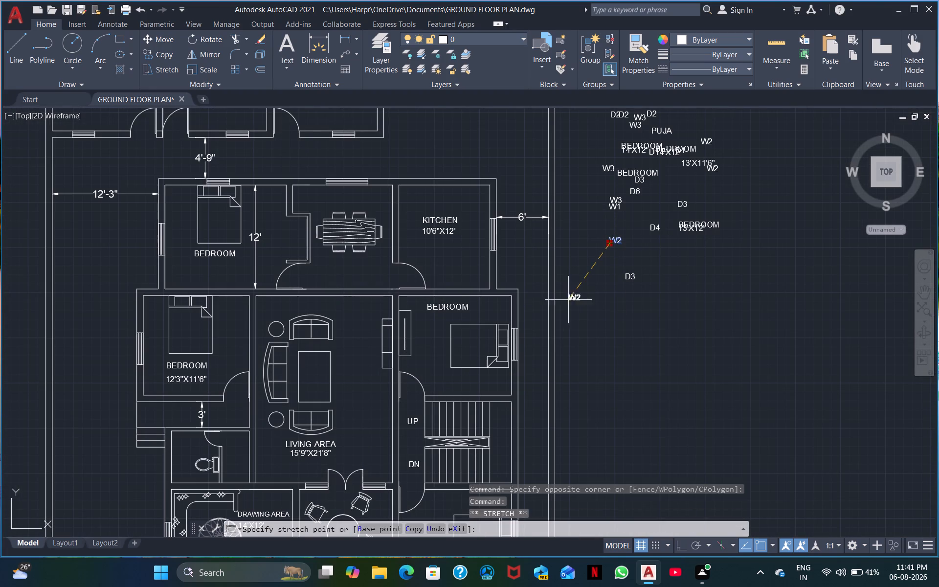
{"action": "left_click", "coordinate": [529, 350]}
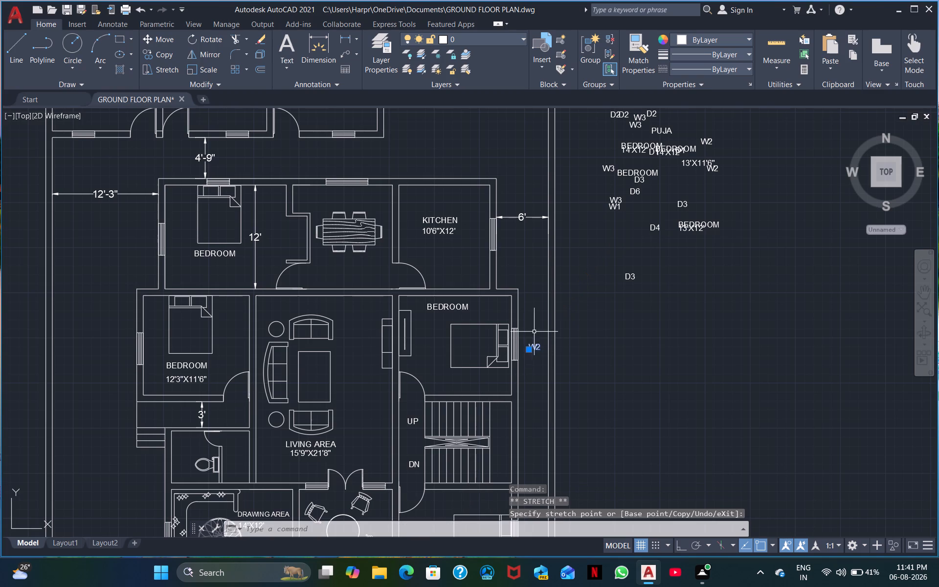
{"action": "left_click_drag", "start_coordinate": [529, 348], "coordinate": [533, 338]}
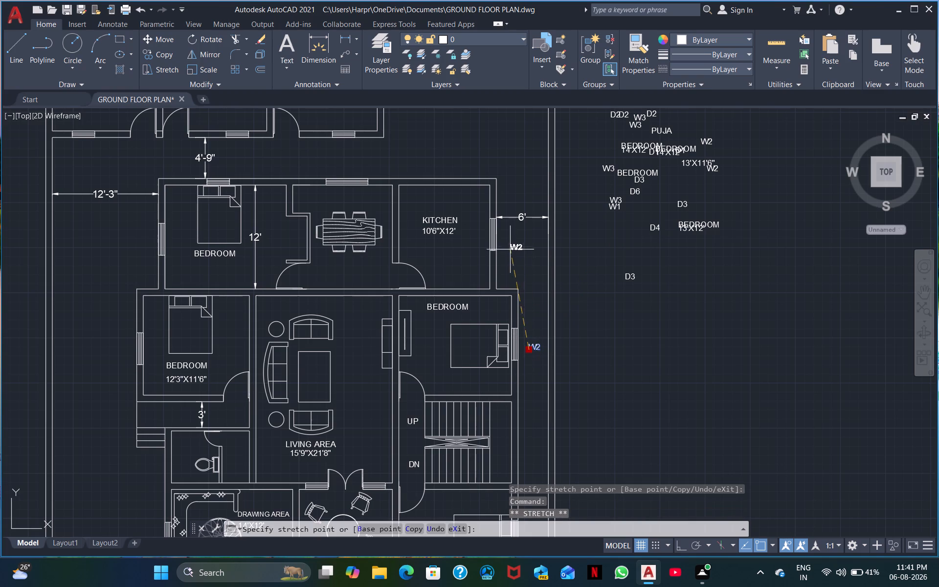
{"action": "left_click", "coordinate": [502, 237]}
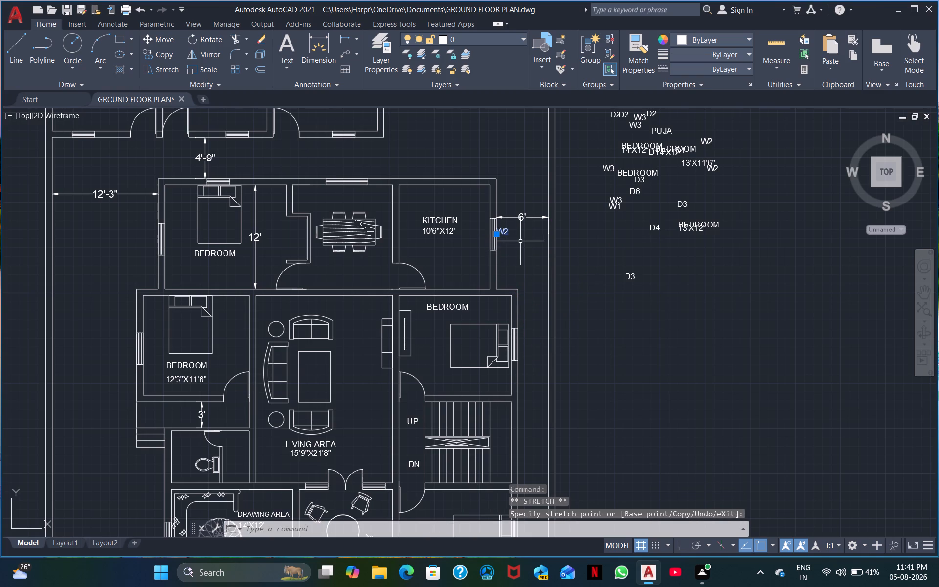
Copy the kitchen's W2 label to the east windows of the two eastern bedrooms, north and south of the staircase.
{"action": "right_click", "coordinate": [519, 241]}
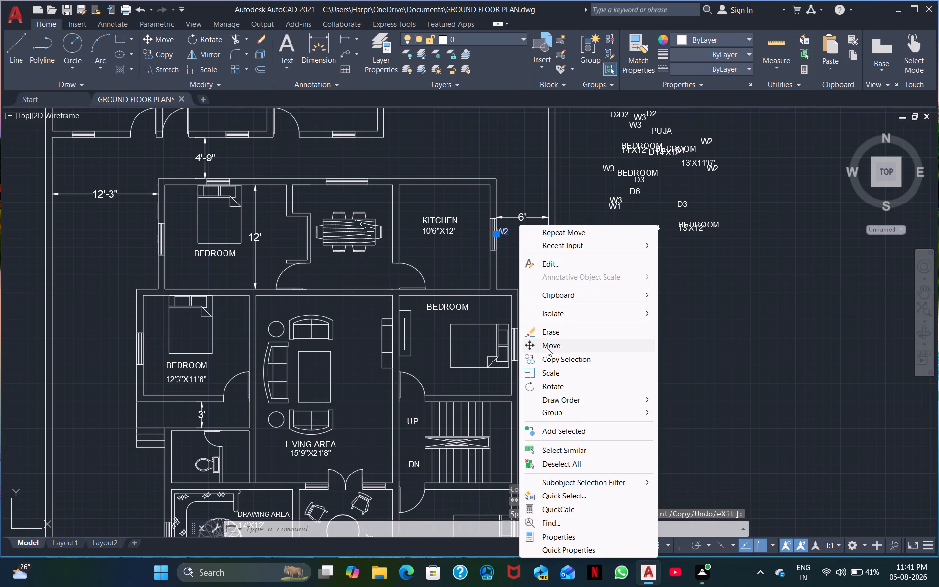
{"action": "left_click", "coordinate": [546, 357]}
{"action": "left_click", "coordinate": [503, 234]}
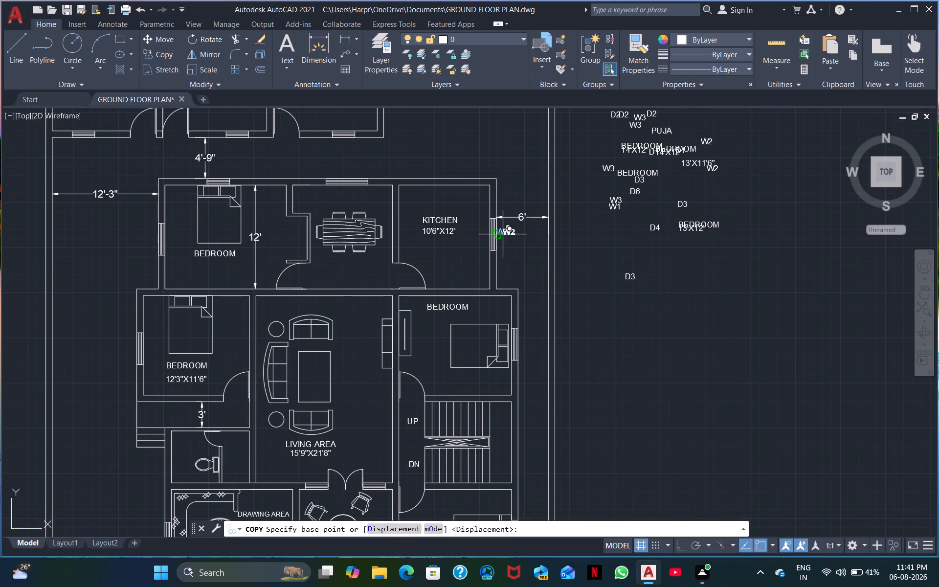
{"action": "left_click", "coordinate": [521, 348]}
{"action": "middle_click_drag", "start_coordinate": [530, 419], "coordinate": [564, 364]}
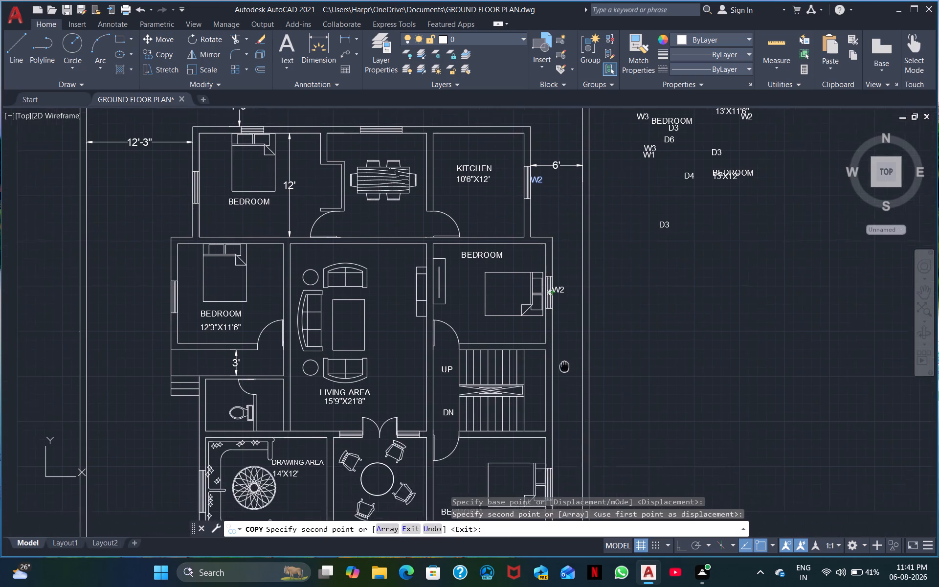
{"action": "middle_click_drag", "start_coordinate": [564, 364], "coordinate": [570, 328]}
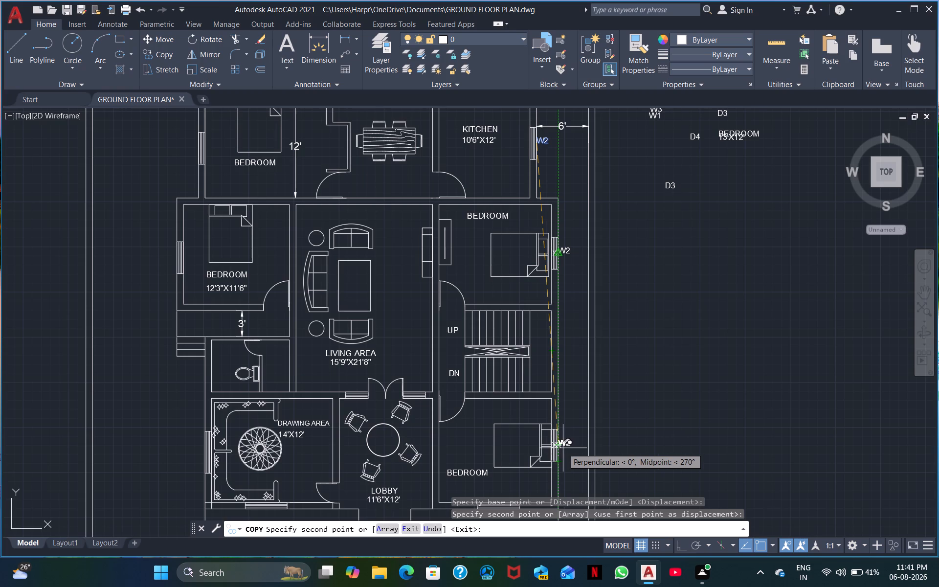
{"action": "left_click", "coordinate": [563, 448]}
Place further W2 copies inside the west window of the 12'3"X11'6" bedroom and outside the northwest bedroom's west window.
{"action": "middle_click_drag", "start_coordinate": [560, 403], "coordinate": [652, 156]}
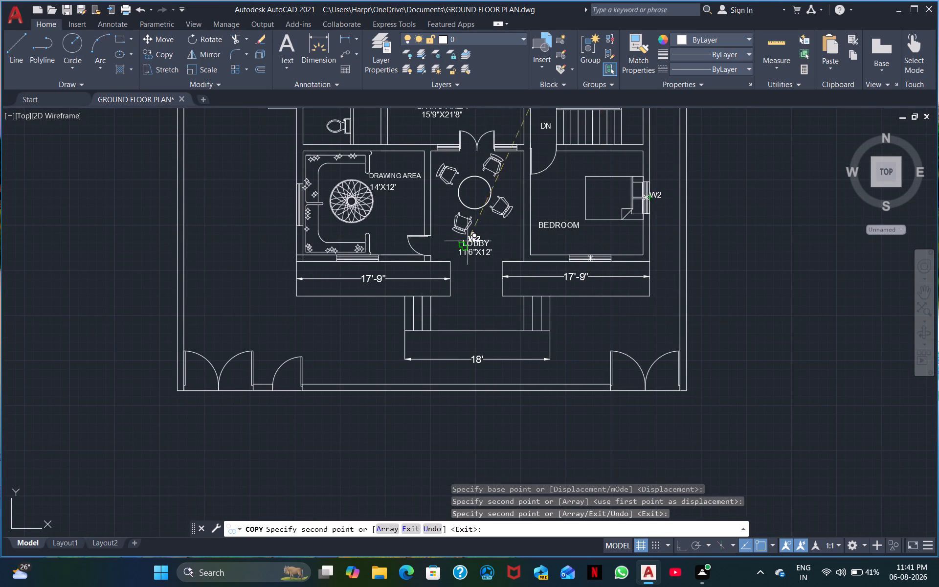
{"action": "middle_click_drag", "start_coordinate": [397, 189], "coordinate": [390, 319]}
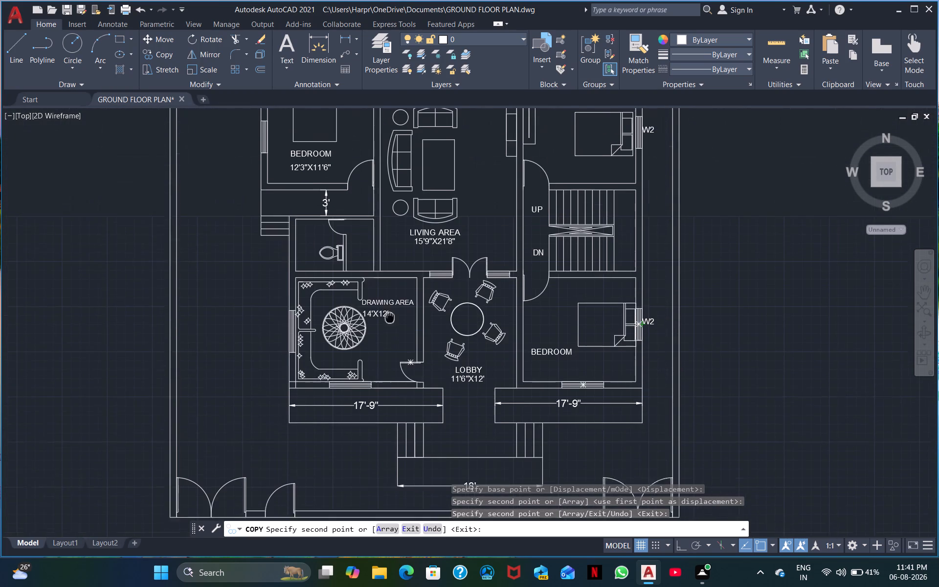
{"action": "middle_click_drag", "start_coordinate": [390, 319], "coordinate": [391, 327]}
{"action": "middle_click_drag", "start_coordinate": [287, 196], "coordinate": [280, 222]}
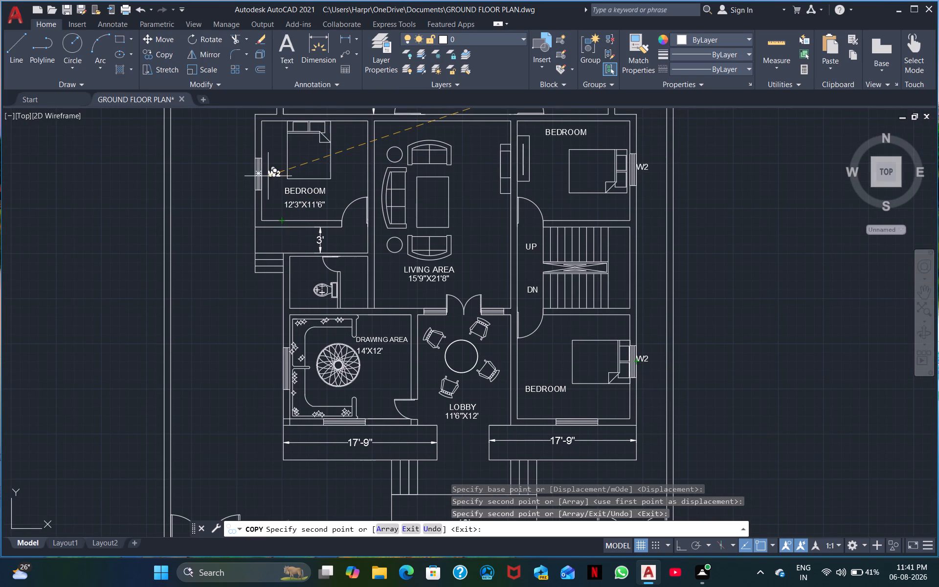
{"action": "left_click", "coordinate": [266, 178]}
{"action": "middle_click_drag", "start_coordinate": [325, 180], "coordinate": [261, 300]}
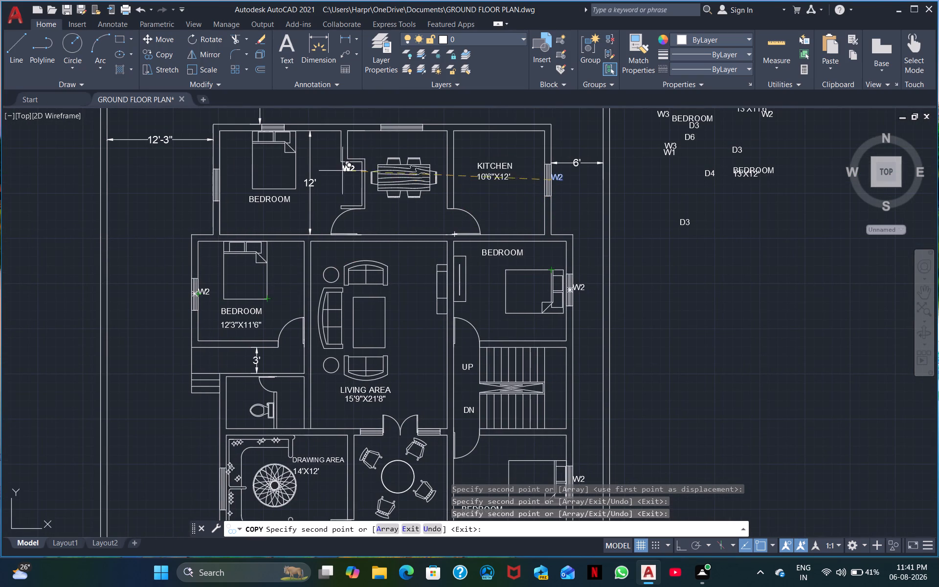
{"action": "left_click", "coordinate": [192, 189]}
{"action": "middle_click_drag", "start_coordinate": [279, 183], "coordinate": [260, 244]}
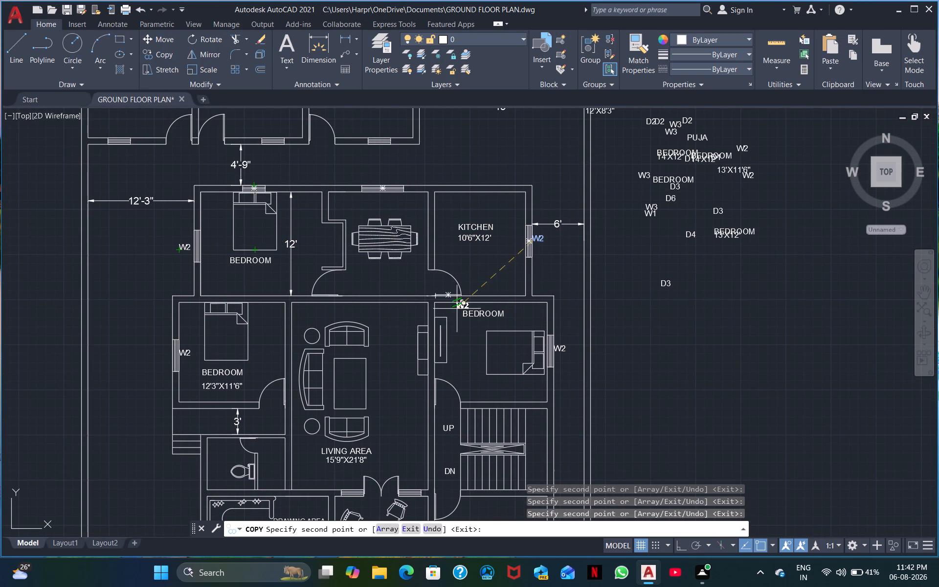
{"action": "middle_click_drag", "start_coordinate": [373, 350], "coordinate": [403, 230]}
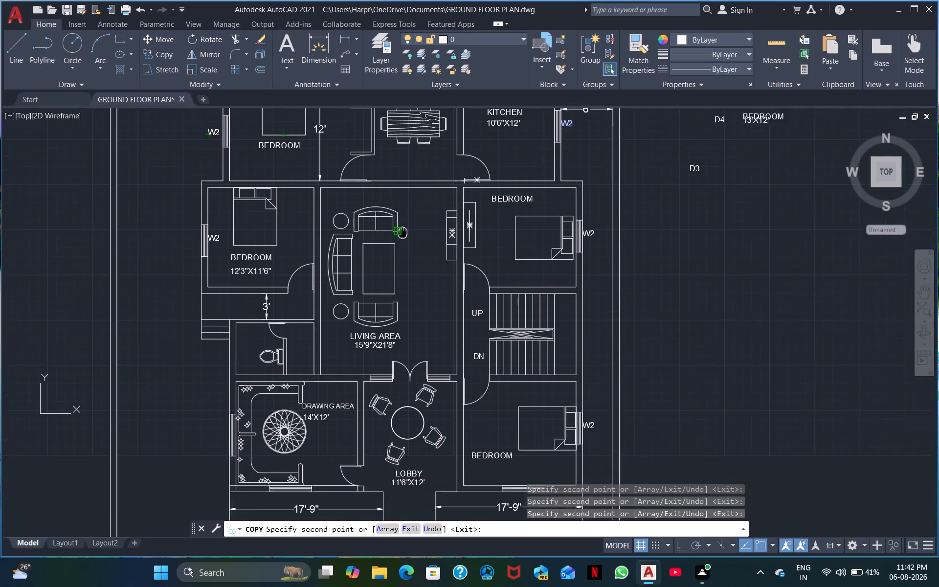
{"action": "middle_click_drag", "start_coordinate": [403, 230], "coordinate": [412, 201]}
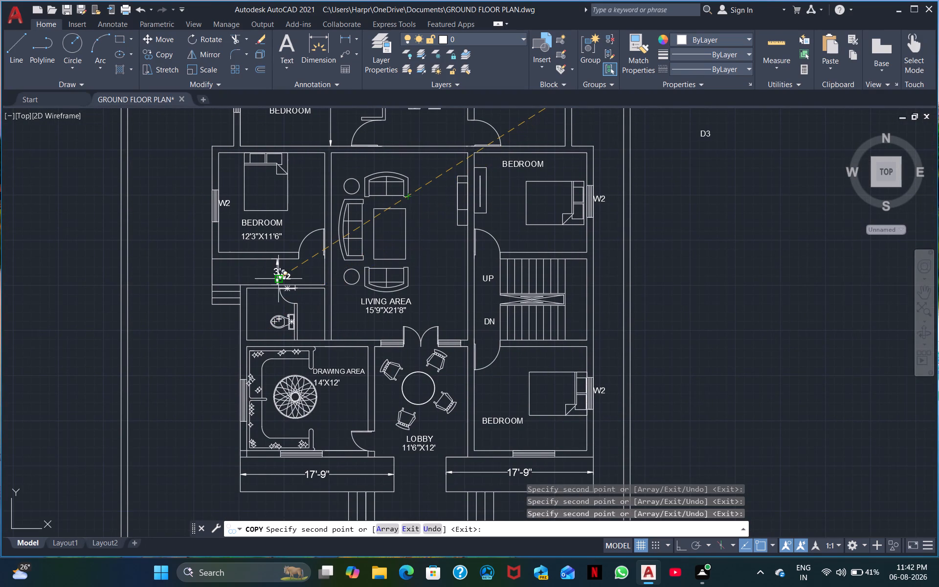
{"action": "right_click", "coordinate": [793, 322]}
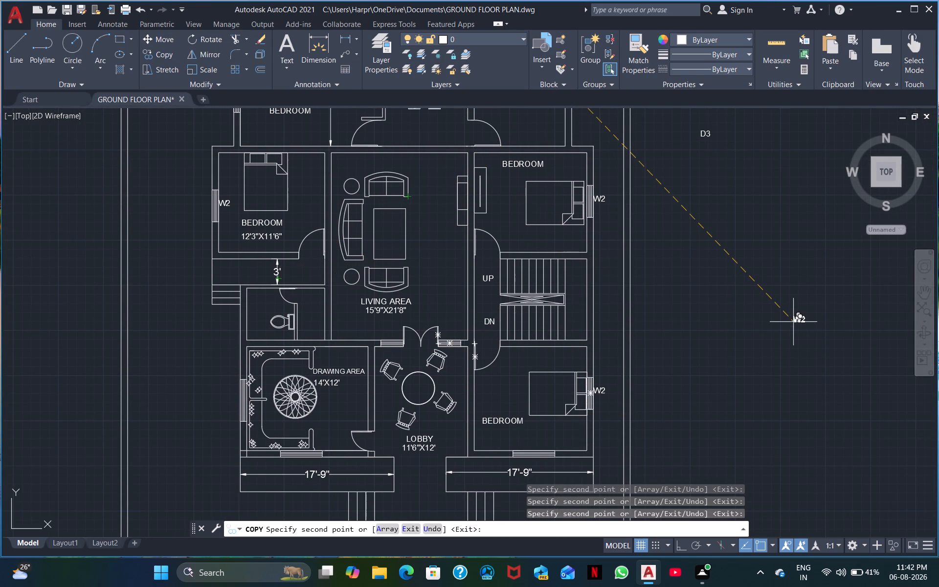
{"action": "left_click", "coordinate": [832, 342]}
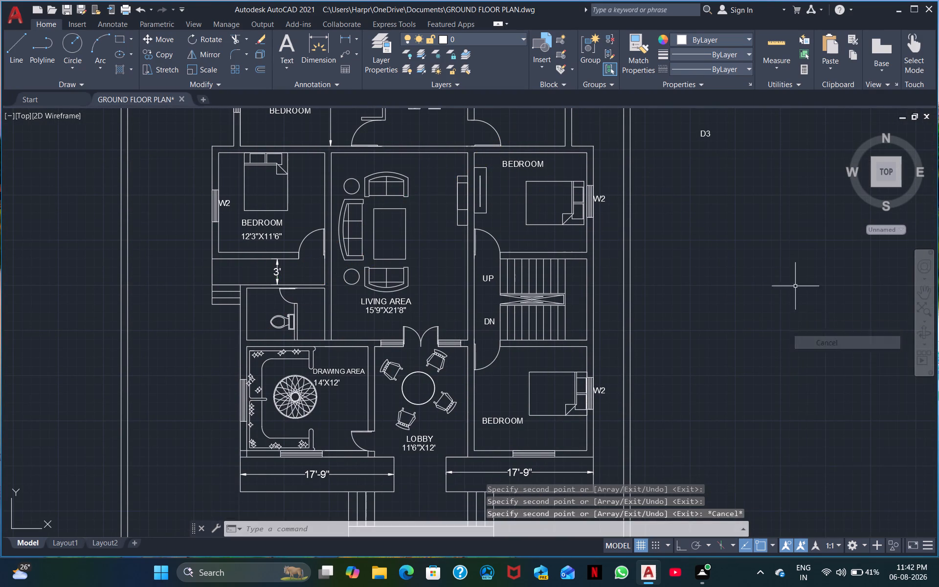
Move the W1 label from the eastern cluster to just below the drawing area's south window.
{"action": "middle_click_drag", "start_coordinate": [782, 248], "coordinate": [694, 460]}
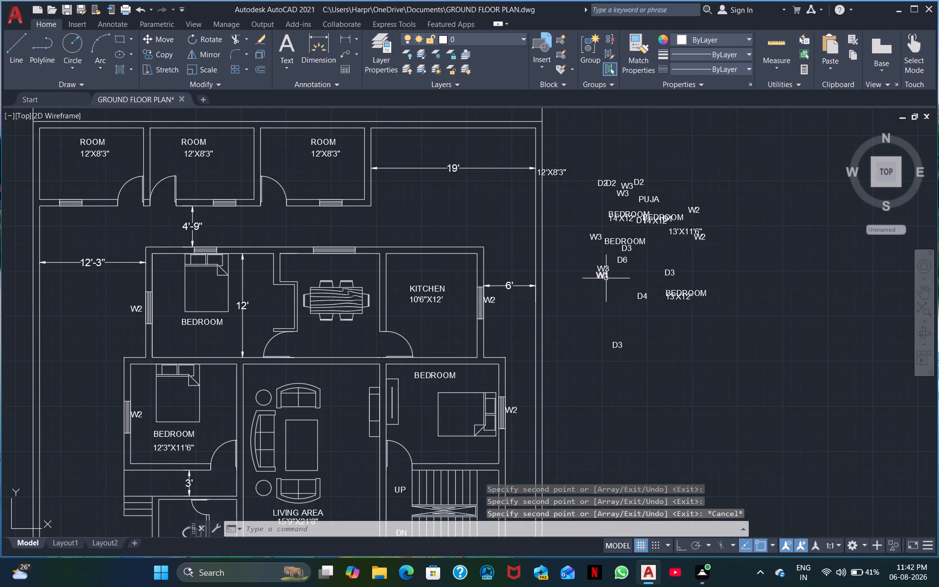
{"action": "left_click", "coordinate": [606, 278]}
{"action": "right_click", "coordinate": [604, 282]}
{"action": "left_click", "coordinate": [636, 343]}
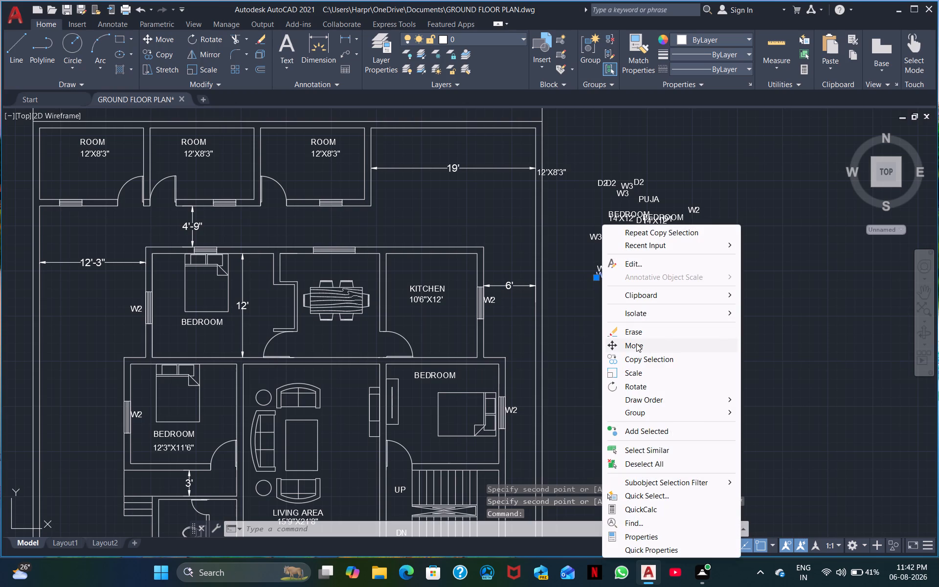
{"action": "left_click", "coordinate": [595, 279]}
{"action": "middle_click_drag", "start_coordinate": [547, 438], "coordinate": [554, 422]}
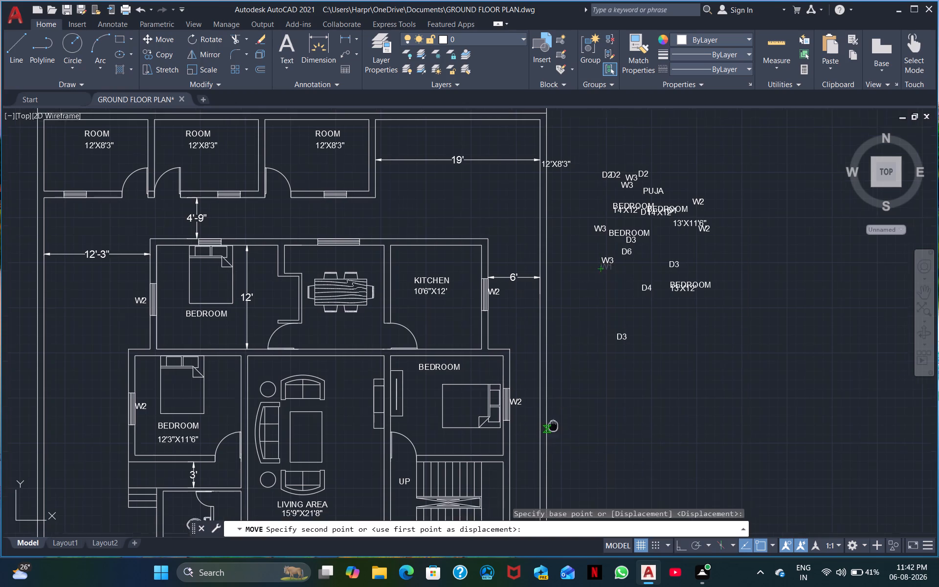
{"action": "middle_click_drag", "start_coordinate": [554, 422], "coordinate": [671, 206]}
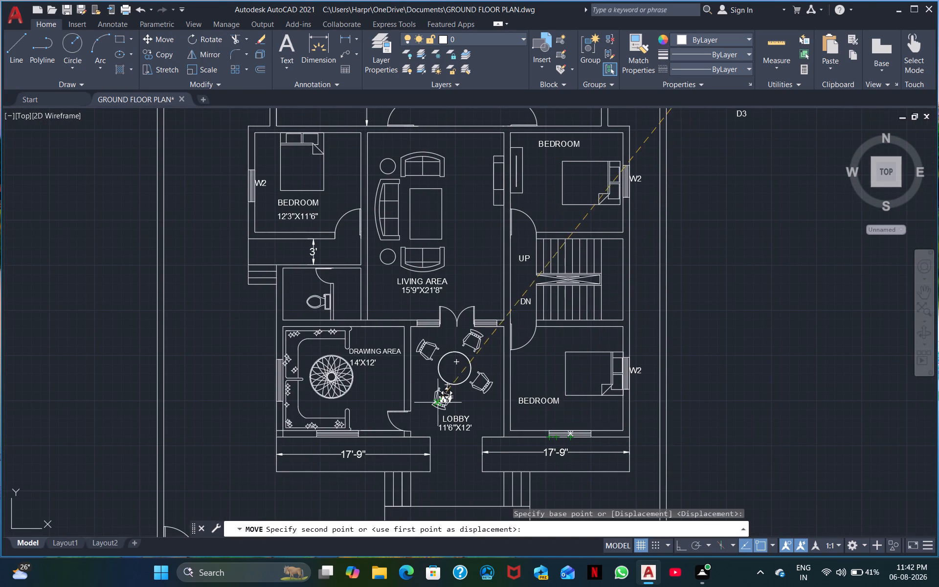
{"action": "scroll", "coordinate": [394, 444], "scroll_direction": "up", "scroll_amount": 1}
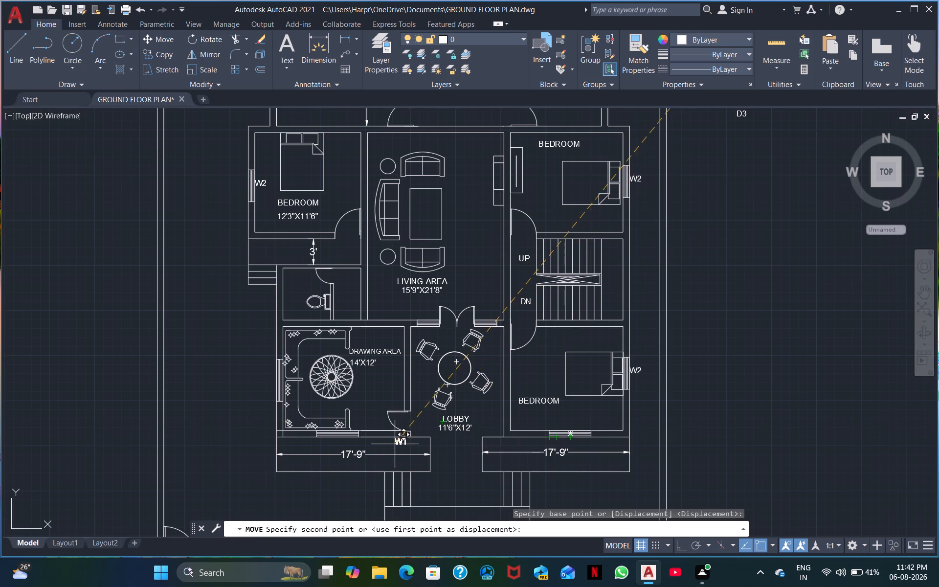
{"action": "scroll", "coordinate": [394, 444], "scroll_direction": "up", "scroll_amount": 1}
{"action": "middle_click_drag", "start_coordinate": [394, 444], "coordinate": [484, 357]}
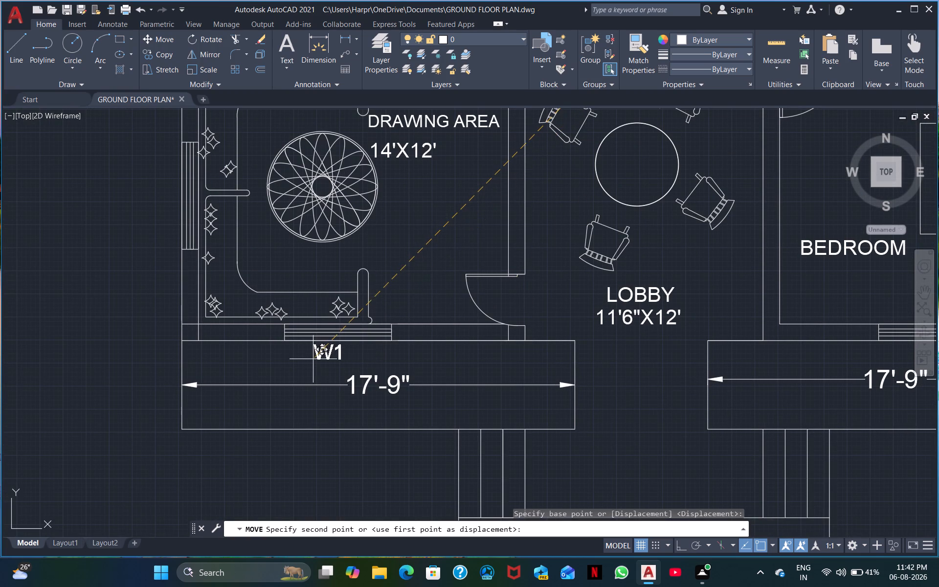
{"action": "left_click", "coordinate": [313, 359]}
Place the W1 label just below the drawing area's south window.
{"action": "left_click", "coordinate": [317, 356]}
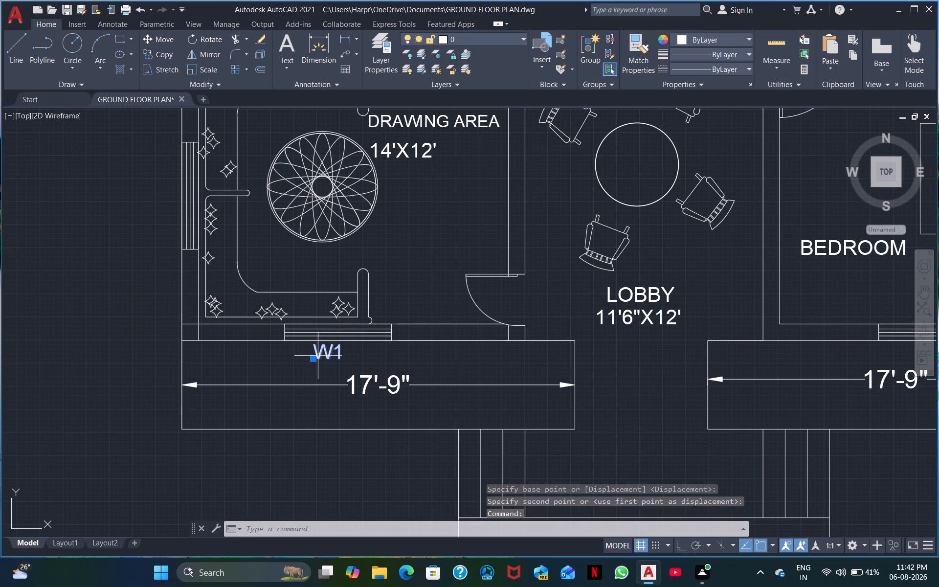
Copy the W1 label to just below the southeast bedroom's south window and outside the drawing area's west window.
{"action": "right_click", "coordinate": [322, 355]}
{"action": "left_click", "coordinate": [365, 157]}
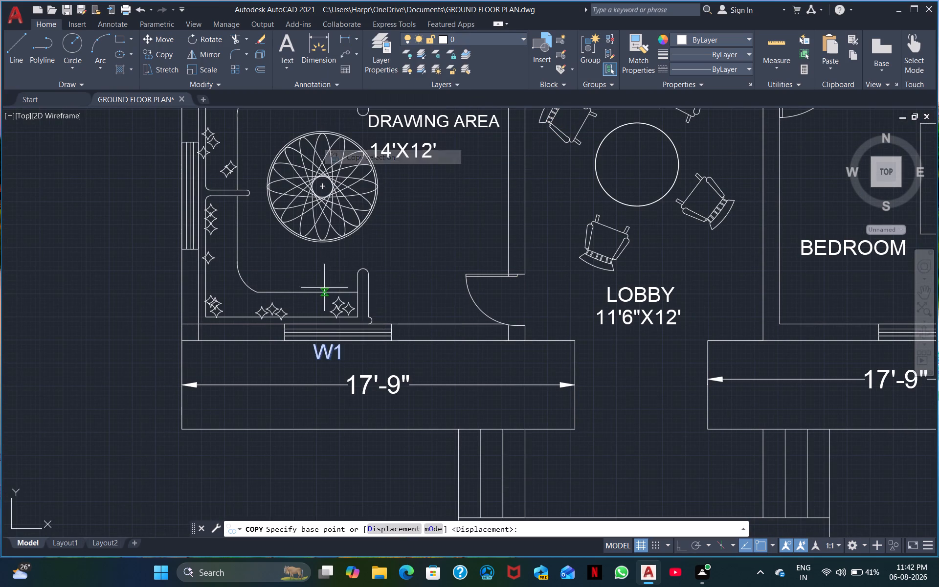
{"action": "left_click", "coordinate": [312, 360]}
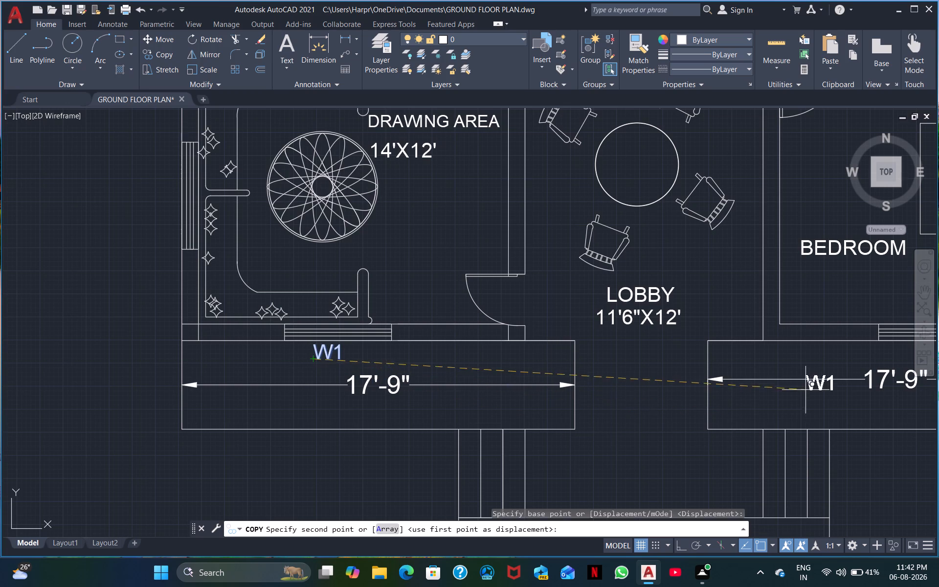
{"action": "middle_click_drag", "start_coordinate": [805, 390], "coordinate": [392, 359]}
{"action": "left_click", "coordinate": [487, 329]}
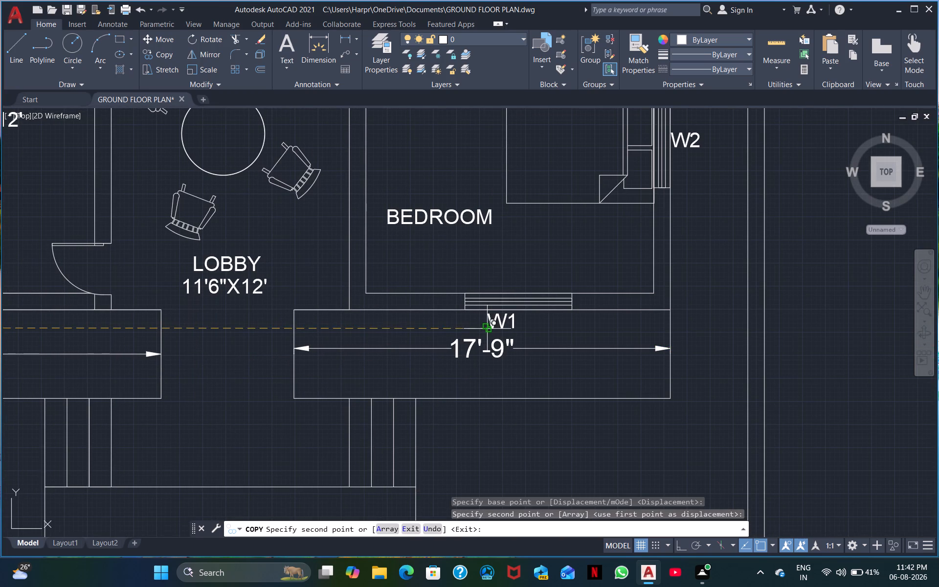
{"action": "middle_click_drag", "start_coordinate": [292, 361], "coordinate": [833, 406]}
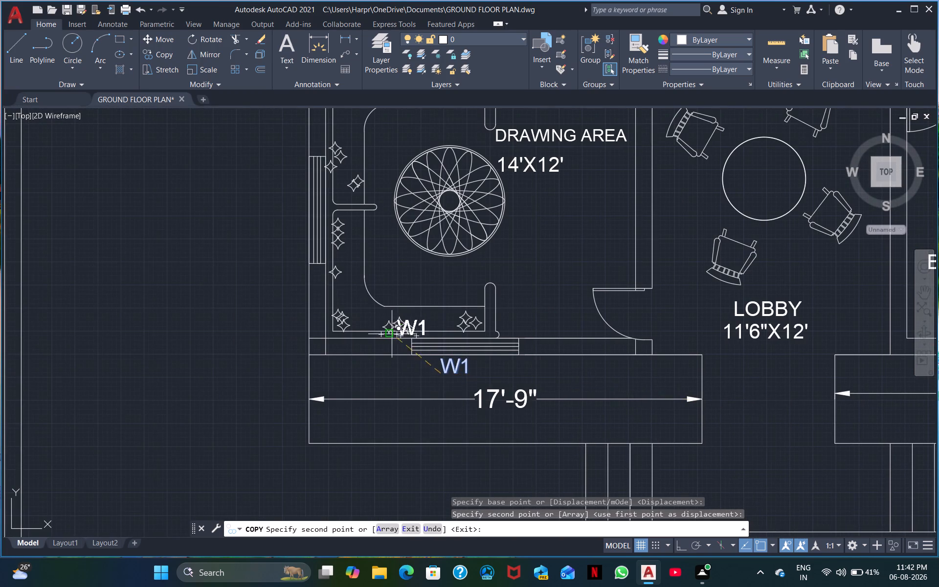
{"action": "left_click", "coordinate": [269, 229]}
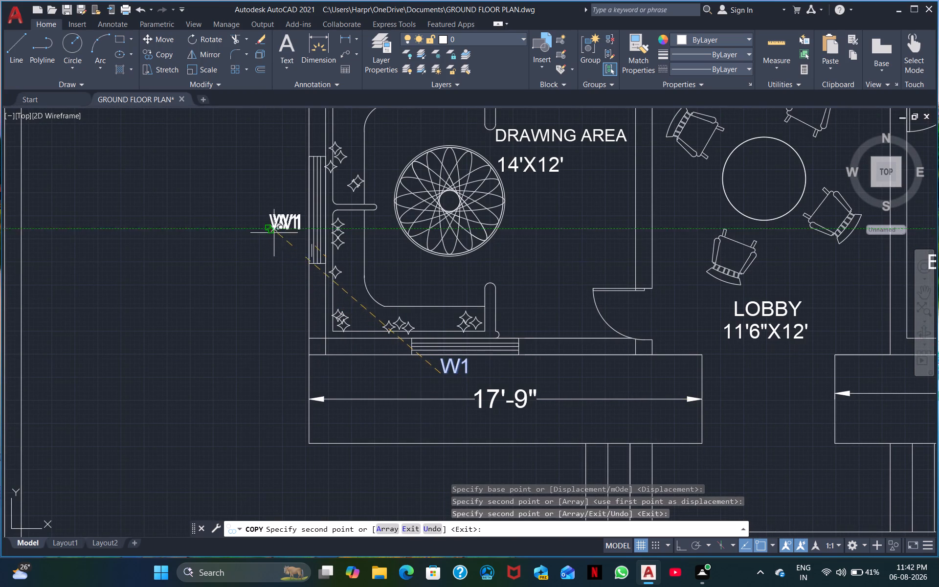
Place another W1 copy just above the north window of the dining space beside the kitchen, then end the copying.
{"action": "middle_click_drag", "start_coordinate": [372, 250], "coordinate": [328, 440]}
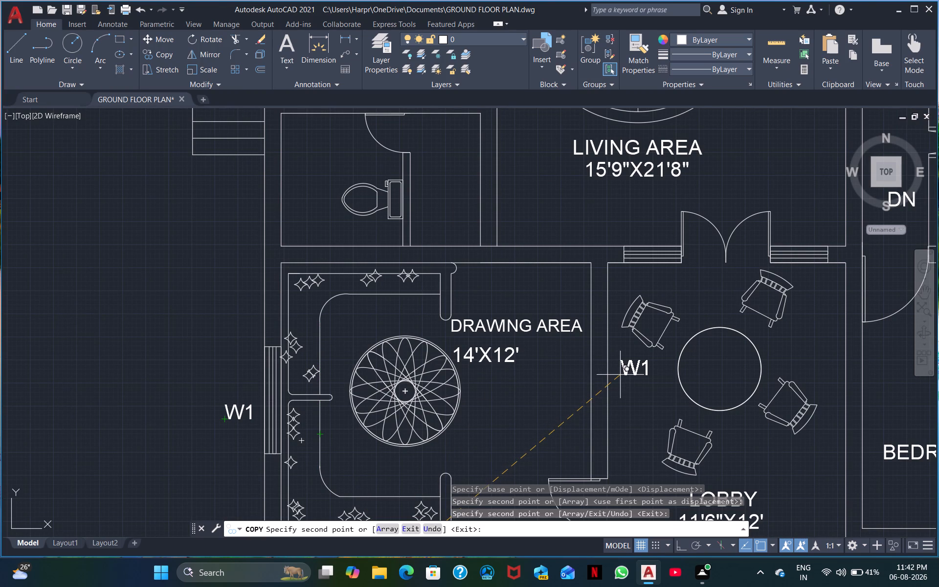
{"action": "middle_click_drag", "start_coordinate": [635, 375], "coordinate": [598, 519]}
{"action": "scroll", "coordinate": [599, 515], "scroll_direction": "down", "scroll_amount": 2}
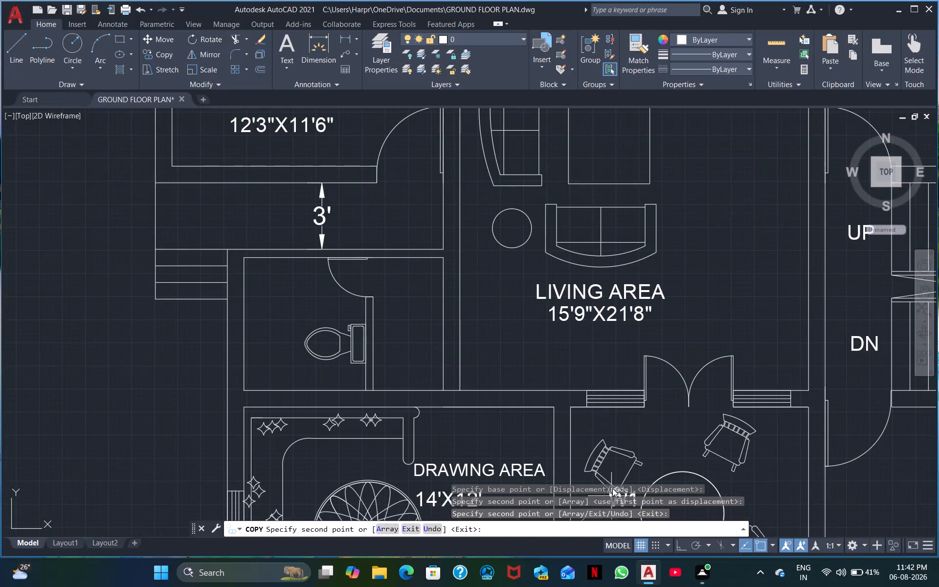
{"action": "middle_click_drag", "start_coordinate": [537, 224], "coordinate": [448, 384]}
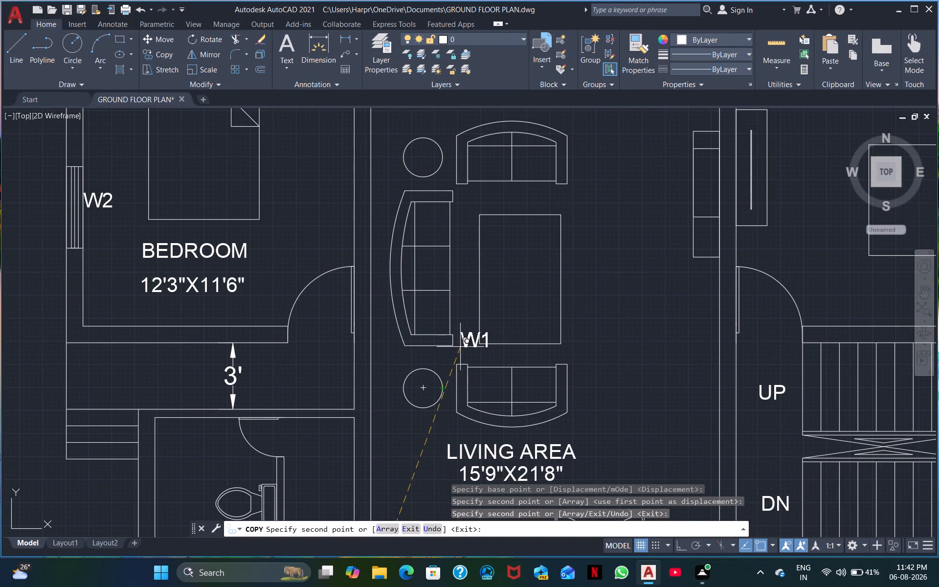
{"action": "scroll", "coordinate": [462, 343], "scroll_direction": "down", "scroll_amount": 2}
{"action": "middle_click_drag", "start_coordinate": [496, 292], "coordinate": [437, 400]}
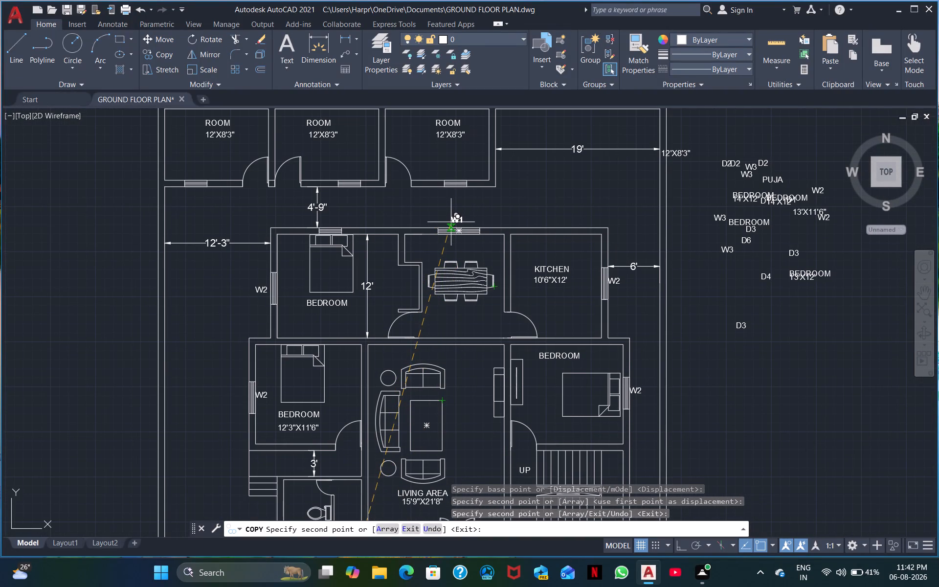
{"action": "left_click", "coordinate": [451, 224]}
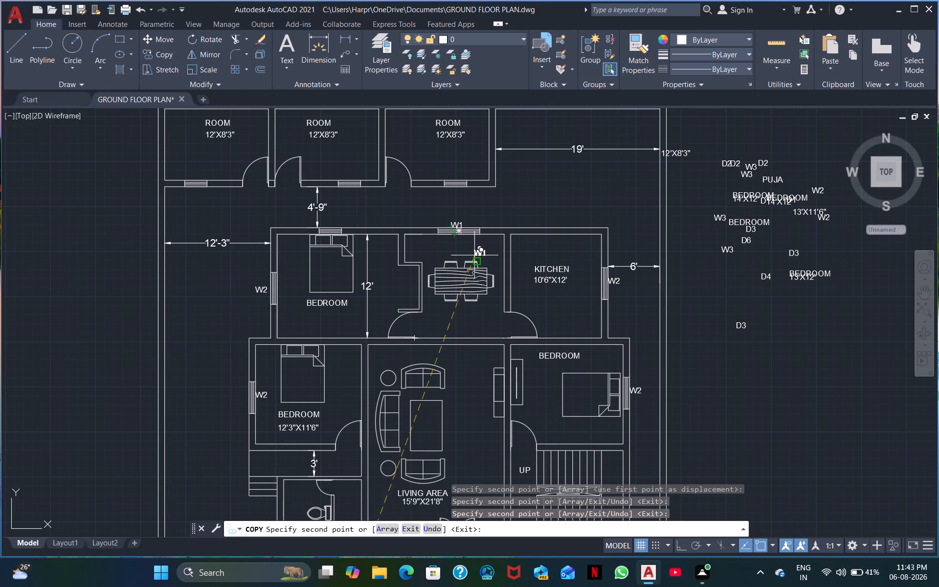
{"action": "right_click", "coordinate": [779, 363]}
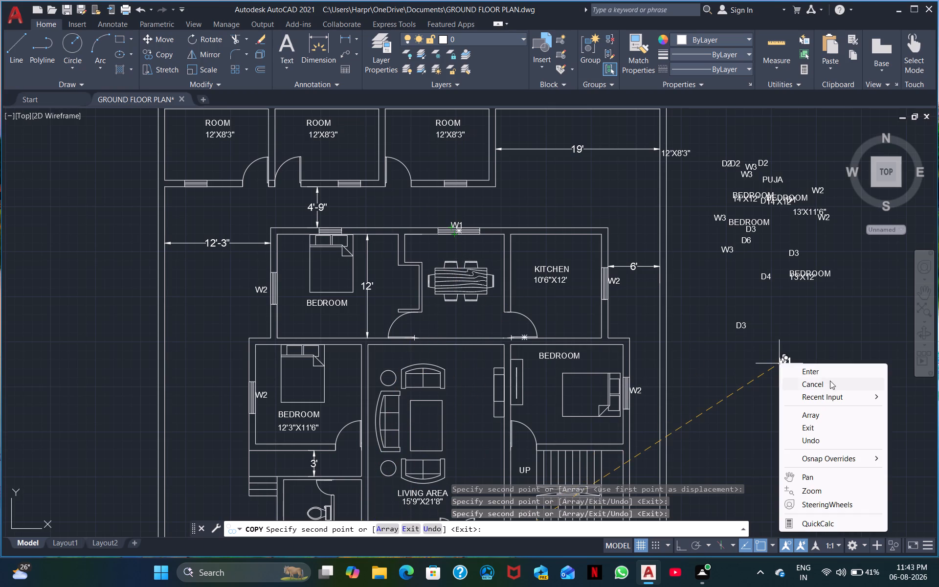
{"action": "left_click", "coordinate": [827, 383]}
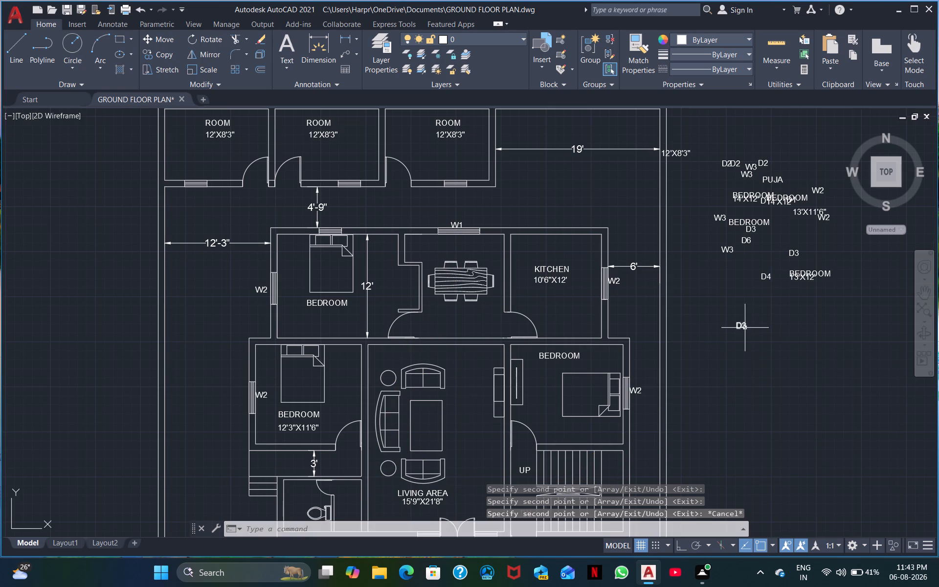
Move the southernmost D3 tag of the eastern label cluster to the door of the 12'3"X11'6" bedroom.
{"action": "left_click", "coordinate": [745, 328]}
{"action": "right_click", "coordinate": [744, 328]}
{"action": "left_click", "coordinate": [771, 342]}
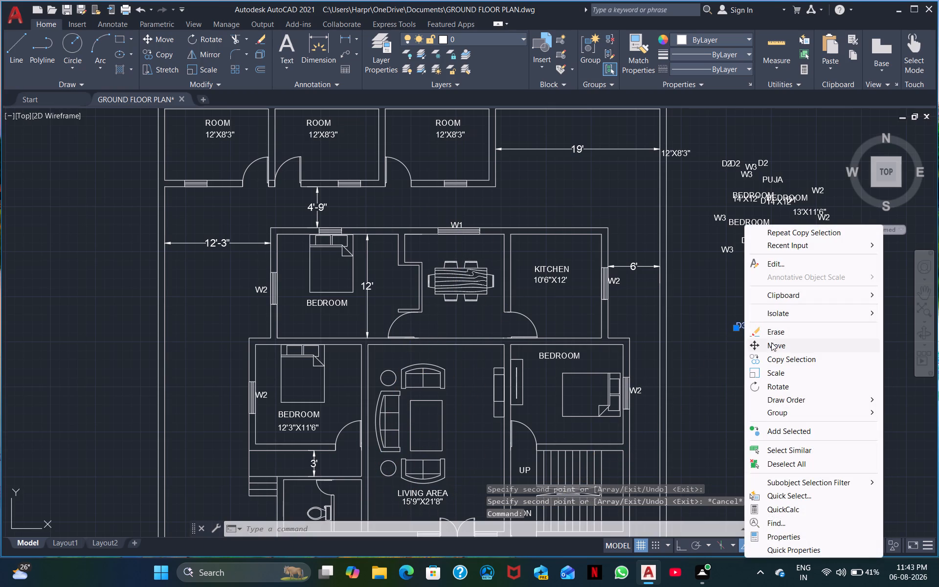
{"action": "left_click", "coordinate": [736, 330]}
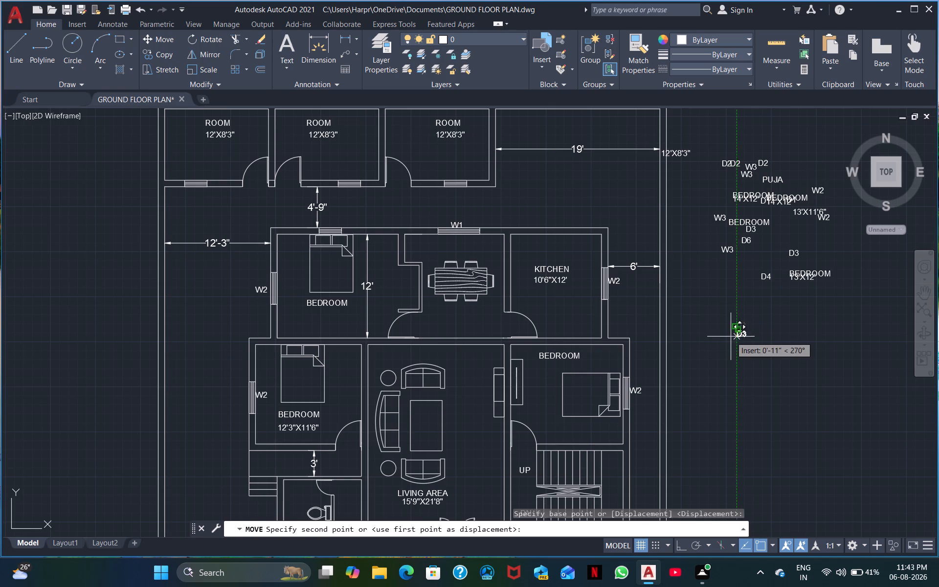
{"action": "middle_click_drag", "start_coordinate": [731, 337], "coordinate": [751, 237]}
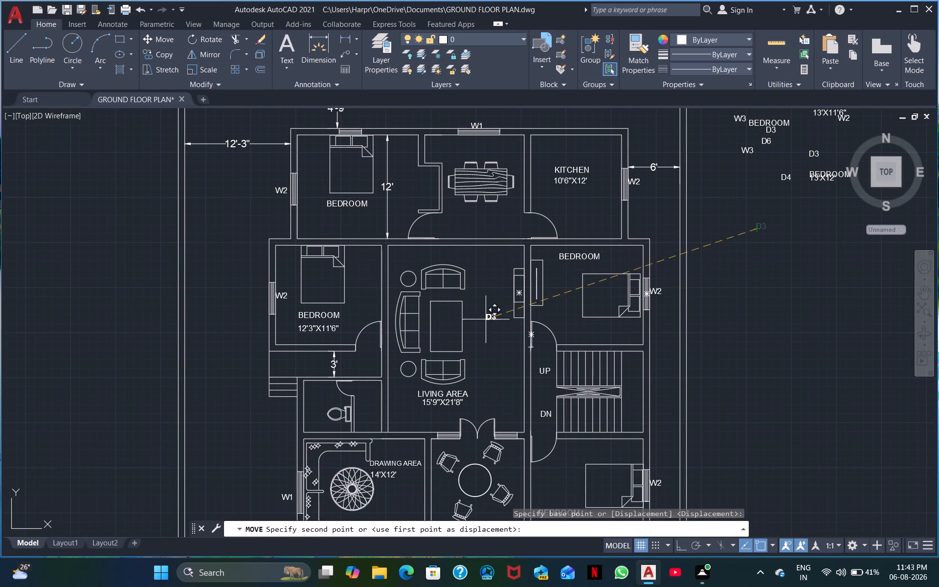
{"action": "left_click", "coordinate": [364, 348]}
Copy that D3 tag to the doors of the two eastern bedrooms beside the staircase and to the drawing area's door.
{"action": "left_click", "coordinate": [371, 360]}
{"action": "left_click", "coordinate": [364, 346]}
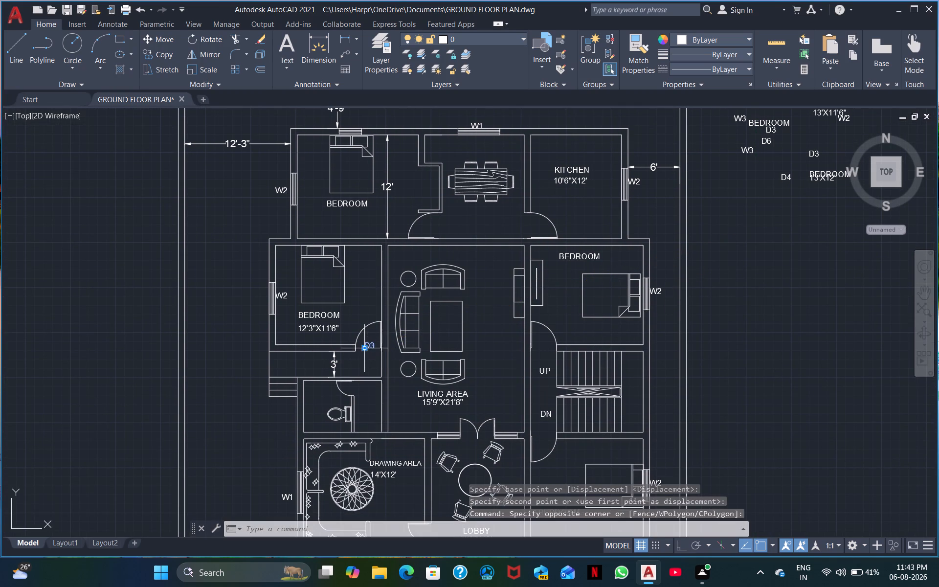
{"action": "right_click", "coordinate": [364, 345]}
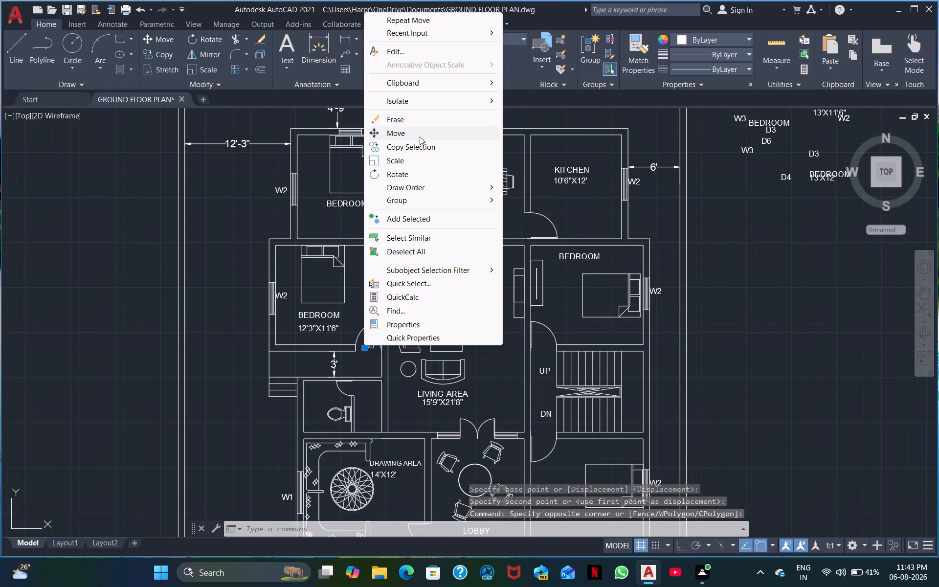
{"action": "left_click", "coordinate": [388, 144]}
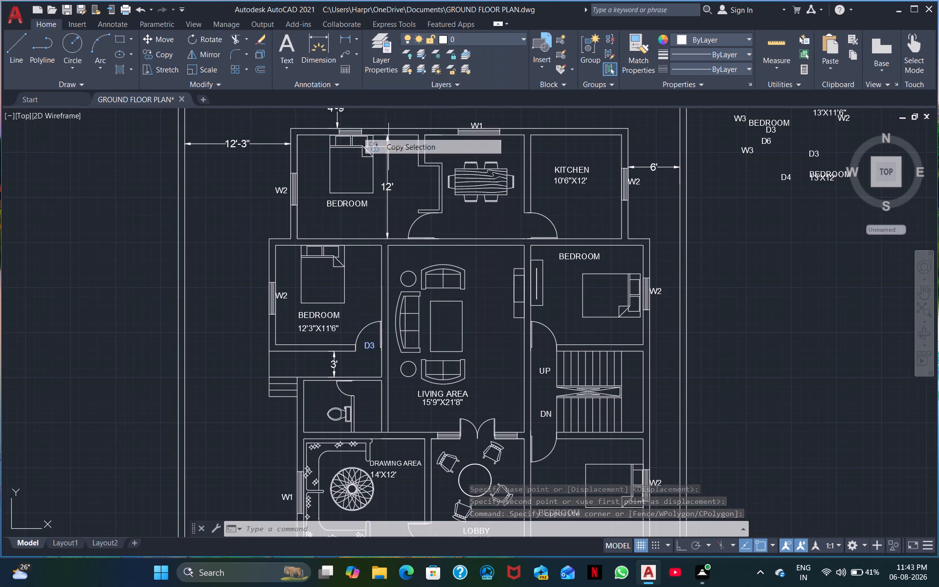
{"action": "left_click", "coordinate": [366, 345]}
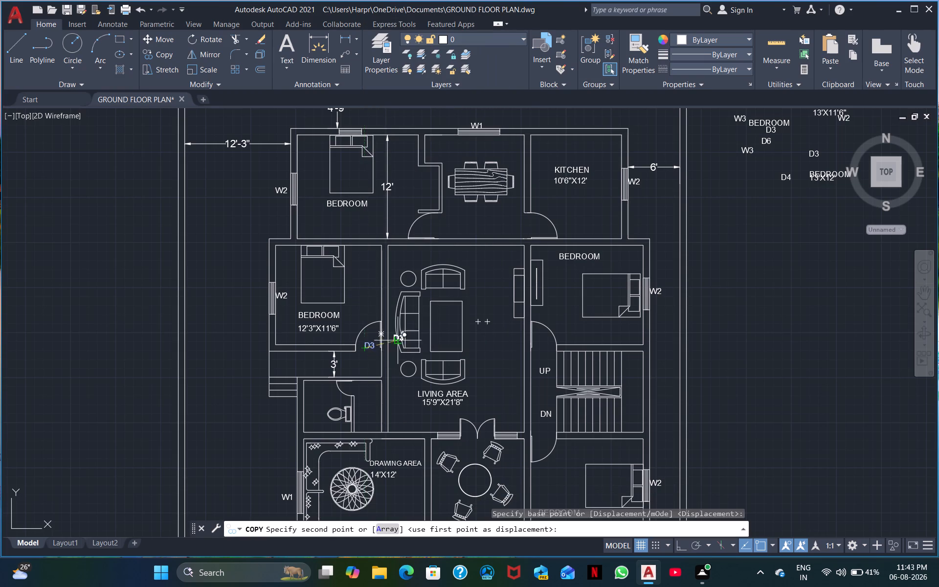
{"action": "left_click", "coordinate": [544, 346]}
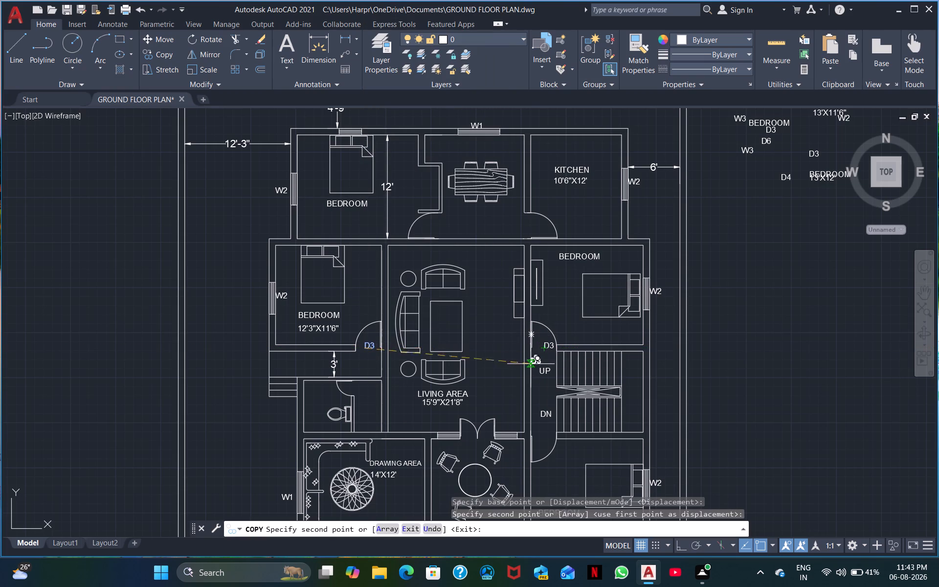
{"action": "left_click", "coordinate": [537, 444]}
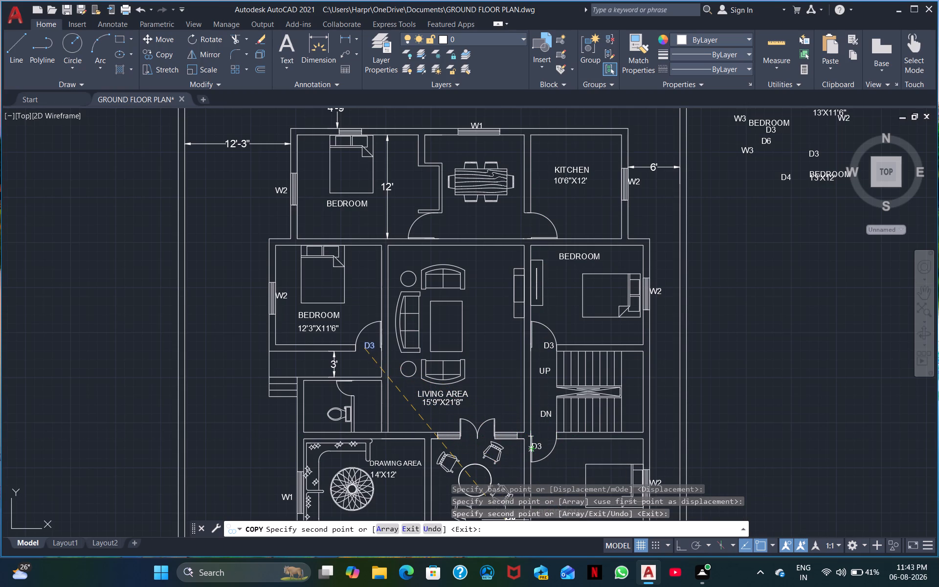
{"action": "left_click", "coordinate": [542, 439]}
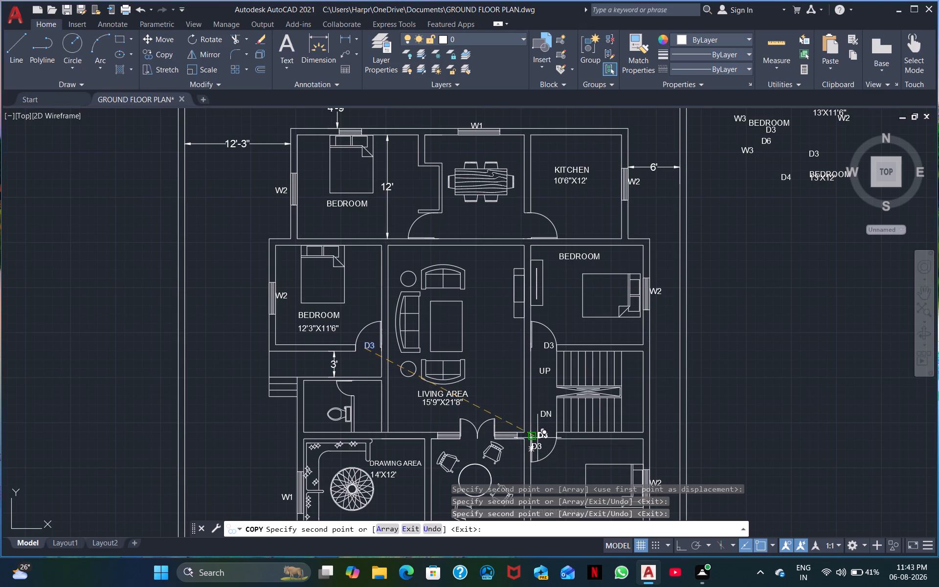
{"action": "left_click", "coordinate": [540, 439]}
{"action": "middle_click_drag", "start_coordinate": [550, 472], "coordinate": [578, 288]}
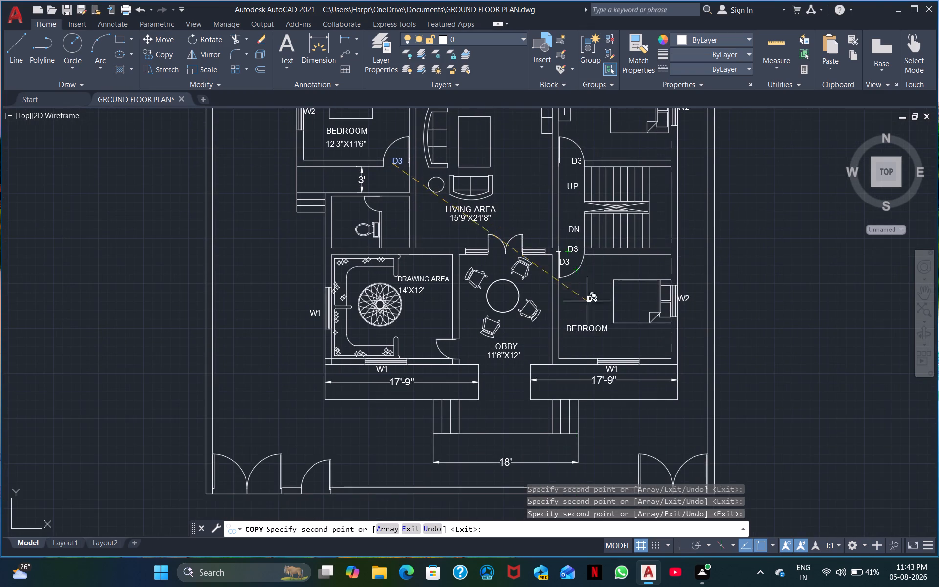
{"action": "left_click", "coordinate": [450, 350]}
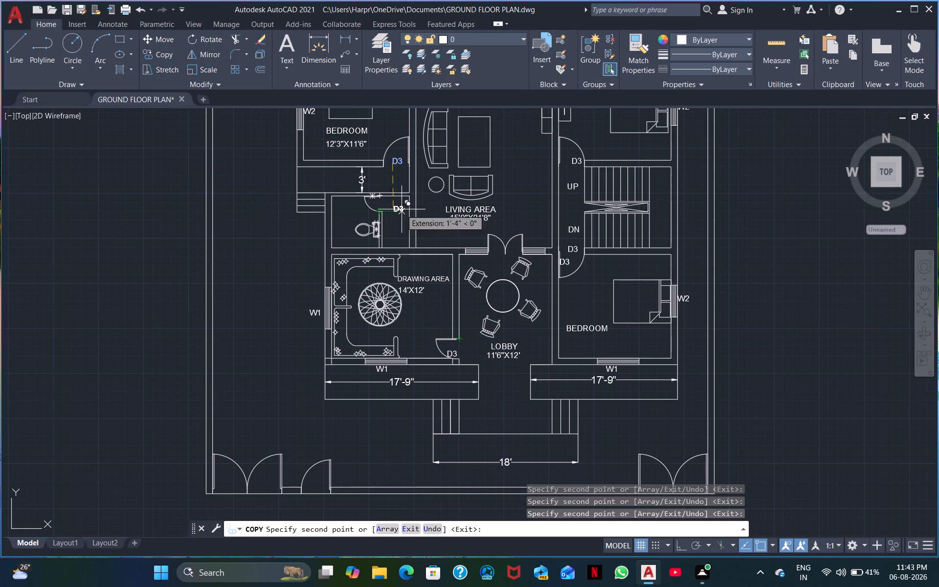
{"action": "right_click", "coordinate": [814, 268]}
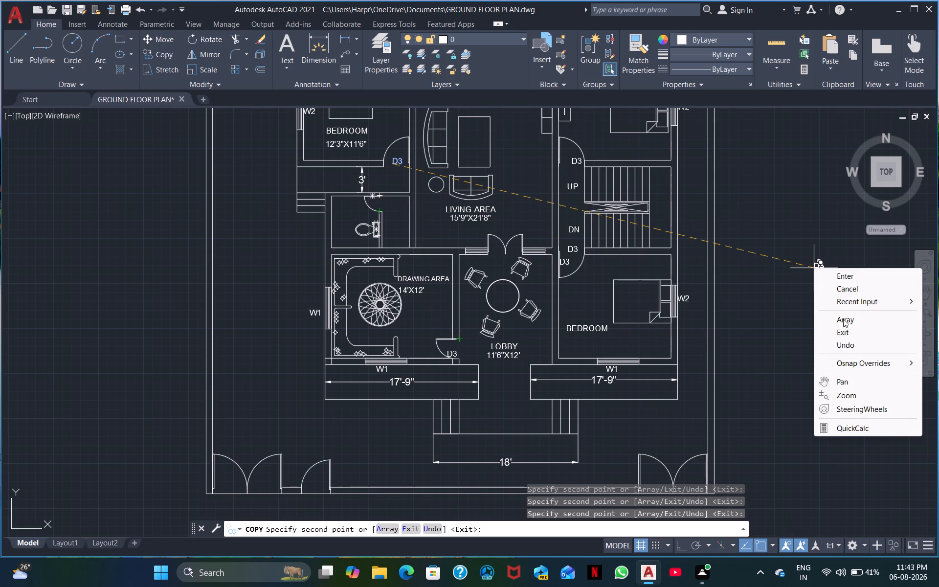
{"action": "left_click", "coordinate": [847, 287]}
Move the D6 tag from the eastern label cluster to the toilet's door, south of the 3' passage.
{"action": "middle_click_drag", "start_coordinate": [811, 280], "coordinate": [783, 401]}
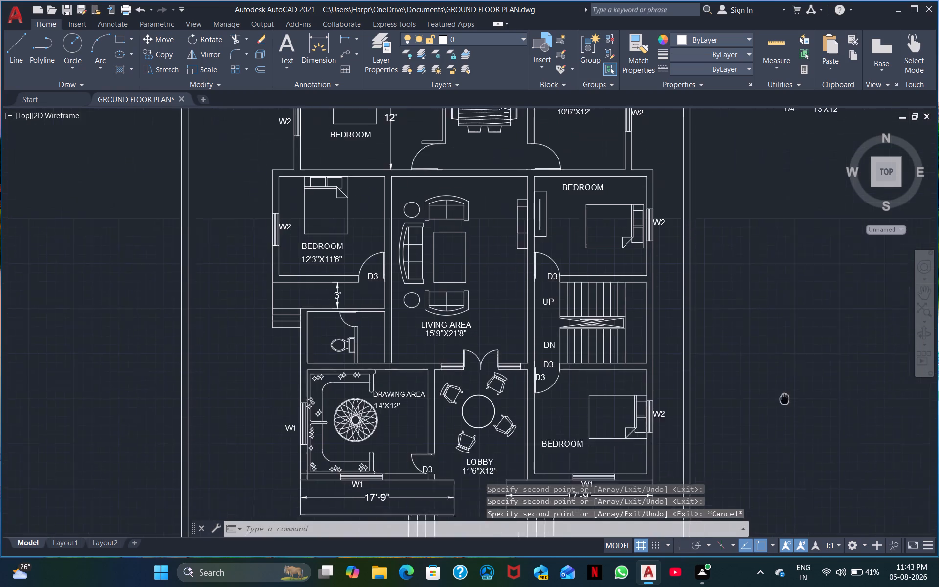
{"action": "middle_click_drag", "start_coordinate": [783, 401], "coordinate": [772, 421]}
{"action": "scroll", "coordinate": [701, 321], "scroll_direction": "down", "scroll_amount": 1}
{"action": "middle_click_drag", "start_coordinate": [749, 233], "coordinate": [690, 324]}
{"action": "left_click", "coordinate": [692, 312]}
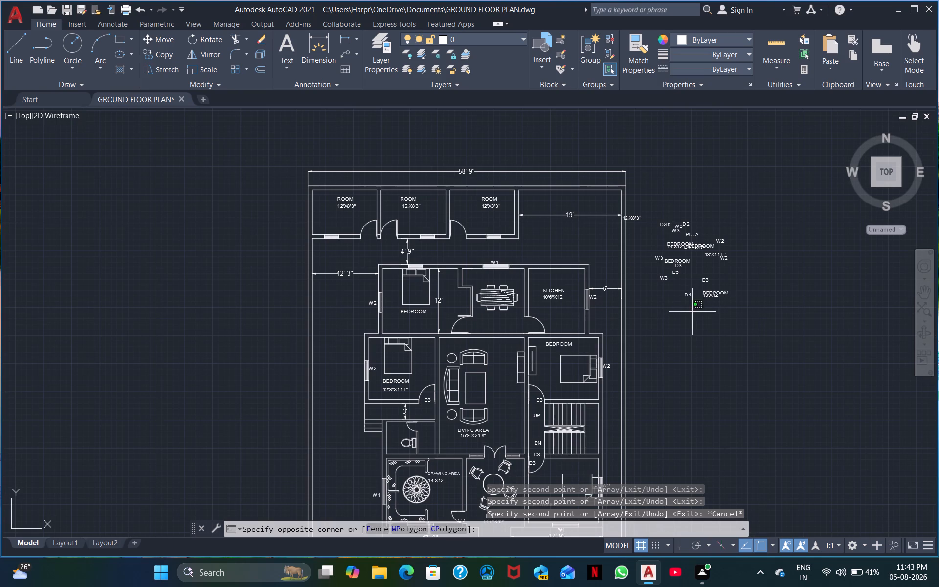
{"action": "left_click", "coordinate": [692, 320]}
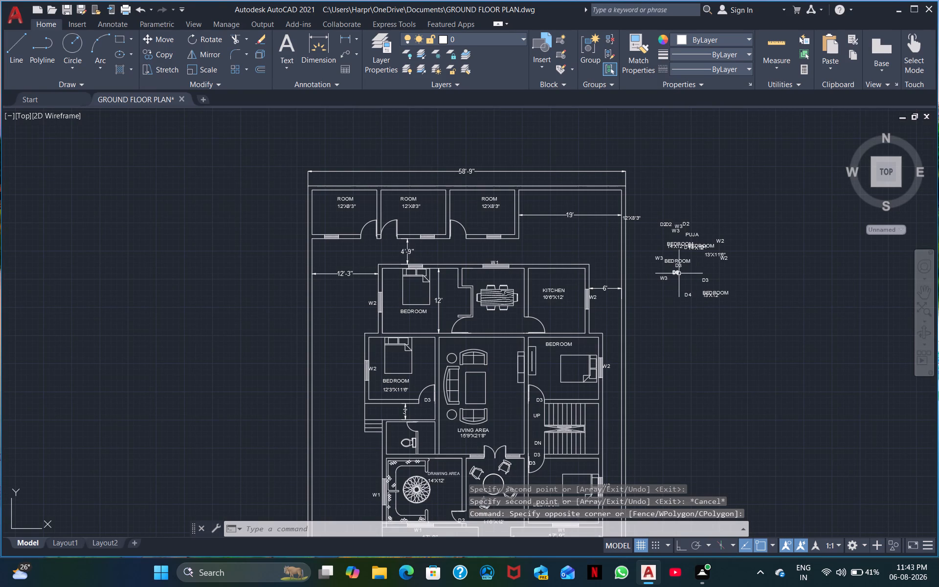
{"action": "left_click", "coordinate": [679, 273]}
{"action": "right_click", "coordinate": [674, 279]}
{"action": "left_click", "coordinate": [651, 327]}
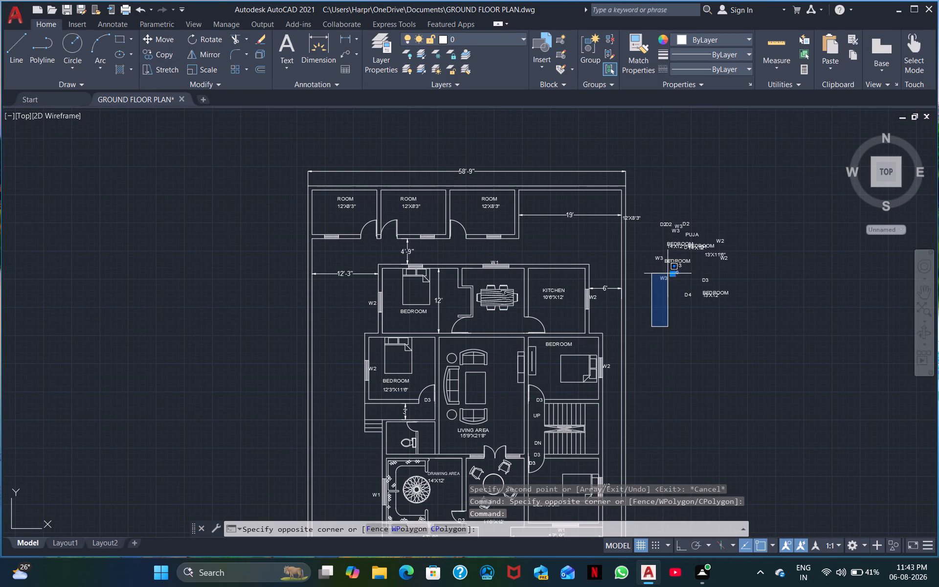
{"action": "left_click", "coordinate": [645, 323]}
{"action": "left_click_drag", "start_coordinate": [672, 275], "coordinate": [653, 345]}
{"action": "middle_click_drag", "start_coordinate": [641, 369], "coordinate": [693, 308]}
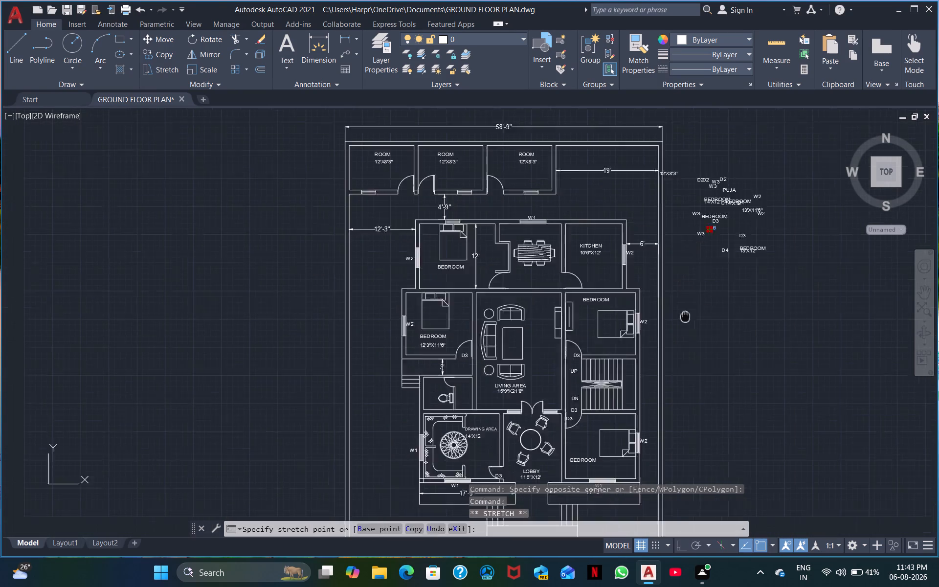
{"action": "middle_click_drag", "start_coordinate": [693, 308], "coordinate": [790, 216]}
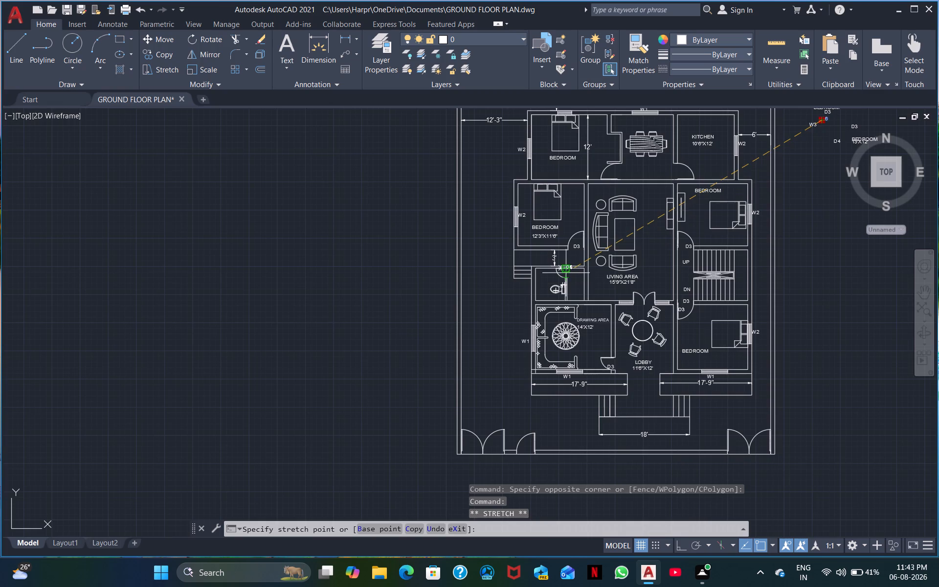
{"action": "scroll", "coordinate": [566, 272], "scroll_direction": "up", "scroll_amount": 3}
{"action": "left_click", "coordinate": [556, 275]}
{"action": "middle_click_drag", "start_coordinate": [598, 293], "coordinate": [572, 342]}
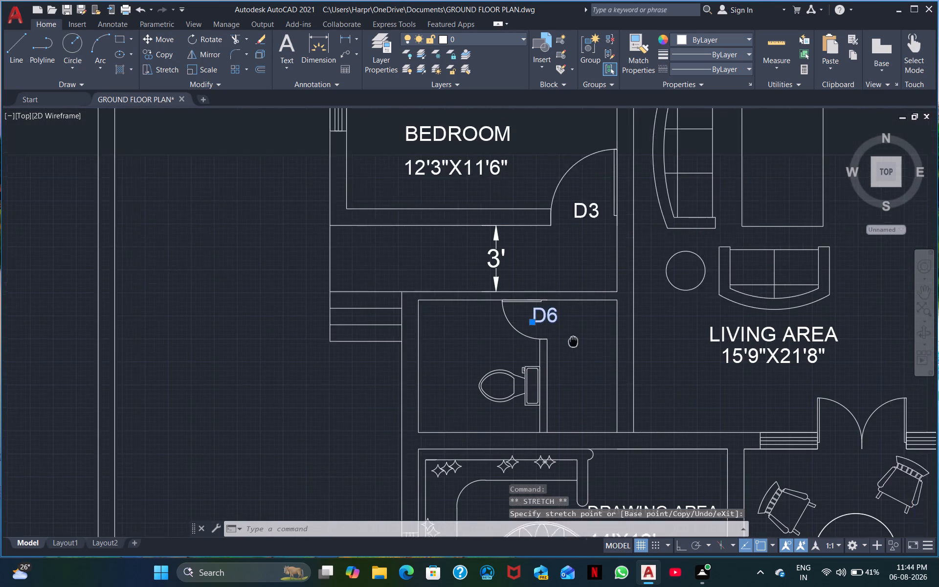
{"action": "middle_click_drag", "start_coordinate": [572, 342], "coordinate": [565, 351]}
{"action": "scroll", "coordinate": [561, 355], "scroll_direction": "down", "scroll_amount": 1}
{"action": "scroll", "coordinate": [677, 325], "scroll_direction": "down", "scroll_amount": 1}
{"action": "key", "text": "Escape"}
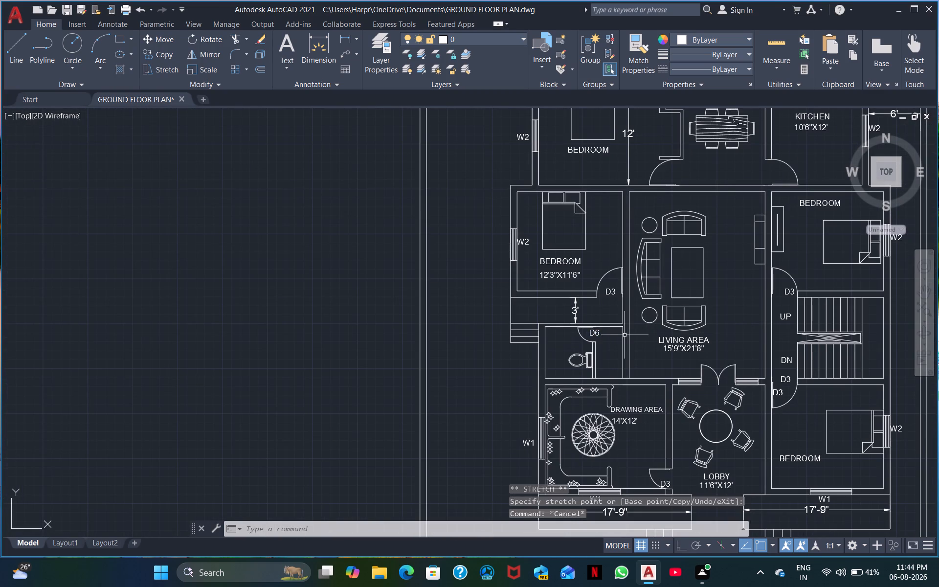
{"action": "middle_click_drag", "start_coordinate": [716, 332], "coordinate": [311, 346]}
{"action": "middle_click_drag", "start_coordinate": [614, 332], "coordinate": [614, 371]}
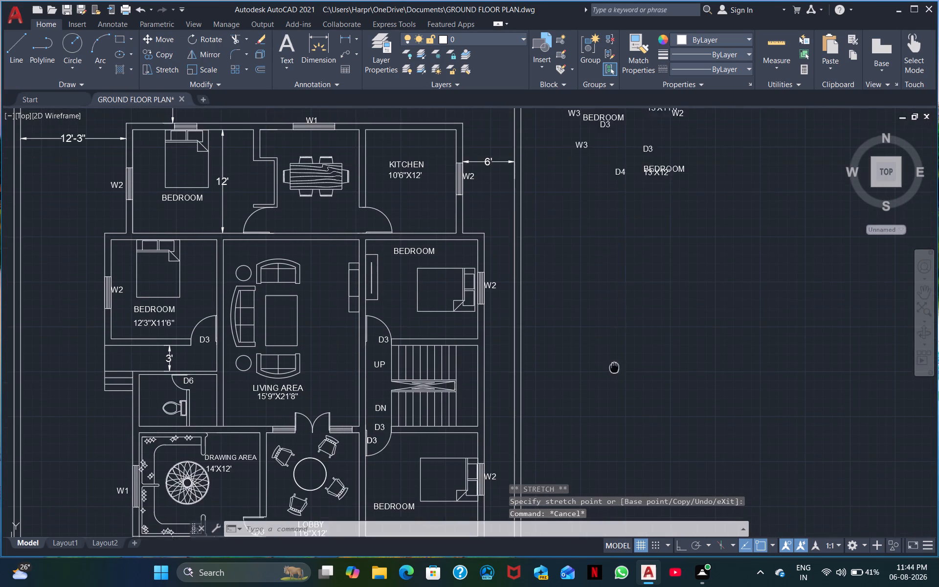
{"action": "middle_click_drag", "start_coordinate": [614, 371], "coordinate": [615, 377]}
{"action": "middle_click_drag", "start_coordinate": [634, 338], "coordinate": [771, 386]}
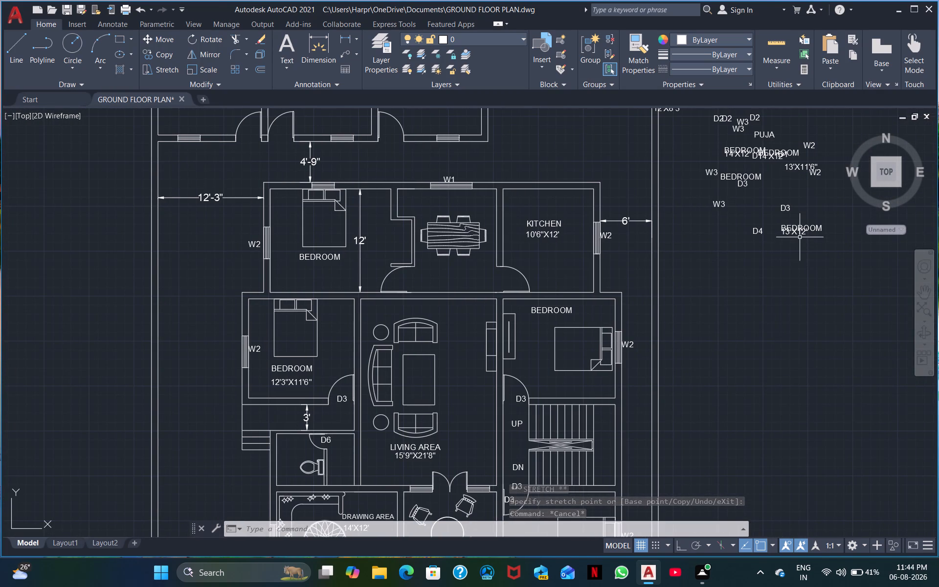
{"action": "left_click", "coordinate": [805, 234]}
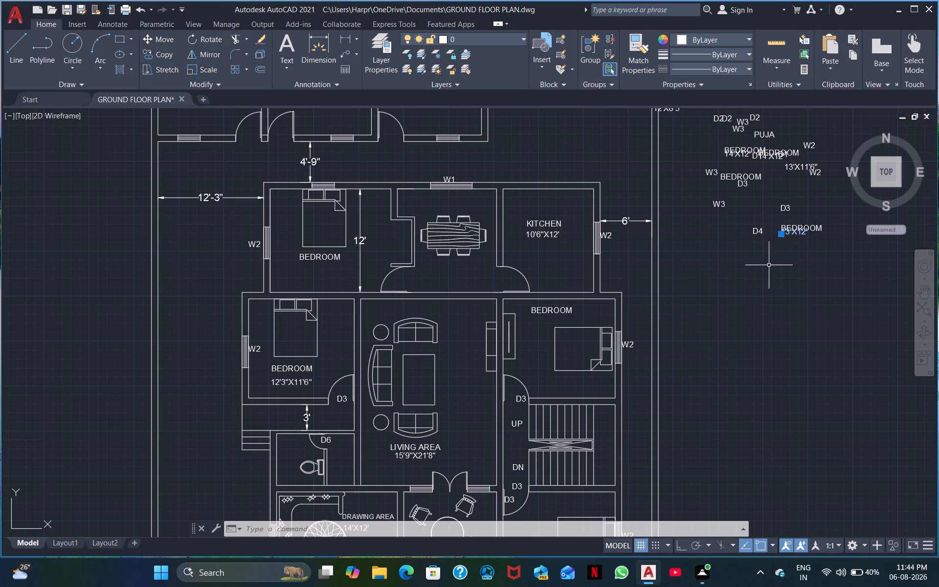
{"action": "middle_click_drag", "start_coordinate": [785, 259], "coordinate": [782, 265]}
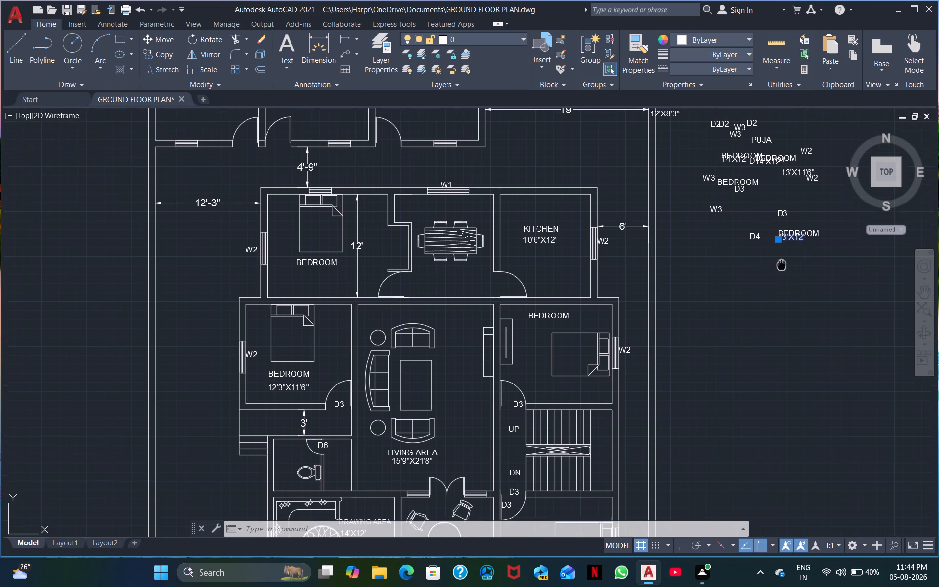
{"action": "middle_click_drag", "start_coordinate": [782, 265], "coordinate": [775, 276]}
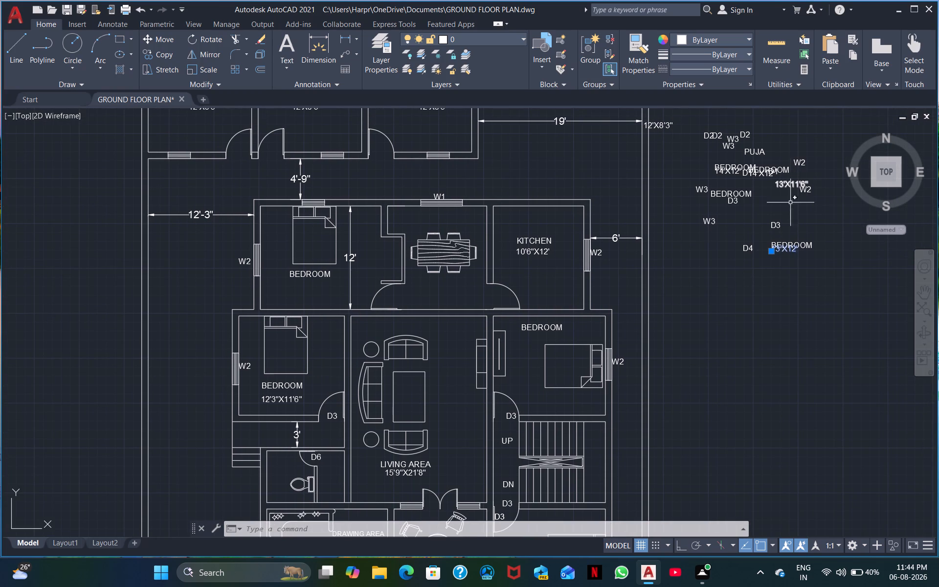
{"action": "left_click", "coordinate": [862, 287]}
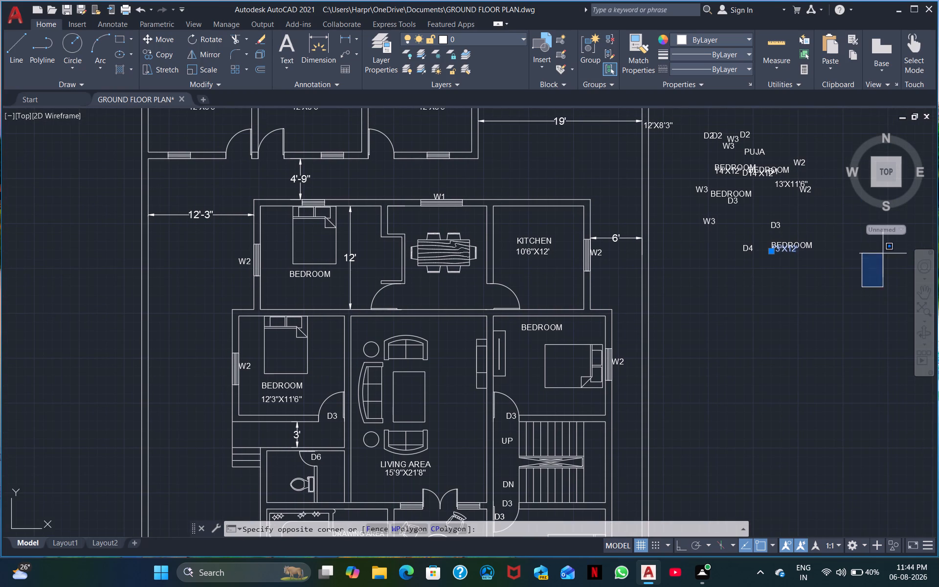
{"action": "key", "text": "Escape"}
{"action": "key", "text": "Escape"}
Move the 13'X11'6" size label from the eastern label cluster to beneath the BEDROOM label north of the staircase.
{"action": "left_click", "coordinate": [792, 181]}
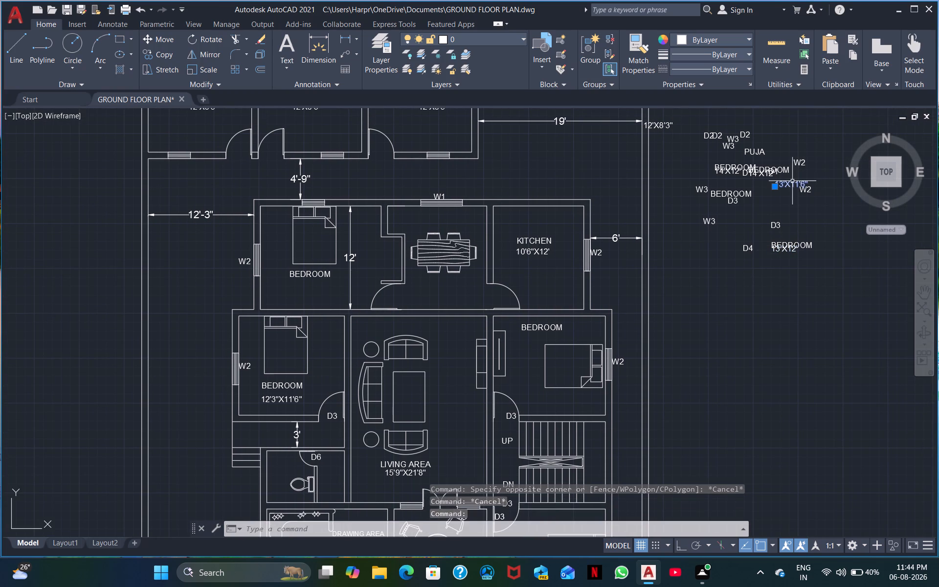
{"action": "right_click", "coordinate": [792, 181]}
{"action": "left_click", "coordinate": [818, 301]}
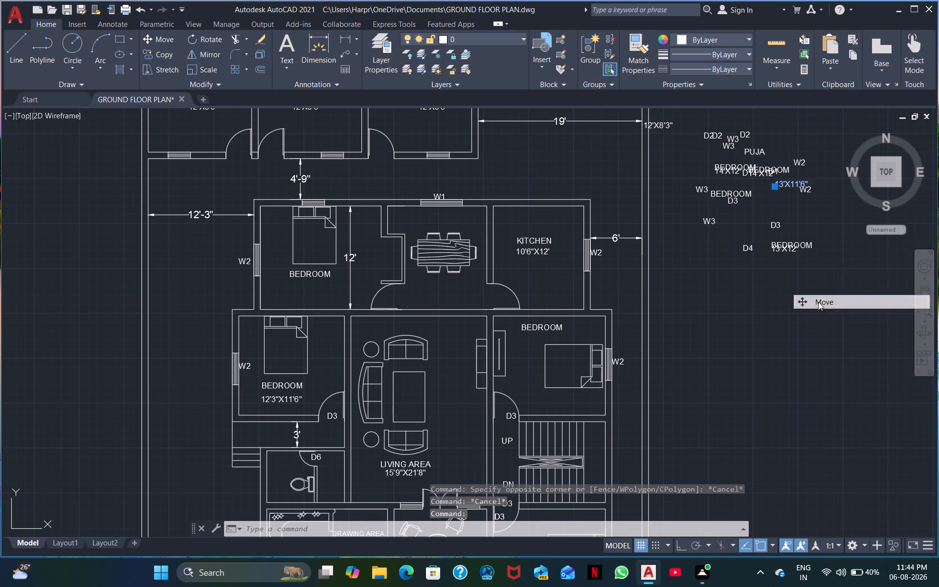
{"action": "left_click", "coordinate": [779, 185]}
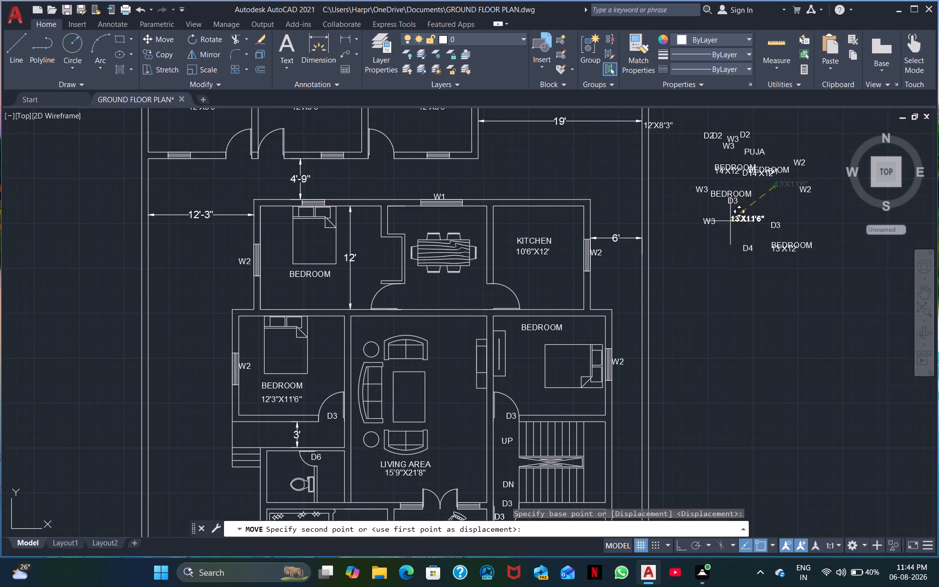
{"action": "middle_click_drag", "start_coordinate": [686, 331], "coordinate": [742, 263]}
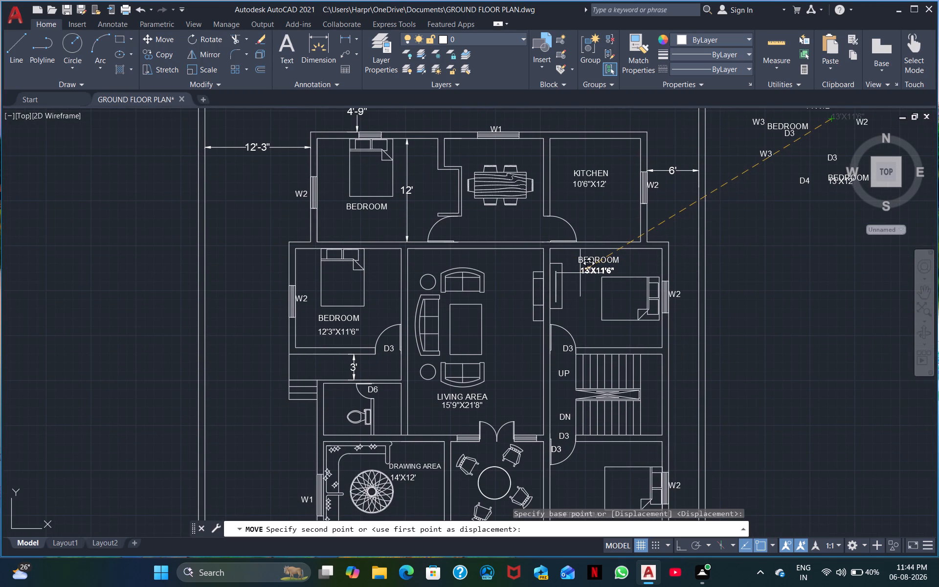
{"action": "left_click", "coordinate": [583, 272]}
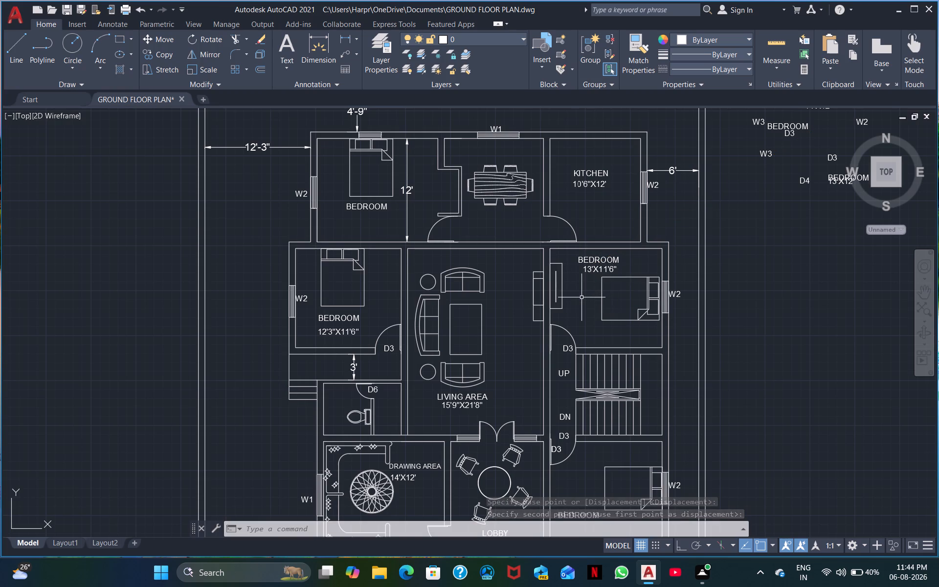
Move the western 14'X12' size label from the eastern label cluster to beneath the BEDROOM label of the northwestern bedroom.
{"action": "middle_click_drag", "start_coordinate": [694, 280], "coordinate": [671, 339]}
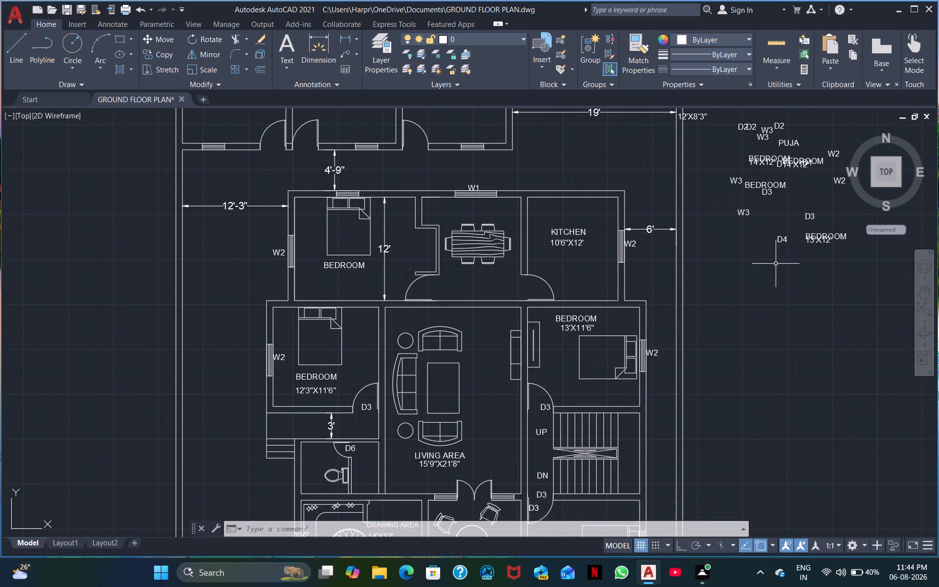
{"action": "middle_click_drag", "start_coordinate": [776, 264], "coordinate": [773, 291]}
{"action": "left_click", "coordinate": [764, 192]}
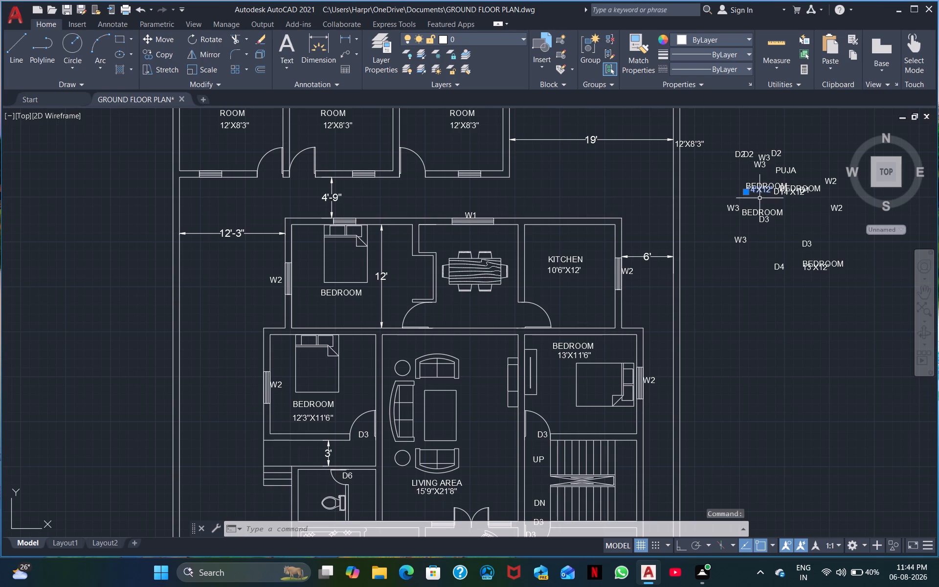
{"action": "right_click", "coordinate": [760, 198]}
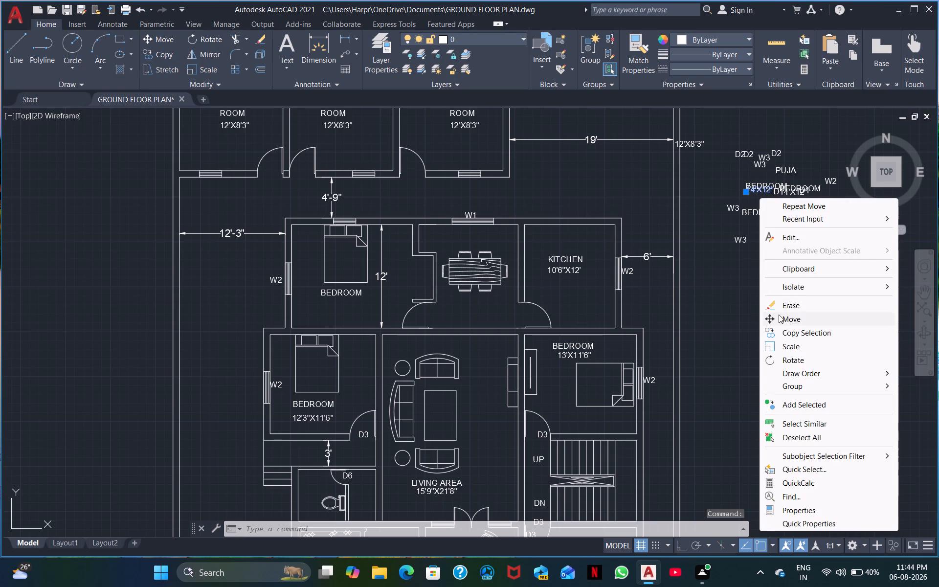
{"action": "left_click", "coordinate": [779, 315]}
{"action": "left_click", "coordinate": [758, 192]}
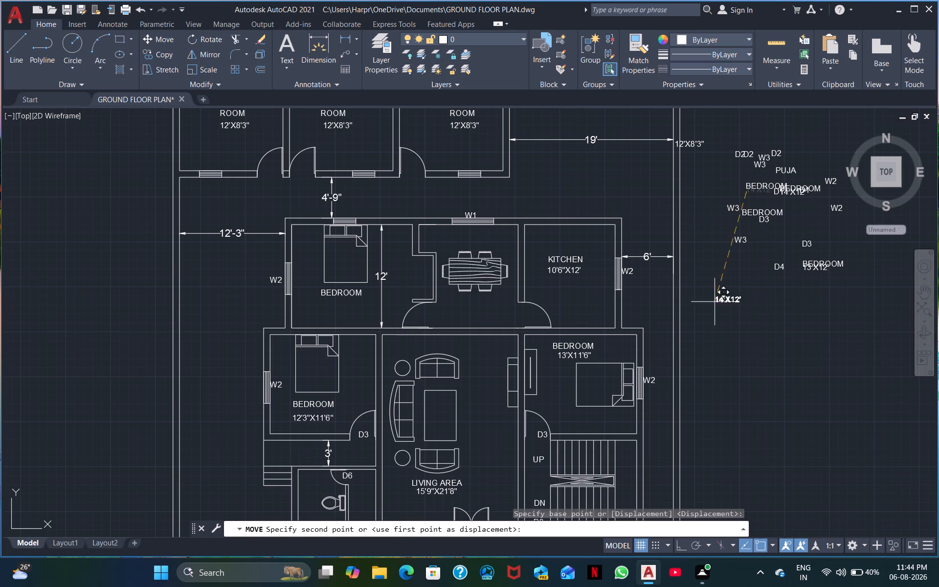
{"action": "middle_click_drag", "start_coordinate": [715, 302], "coordinate": [902, 248]}
{"action": "left_click", "coordinate": [514, 256]}
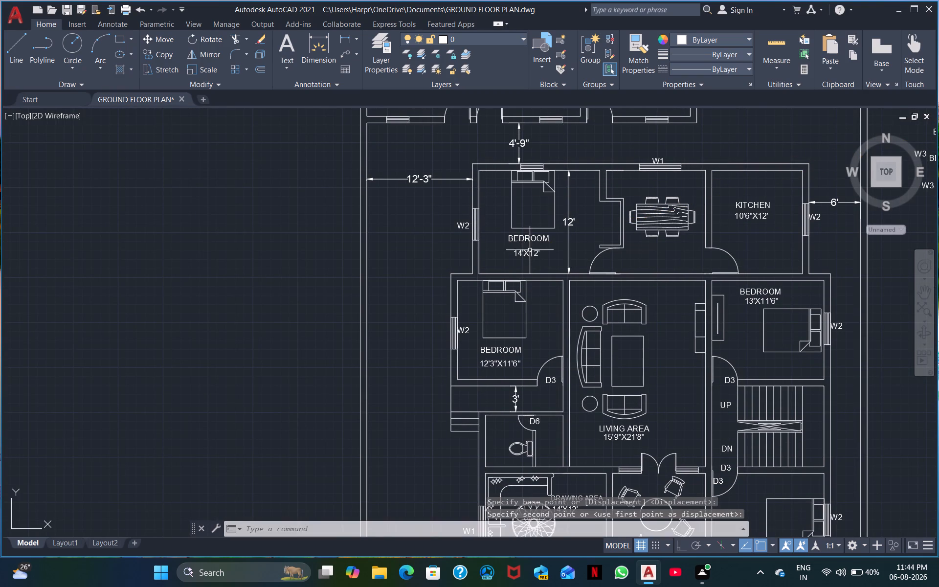
Move the 14'X12' label slightly north so it sits directly beneath its BEDROOM label.
{"action": "left_click_drag", "start_coordinate": [528, 258], "coordinate": [530, 254]}
{"action": "left_click", "coordinate": [526, 252]}
{"action": "right_click", "coordinate": [523, 248]}
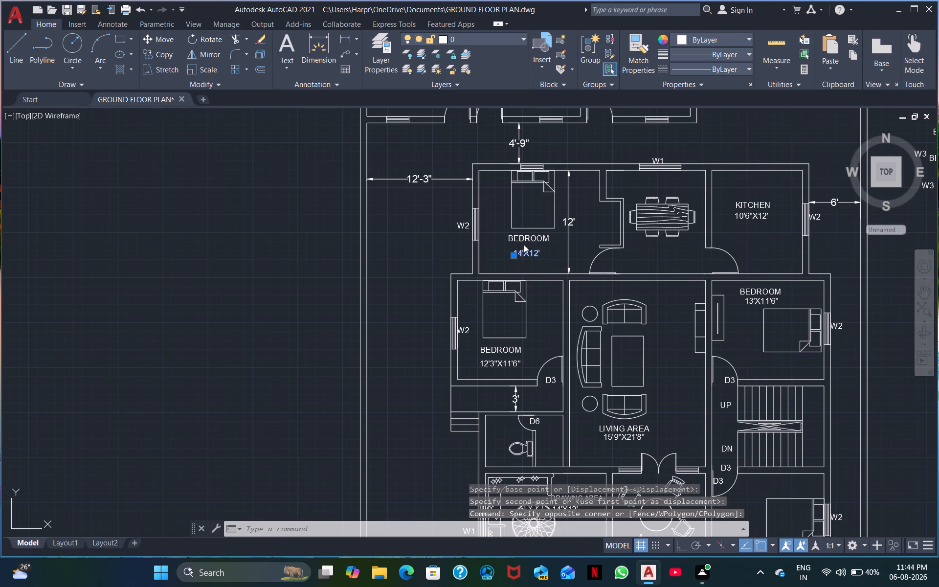
{"action": "left_click", "coordinate": [541, 344]}
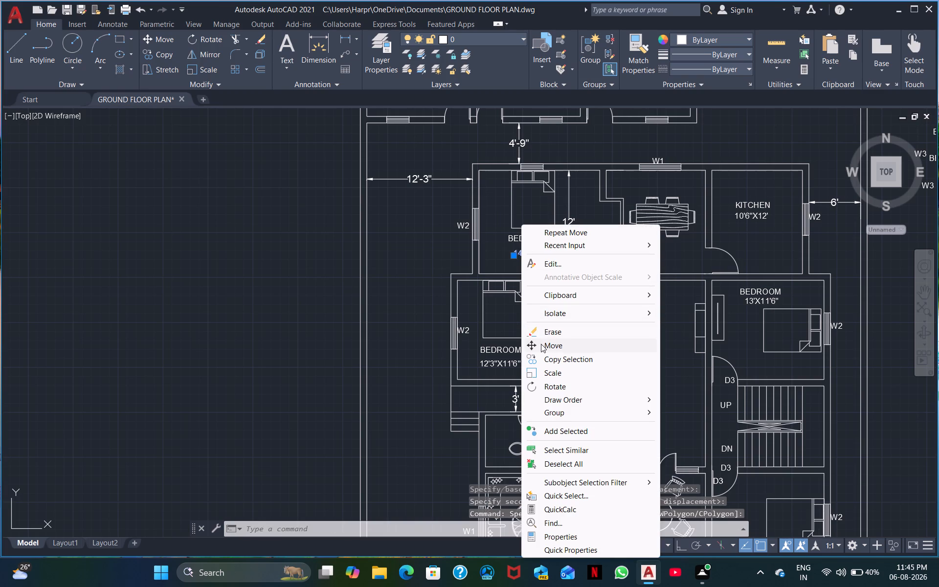
{"action": "left_click", "coordinate": [515, 260]}
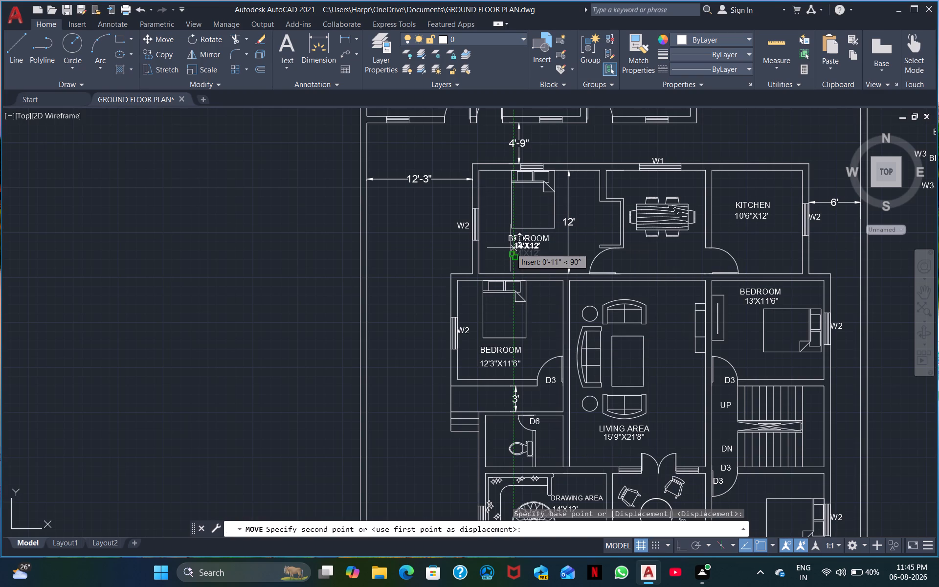
{"action": "left_click", "coordinate": [511, 248]}
Erase the two overlapping extra D3 tags inside the southeastern bedroom's door swing, keeping the one just above it.
{"action": "middle_click_drag", "start_coordinate": [534, 262], "coordinate": [495, 153]}
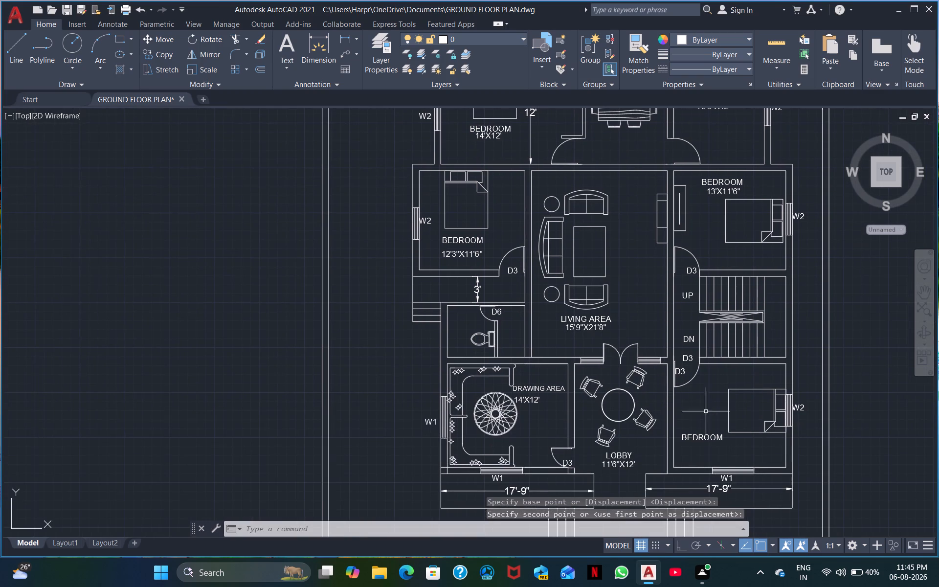
{"action": "left_click", "coordinate": [682, 370]}
{"action": "right_click", "coordinate": [679, 372]}
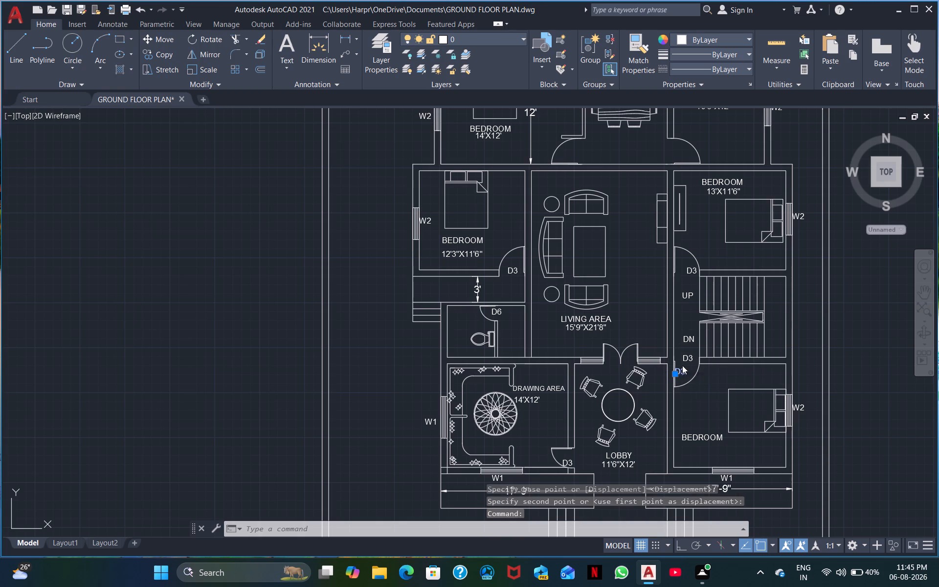
{"action": "left_click", "coordinate": [712, 142]}
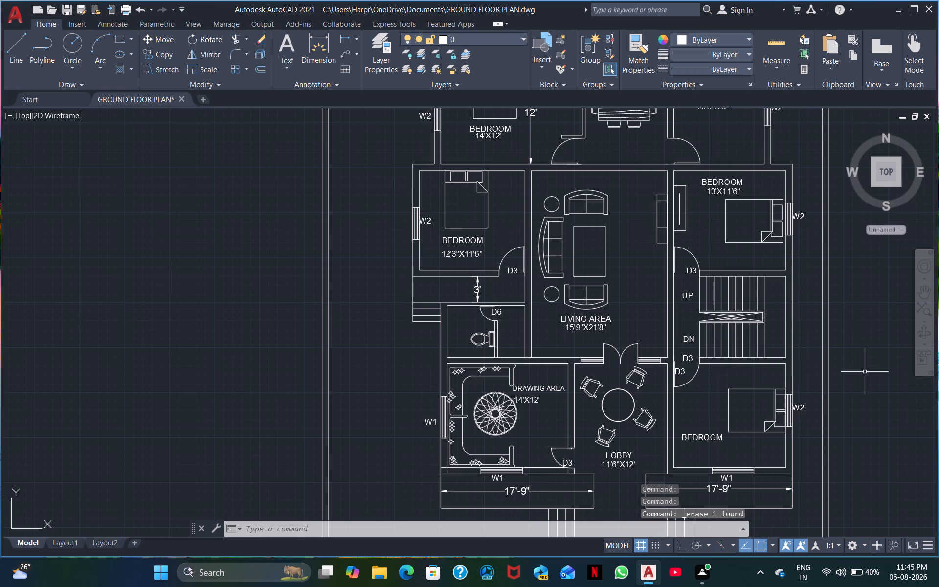
{"action": "left_click", "coordinate": [685, 373]}
{"action": "right_click_drag", "start_coordinate": [685, 370], "coordinate": [687, 363]}
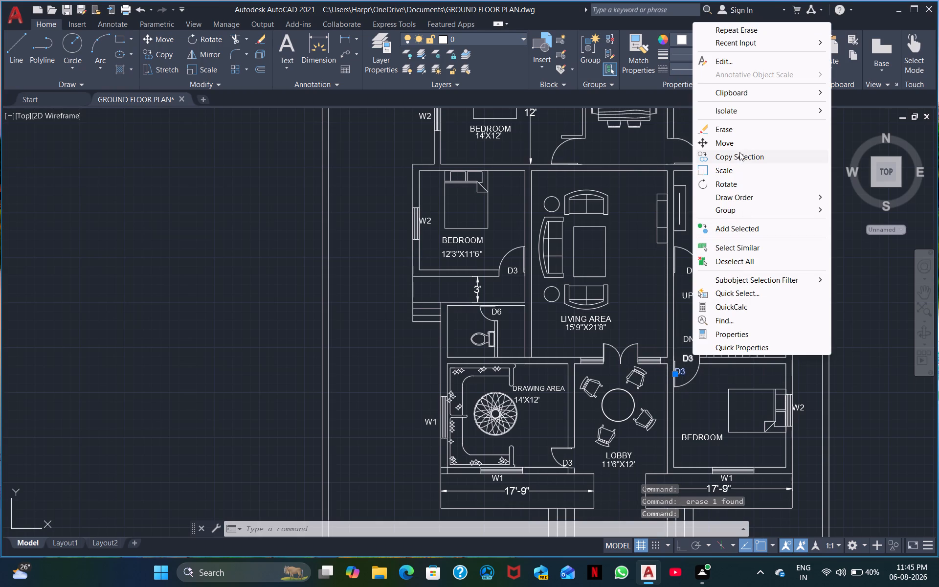
{"action": "left_click", "coordinate": [727, 123]}
Move the easternmost D2 tag of the eastern label cluster to the door of the westernmost 12'X8'3" room.
{"action": "middle_click_drag", "start_coordinate": [915, 365], "coordinate": [680, 365]}
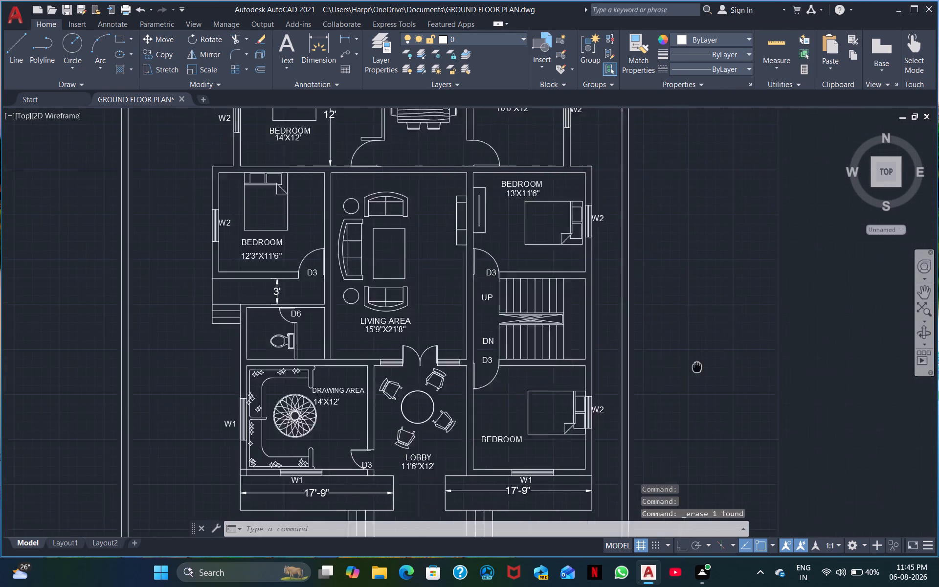
{"action": "middle_click_drag", "start_coordinate": [680, 365], "coordinate": [544, 342]}
{"action": "middle_click_drag", "start_coordinate": [564, 308], "coordinate": [557, 472]}
{"action": "middle_click_drag", "start_coordinate": [566, 317], "coordinate": [587, 352]}
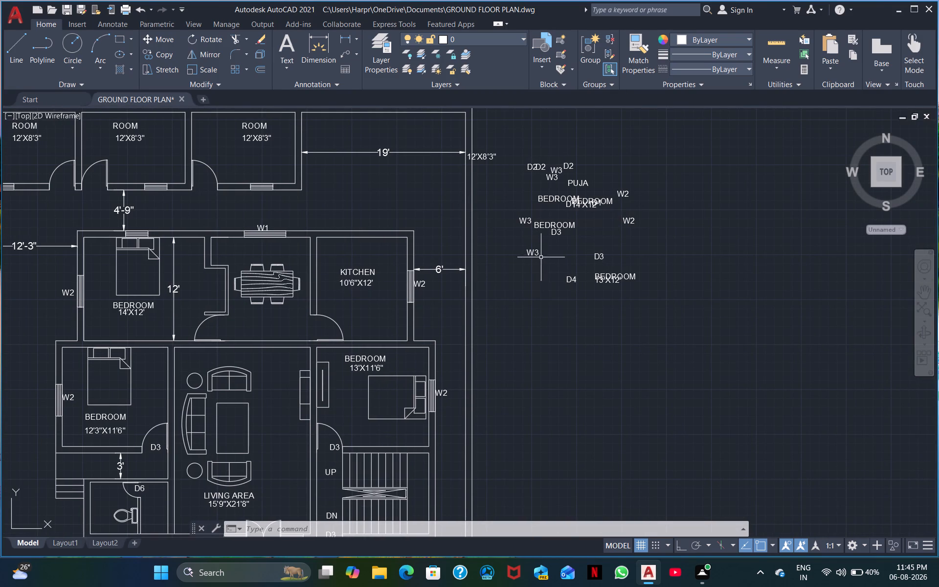
{"action": "left_click", "coordinate": [567, 169]}
{"action": "right_click", "coordinate": [567, 169]}
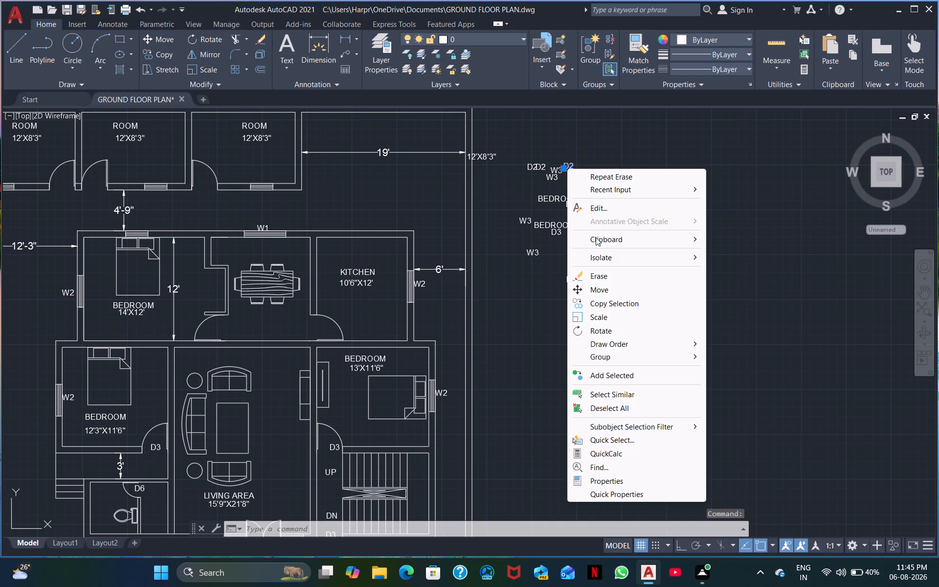
{"action": "left_click", "coordinate": [601, 289]}
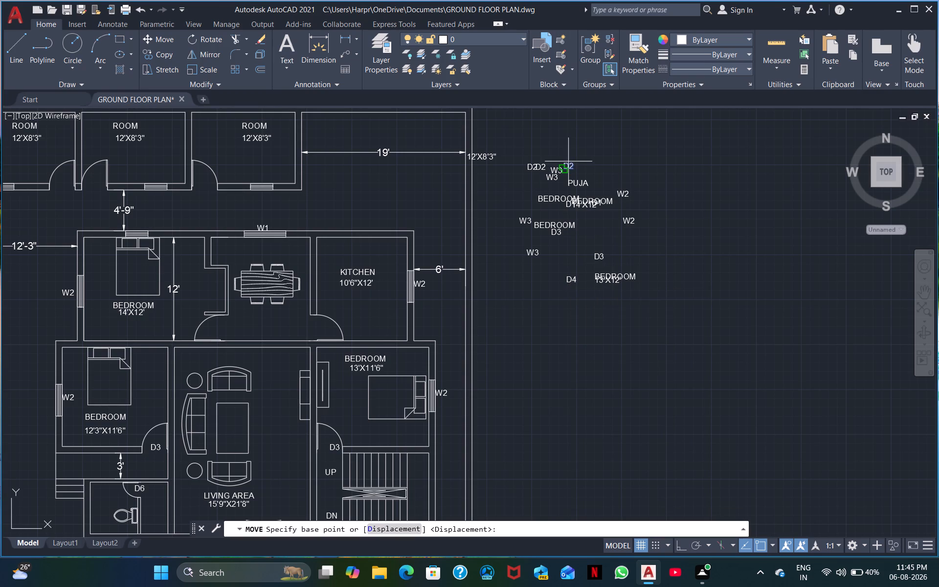
{"action": "left_click", "coordinate": [567, 164]}
{"action": "middle_click_drag", "start_coordinate": [397, 236], "coordinate": [676, 205]}
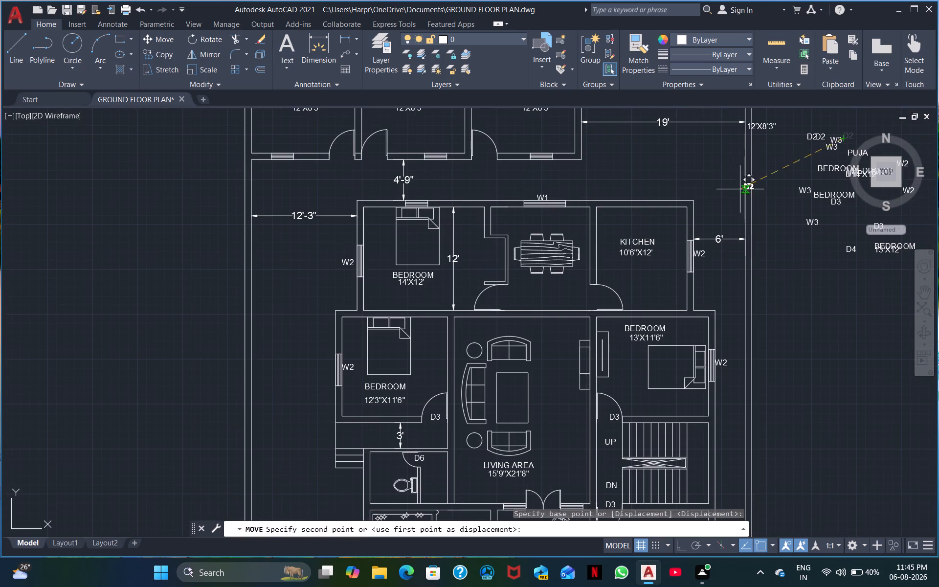
{"action": "left_click", "coordinate": [338, 155]}
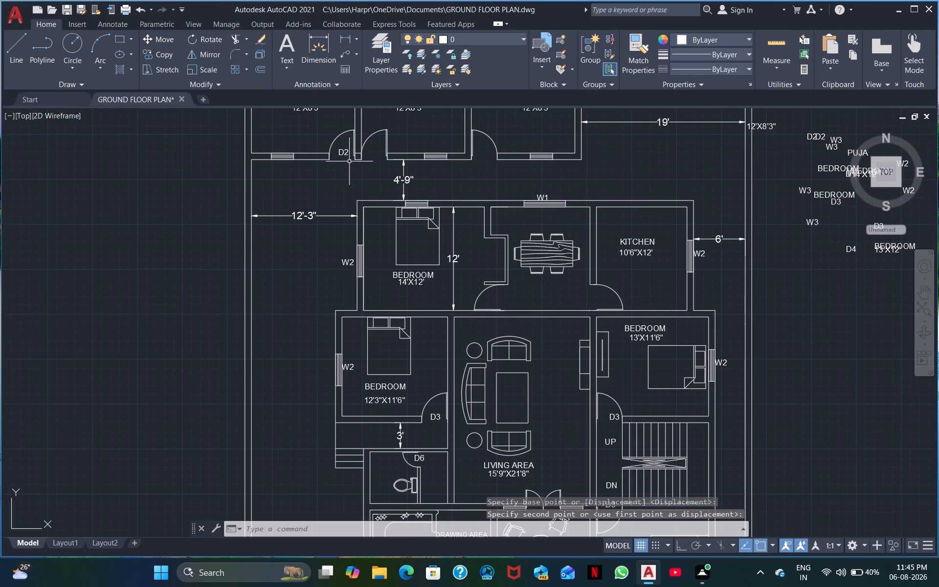
Copy that D2 tag to the doors of the other two 12'X8'3" rooms, then end the copying.
{"action": "double_click", "coordinate": [347, 161]}
{"action": "left_click", "coordinate": [341, 149]}
{"action": "right_click_drag", "start_coordinate": [341, 149], "coordinate": [341, 154]}
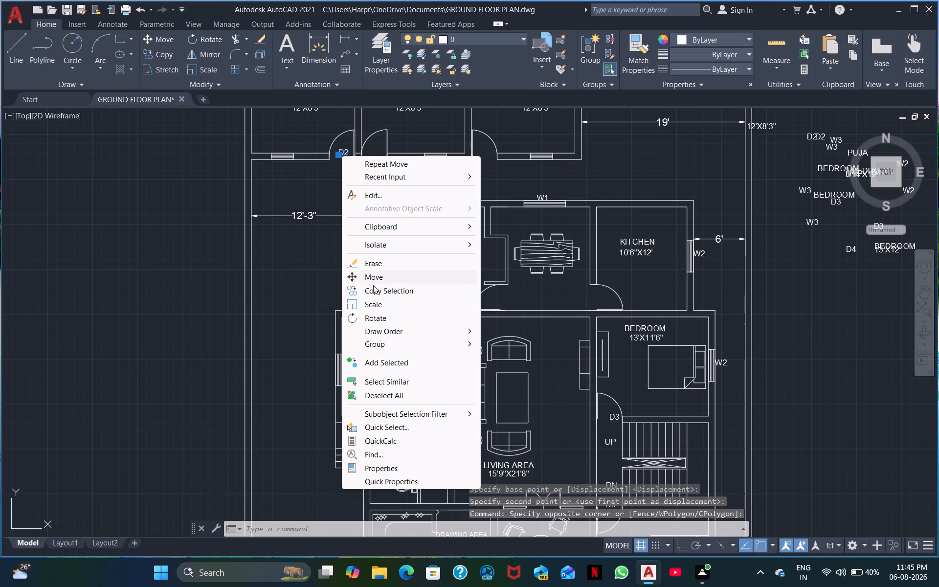
{"action": "left_click", "coordinate": [376, 294]}
{"action": "left_click", "coordinate": [339, 157]}
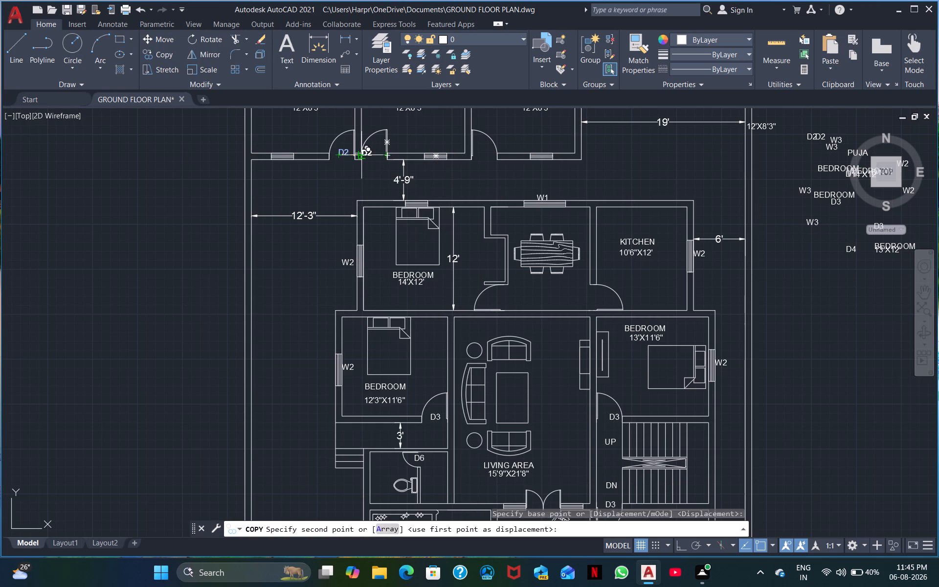
{"action": "left_click", "coordinate": [369, 152]}
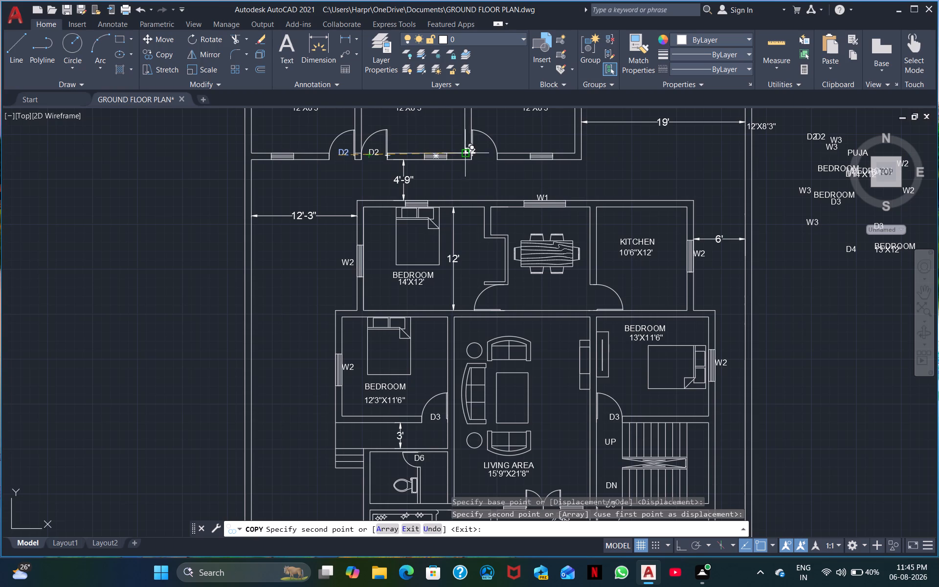
{"action": "left_click", "coordinate": [480, 154]}
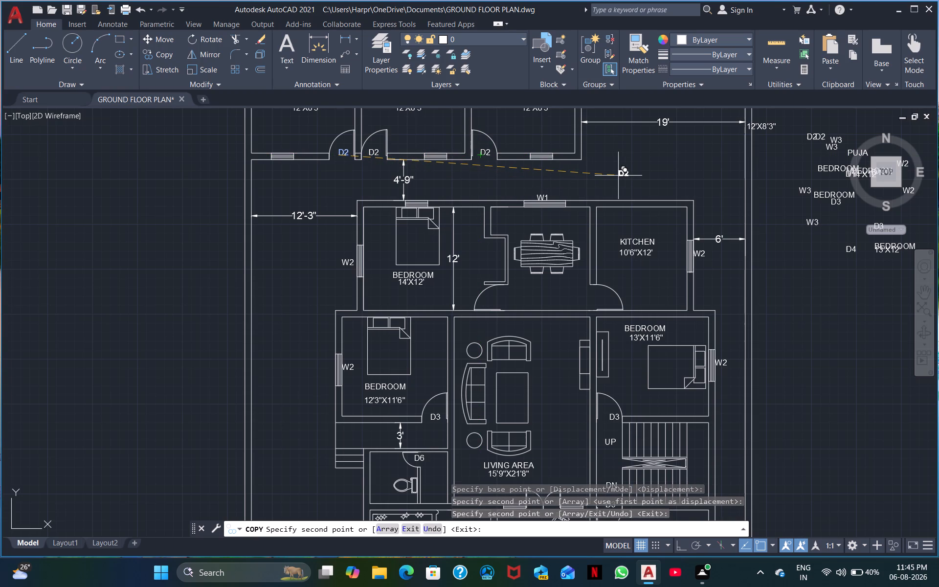
{"action": "key", "text": "Escape"}
Move the lower of the two adjacent W3 tags in the eastern label cluster beneath the window of the westernmost 12'X8'3" room.
{"action": "middle_click_drag", "start_coordinate": [632, 163], "coordinate": [492, 158]}
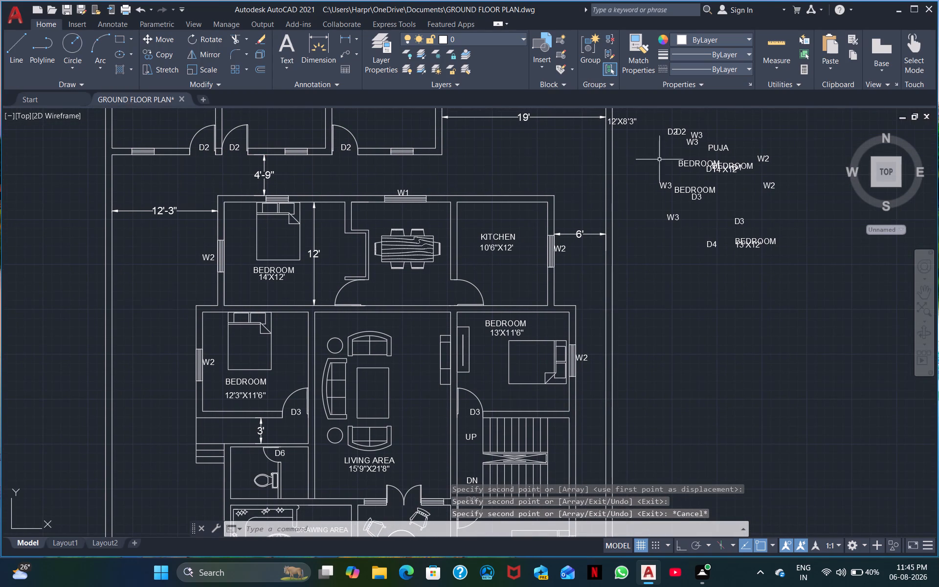
{"action": "left_click", "coordinate": [692, 142]}
{"action": "left_click", "coordinate": [689, 146]}
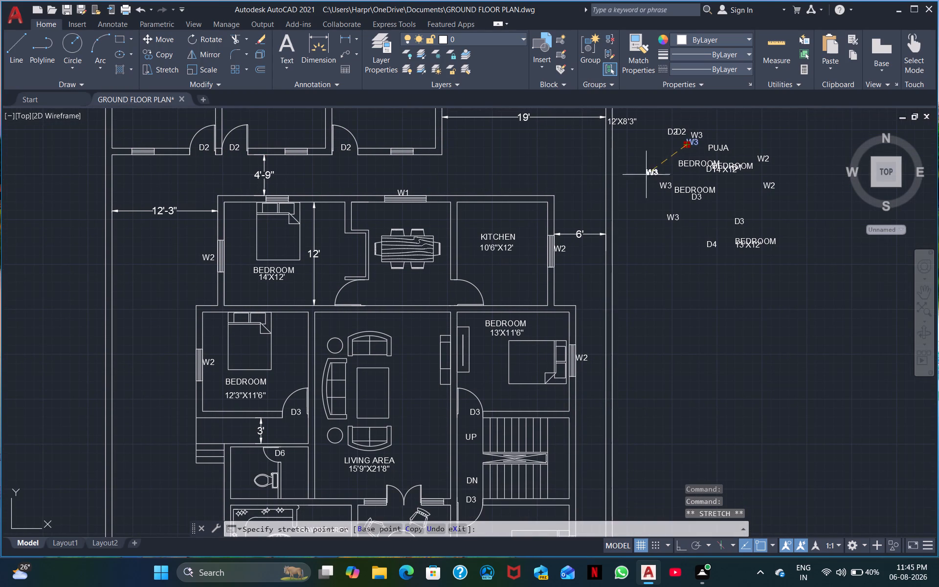
{"action": "middle_click_drag", "start_coordinate": [642, 187], "coordinate": [760, 161]}
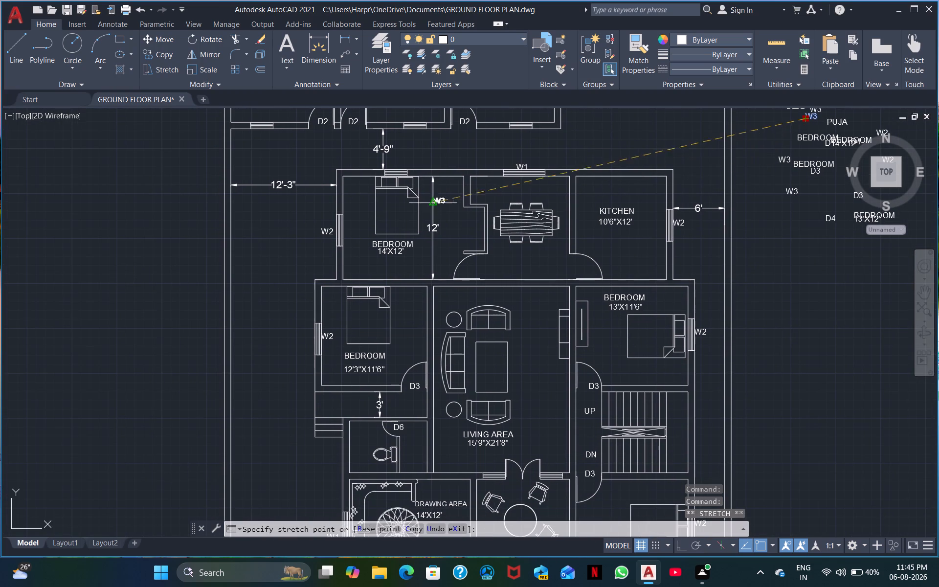
{"action": "left_click", "coordinate": [252, 137]}
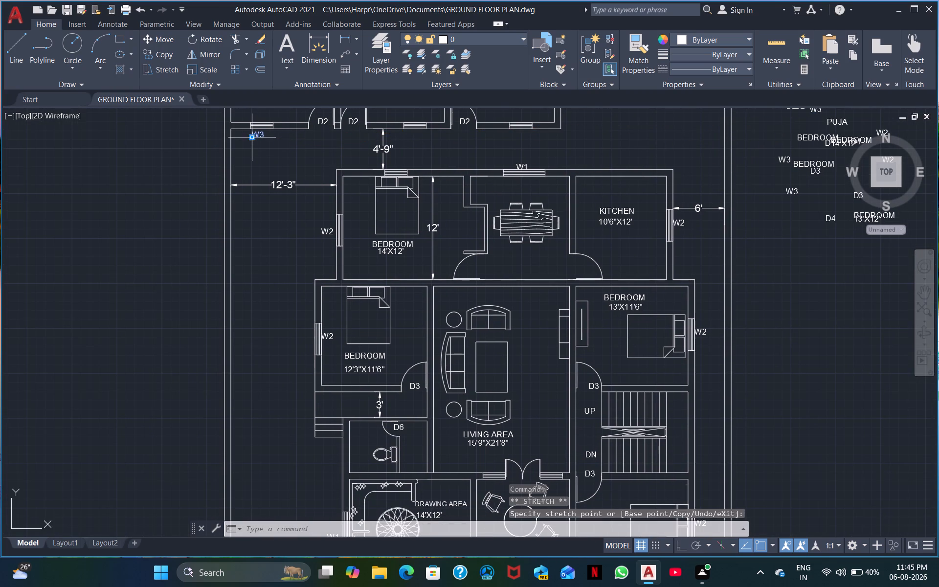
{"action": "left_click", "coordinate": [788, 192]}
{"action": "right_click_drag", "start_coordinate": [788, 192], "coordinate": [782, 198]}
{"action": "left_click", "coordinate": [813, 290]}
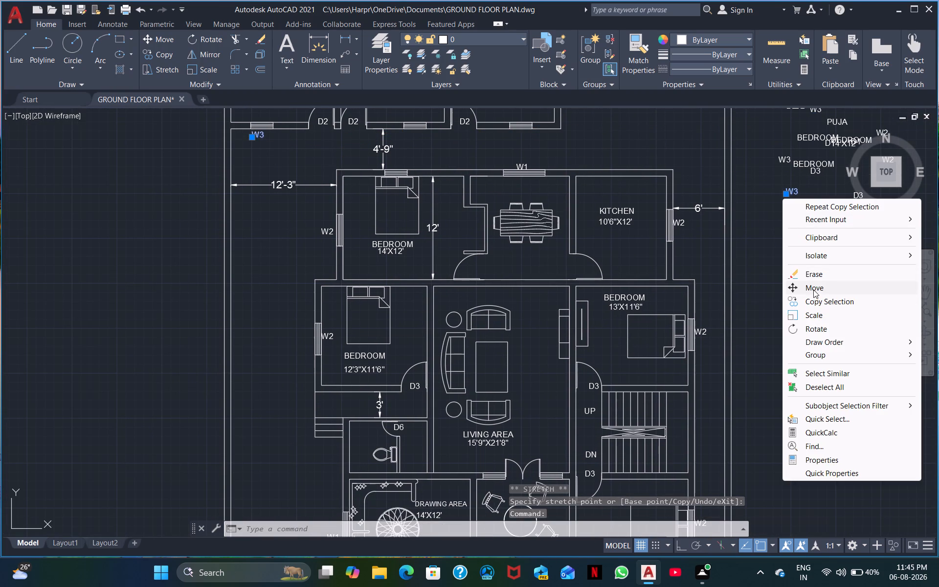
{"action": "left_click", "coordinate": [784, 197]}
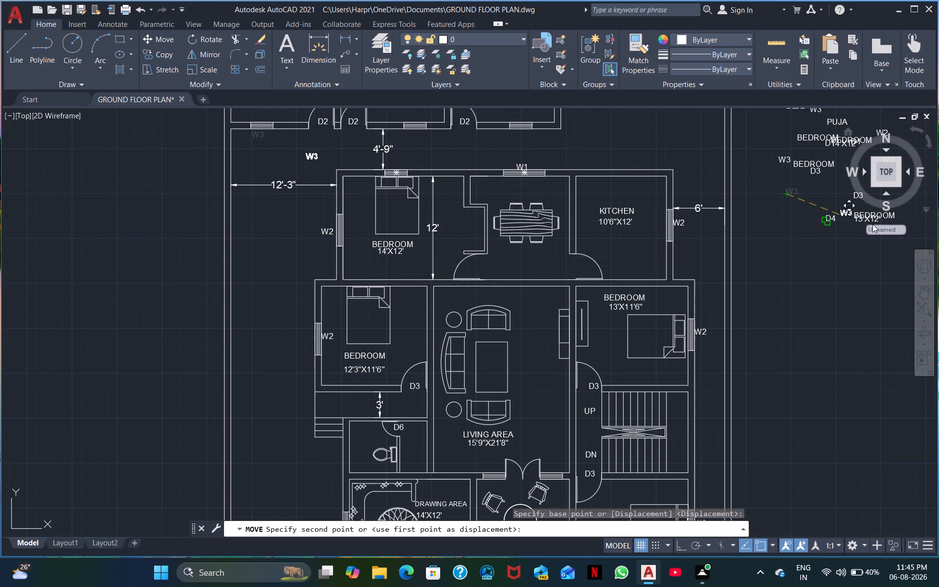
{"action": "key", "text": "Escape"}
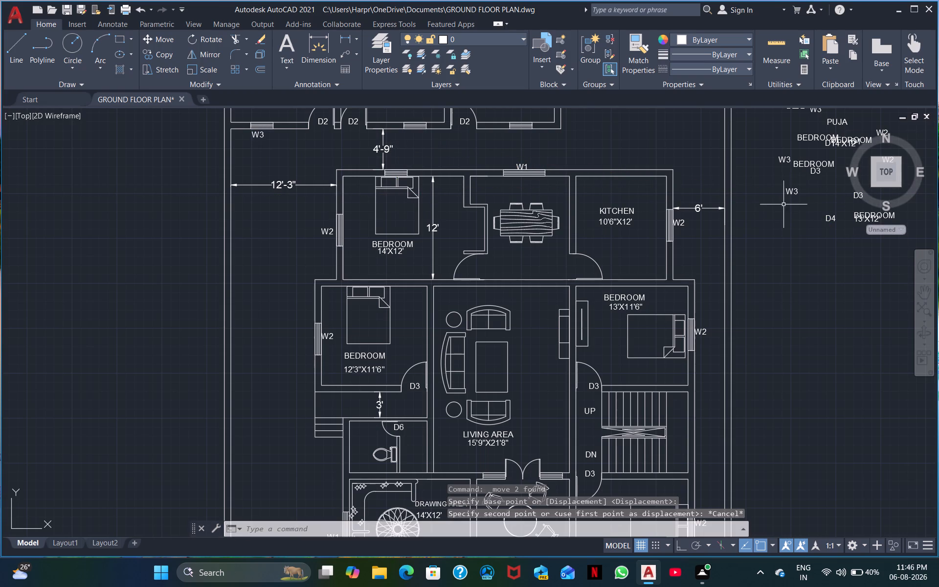
Move the southernmost W3 tag of the eastern label cluster beneath the window of the middle 12'X8'3" room.
{"action": "left_click", "coordinate": [794, 196]}
{"action": "left_click", "coordinate": [788, 191]}
{"action": "right_click", "coordinate": [788, 191]}
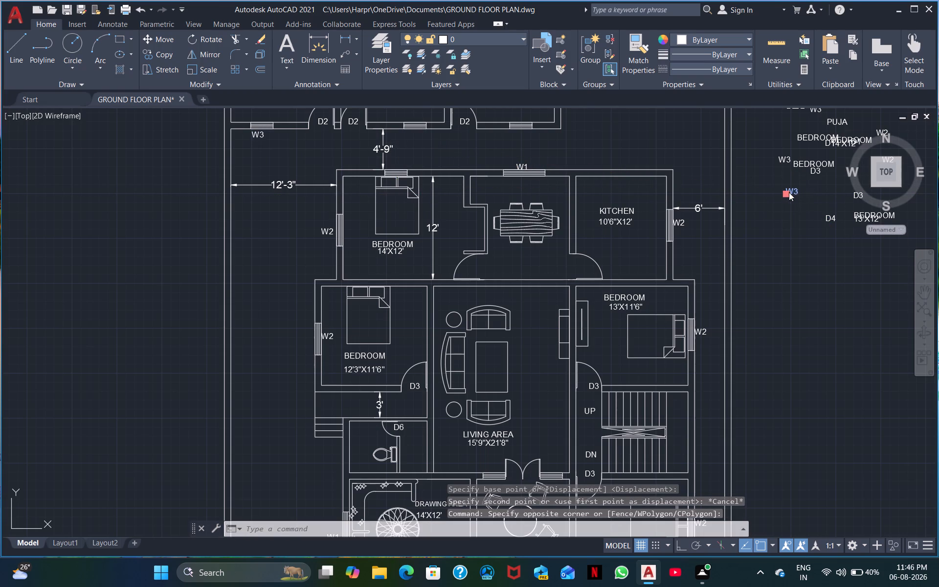
{"action": "left_click", "coordinate": [828, 312]}
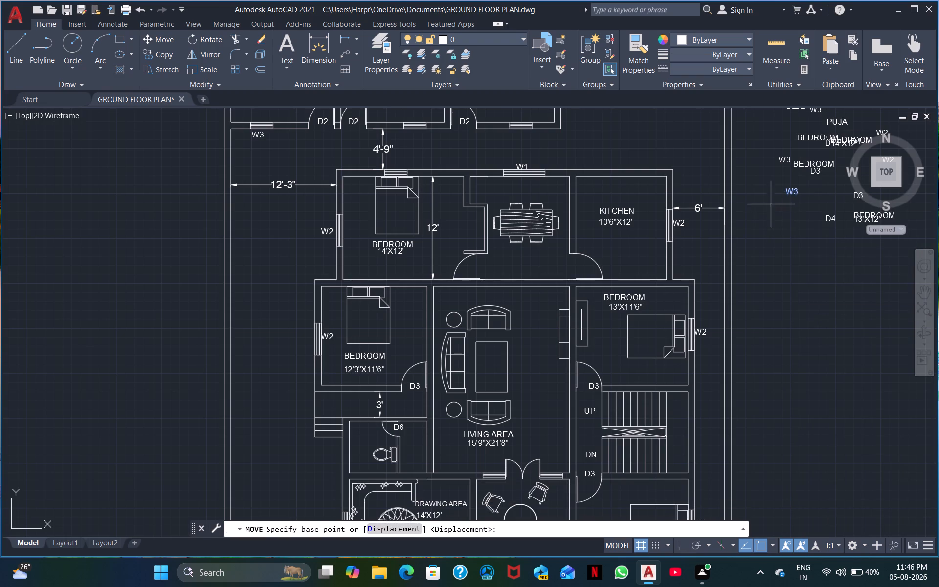
{"action": "left_click", "coordinate": [783, 195]}
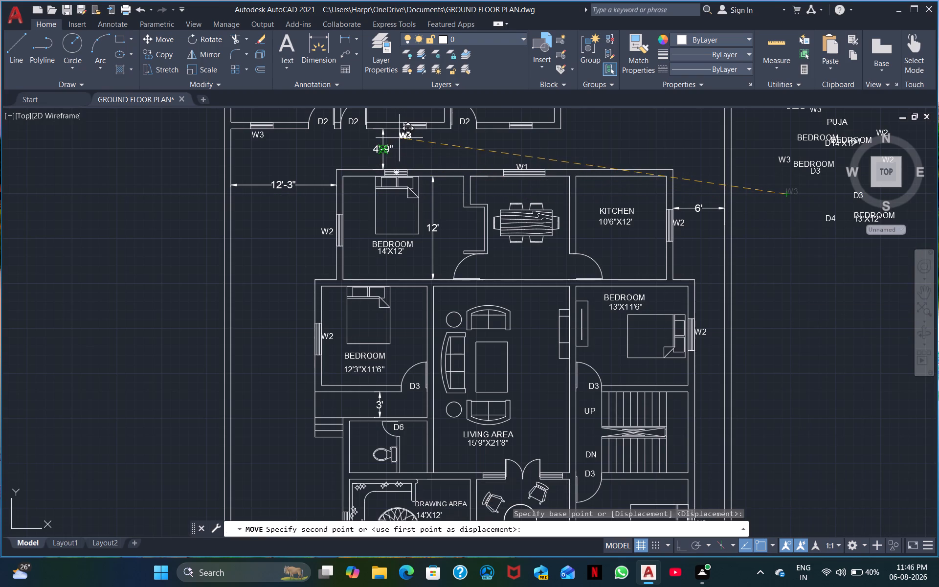
{"action": "left_click", "coordinate": [408, 137]}
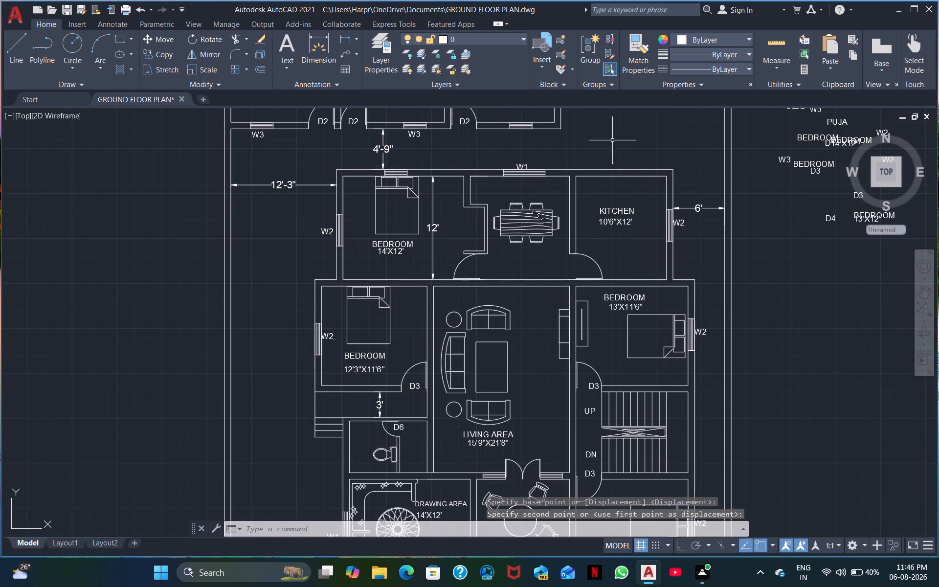
Move the W3 tag beside the BEDROOM label above D3 in the eastern cluster beneath the easternmost 12'X8'3" room's window.
{"action": "left_click", "coordinate": [788, 161]}
{"action": "left_click", "coordinate": [776, 167]}
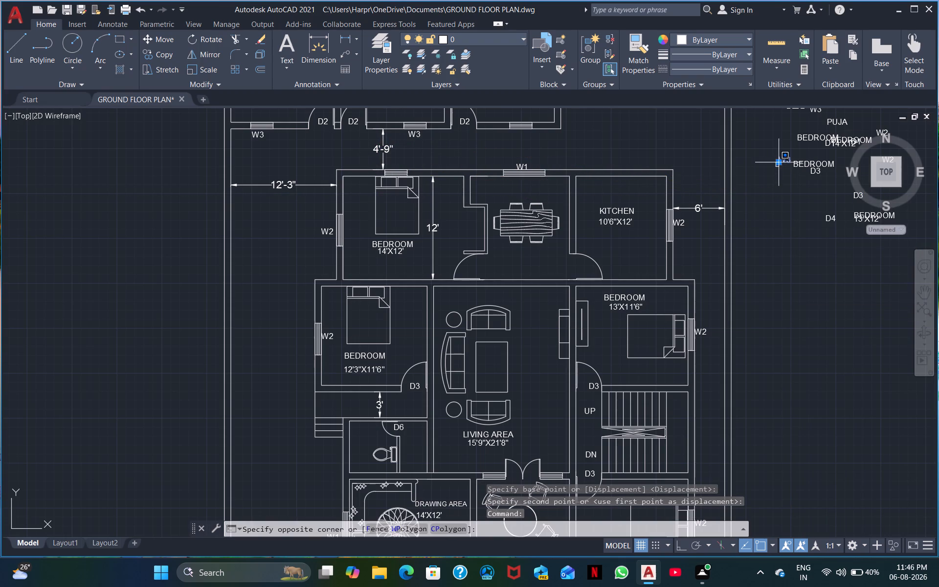
{"action": "left_click", "coordinate": [778, 165]}
{"action": "left_click_drag", "start_coordinate": [778, 165], "coordinate": [630, 151]}
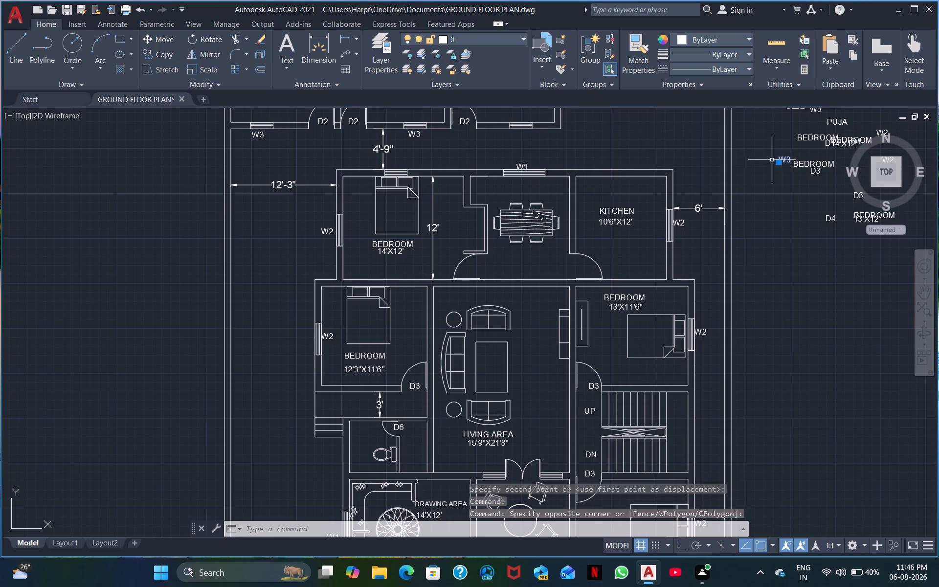
{"action": "left_click_drag", "start_coordinate": [779, 164], "coordinate": [730, 159]}
{"action": "left_click_drag", "start_coordinate": [690, 154], "coordinate": [582, 143]}
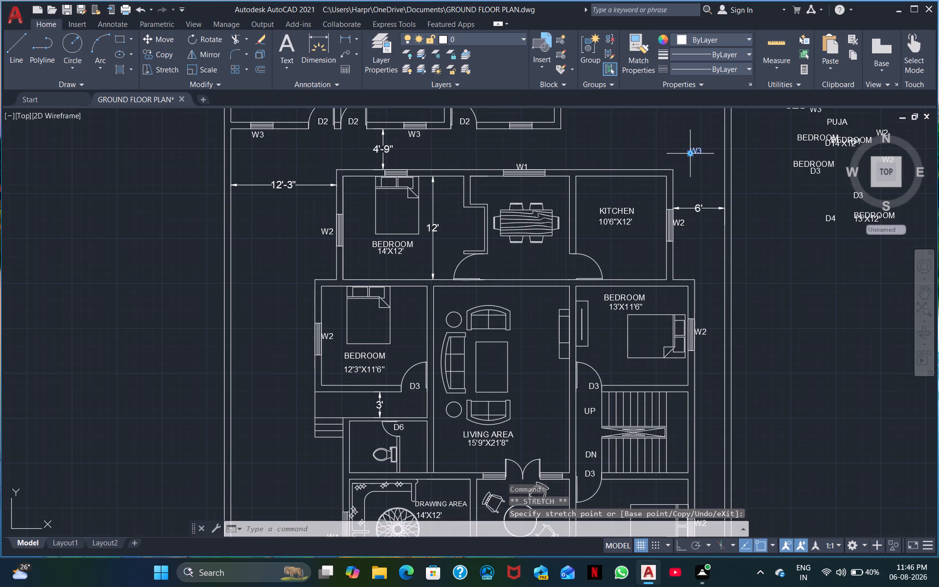
{"action": "left_click_drag", "start_coordinate": [693, 156], "coordinate": [514, 138]}
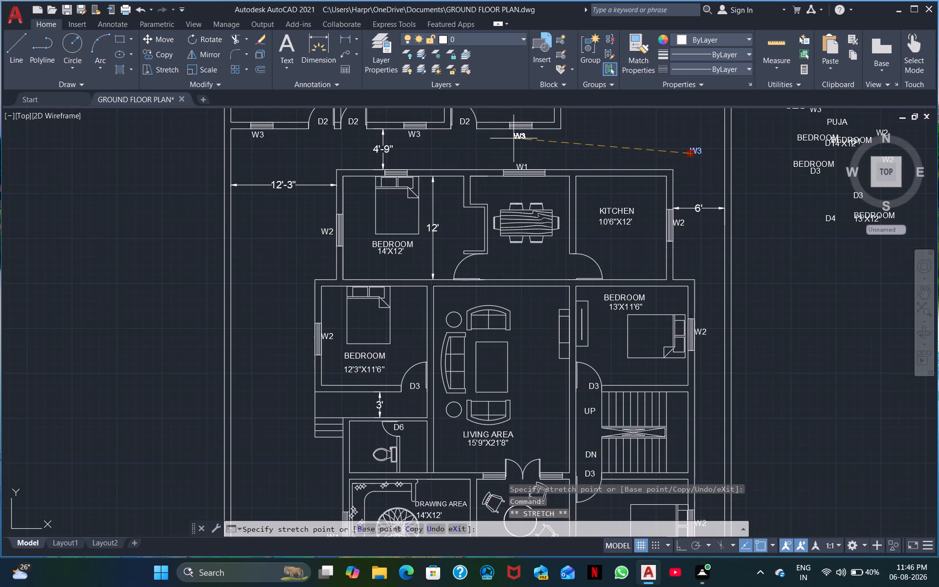
{"action": "left_click_drag", "start_coordinate": [514, 138], "coordinate": [514, 137]}
{"action": "left_click", "coordinate": [514, 137]}
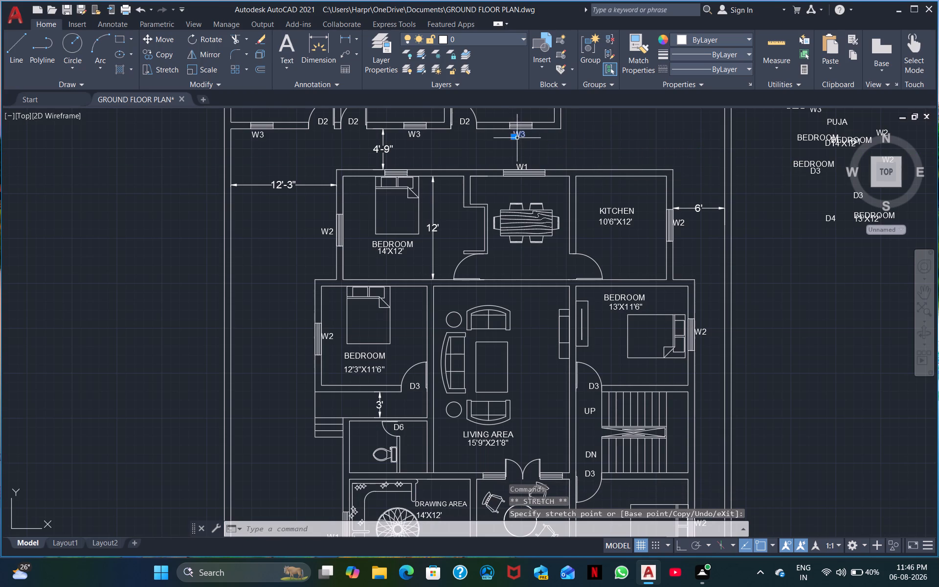
{"action": "left_click_drag", "start_coordinate": [516, 137], "coordinate": [512, 141]}
{"action": "left_click", "coordinate": [512, 141]}
Move the last W3 tag of the eastern label cluster to the north window of the 14'X12' bedroom.
{"action": "middle_click_drag", "start_coordinate": [771, 179], "coordinate": [722, 256]}
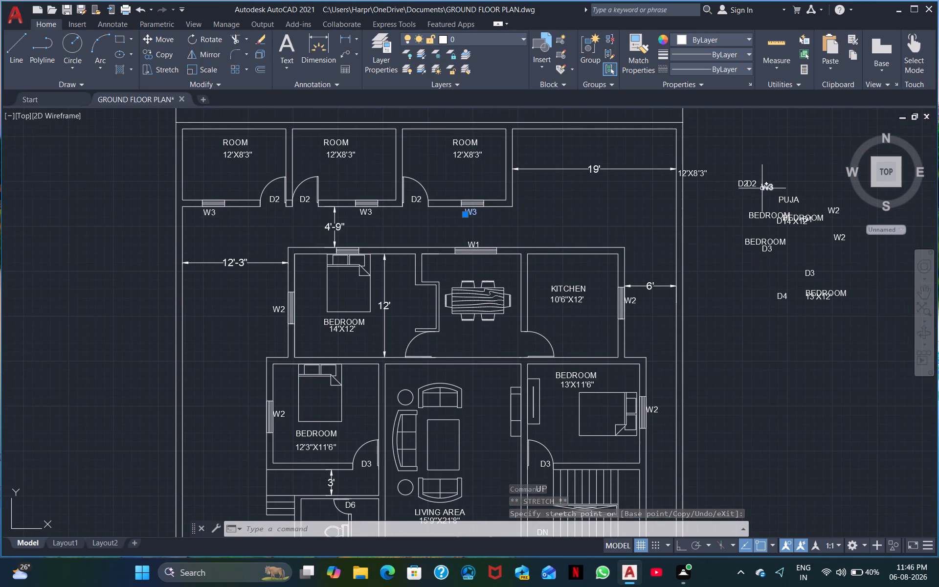
{"action": "double_click", "coordinate": [762, 188]}
{"action": "left_click_drag", "start_coordinate": [762, 188], "coordinate": [597, 213]}
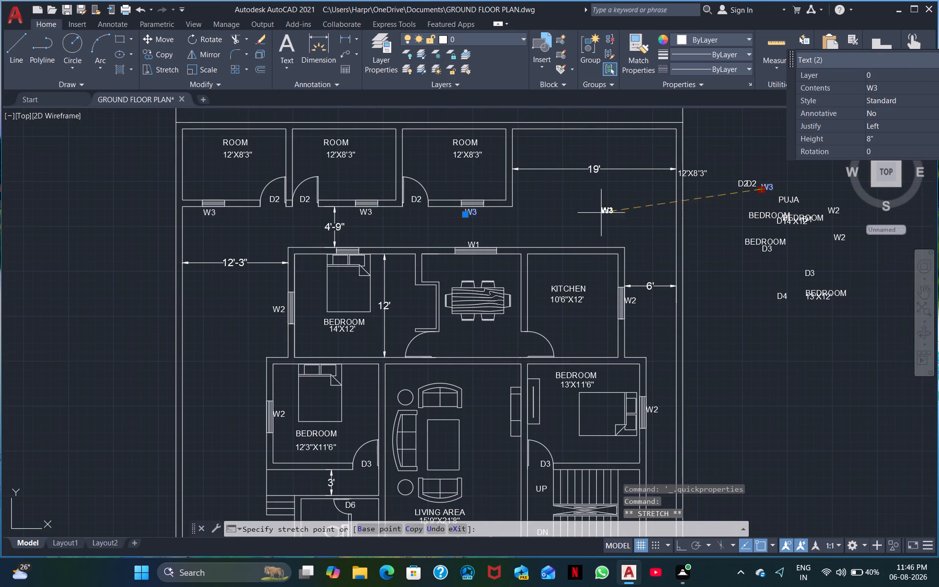
{"action": "left_click_drag", "start_coordinate": [597, 213], "coordinate": [342, 243]}
{"action": "left_click", "coordinate": [342, 243]}
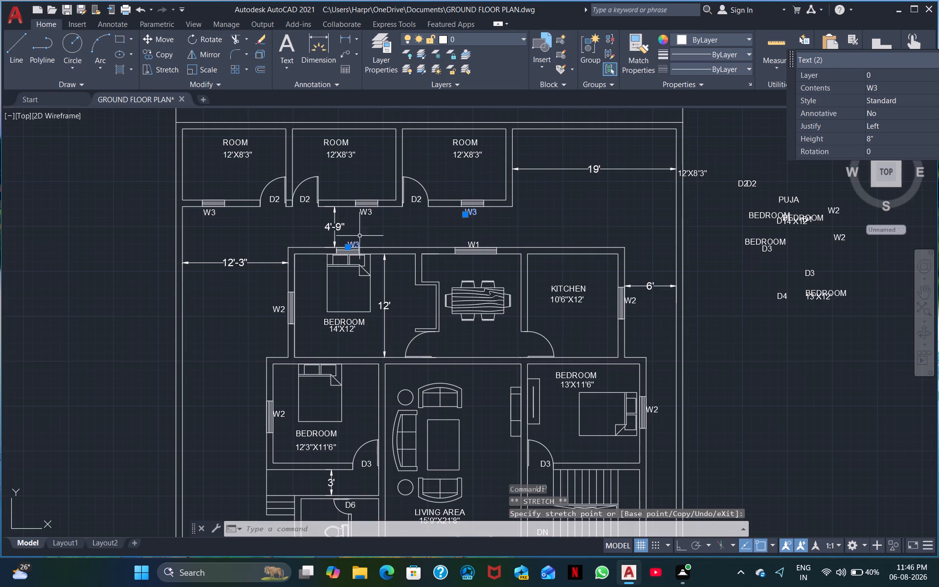
{"action": "left_click_drag", "start_coordinate": [347, 249], "coordinate": [341, 241]}
{"action": "triple_click", "coordinate": [341, 241]}
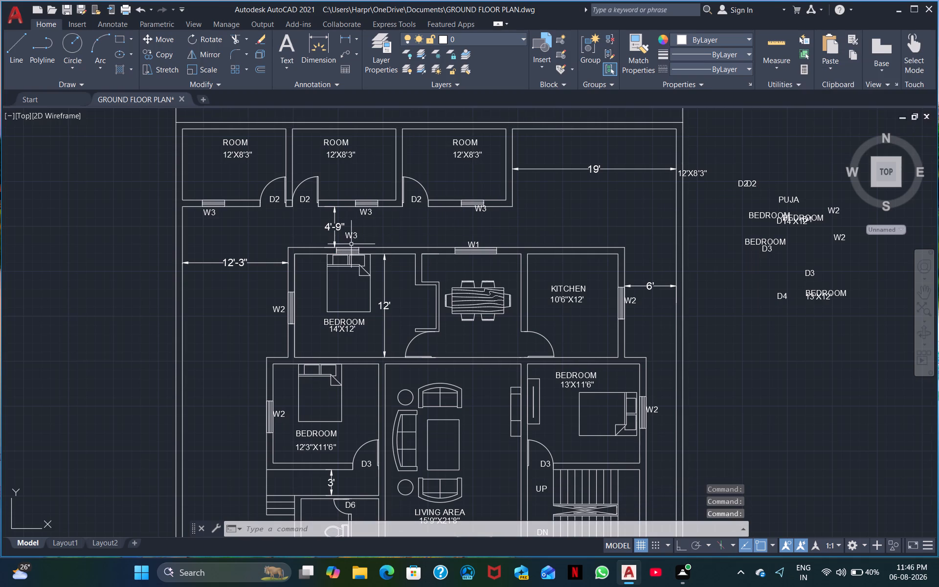
Shift that W3 tag slightly south so it sits just above the 14'X12' bedroom's north window.
{"action": "scroll", "coordinate": [373, 229], "scroll_direction": "up", "scroll_amount": 2}
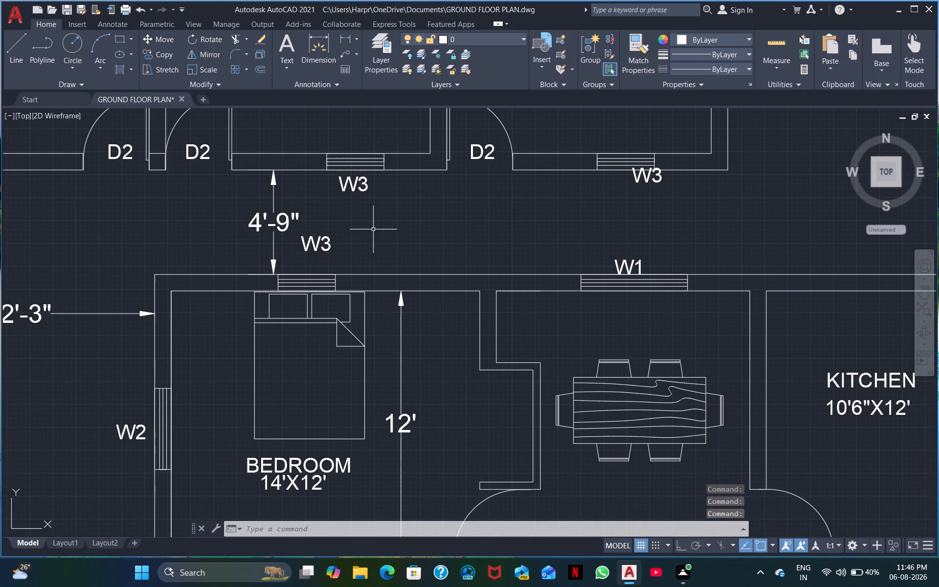
{"action": "left_click_drag", "start_coordinate": [354, 247], "coordinate": [340, 251]}
{"action": "left_click", "coordinate": [309, 245]}
{"action": "left_click_drag", "start_coordinate": [300, 250], "coordinate": [295, 260]}
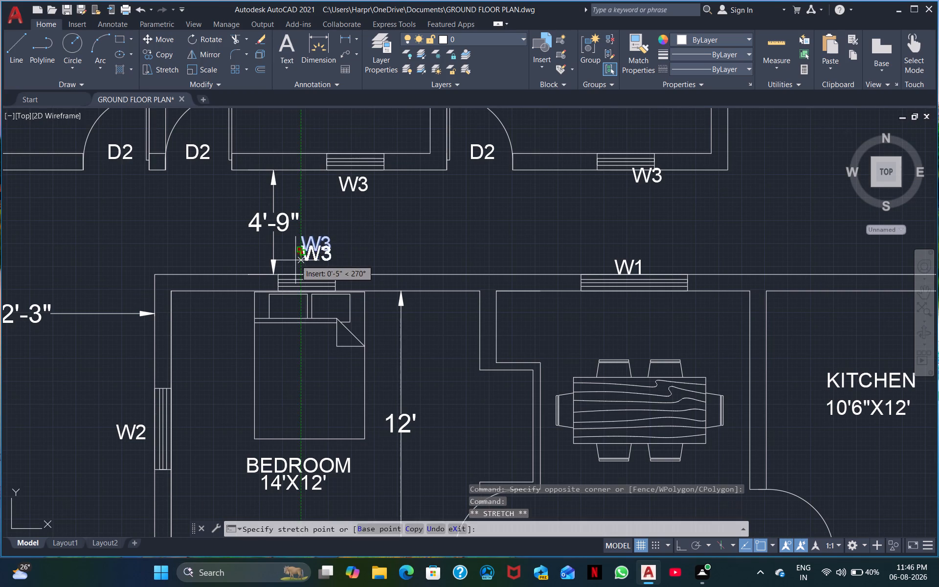
{"action": "left_click_drag", "start_coordinate": [295, 260], "coordinate": [290, 264]}
{"action": "left_click", "coordinate": [290, 264]}
{"action": "scroll", "coordinate": [356, 256], "scroll_direction": "down", "scroll_amount": 1}
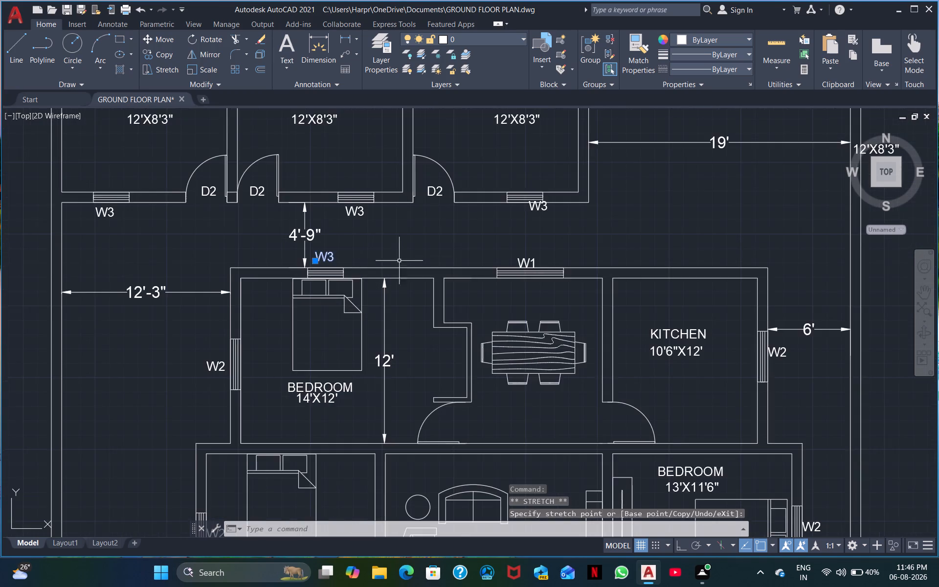
Shift the easternmost 12'X8'3" room's W3 tag slightly southwest so it sits clear beneath its window.
{"action": "middle_click_drag", "start_coordinate": [404, 262], "coordinate": [351, 191]}
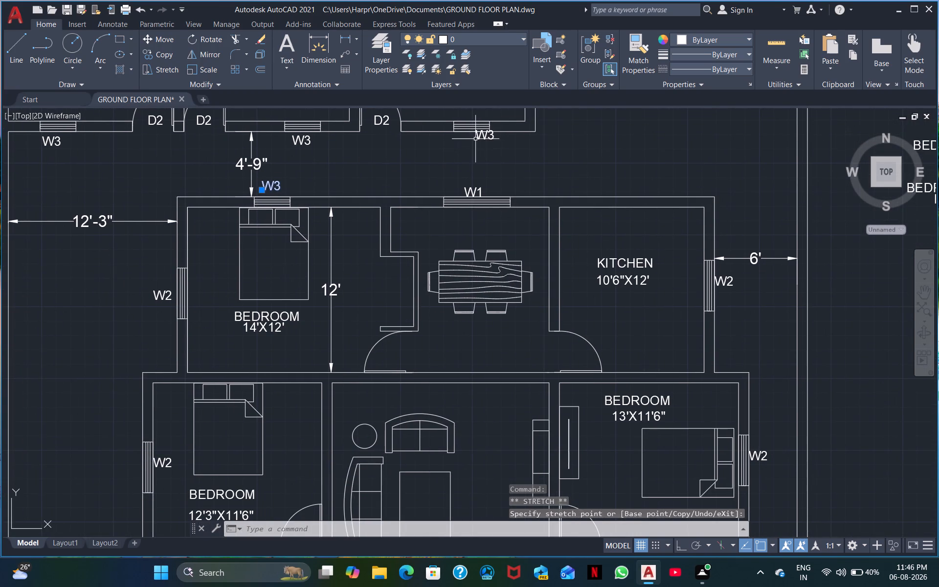
{"action": "left_click", "coordinate": [475, 139]}
{"action": "left_click", "coordinate": [486, 137]}
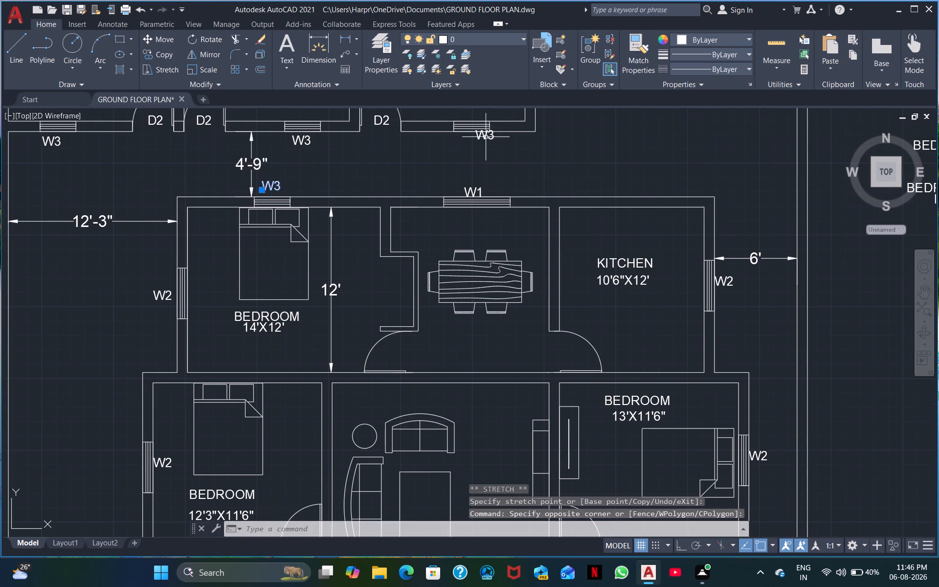
{"action": "left_click_drag", "start_coordinate": [505, 142], "coordinate": [477, 135]}
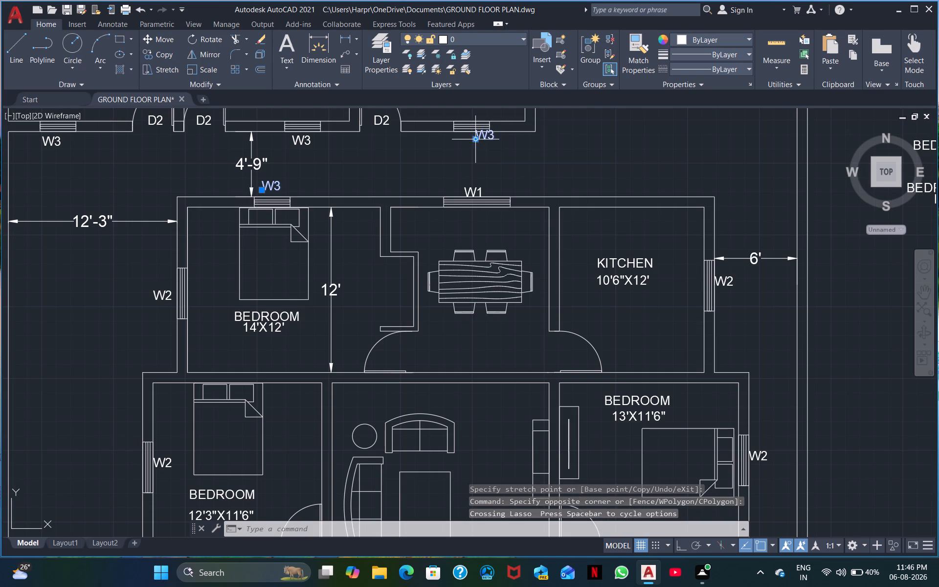
{"action": "left_click_drag", "start_coordinate": [473, 139], "coordinate": [457, 147]}
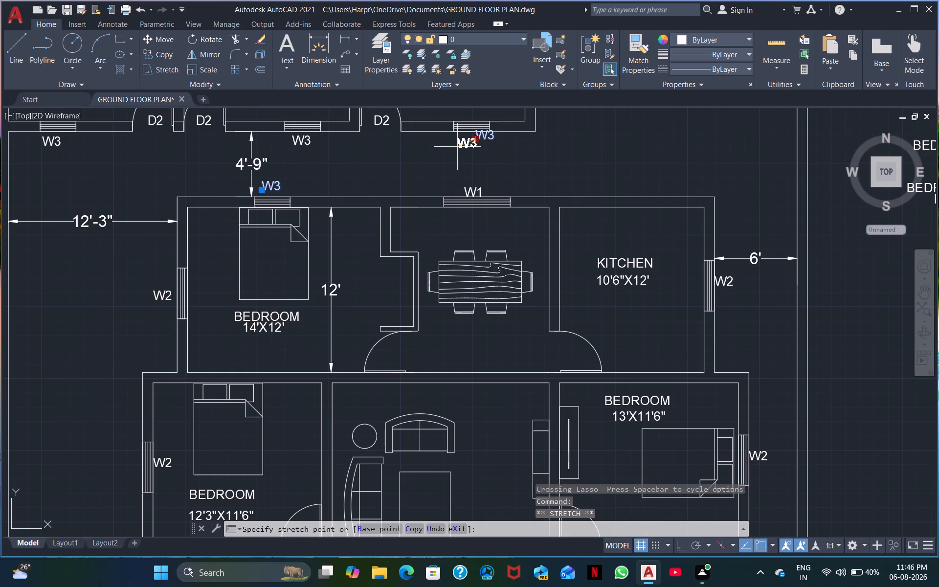
{"action": "left_click_drag", "start_coordinate": [457, 147], "coordinate": [459, 146]}
{"action": "left_click", "coordinate": [459, 146]}
{"action": "middle_click", "coordinate": [489, 148]}
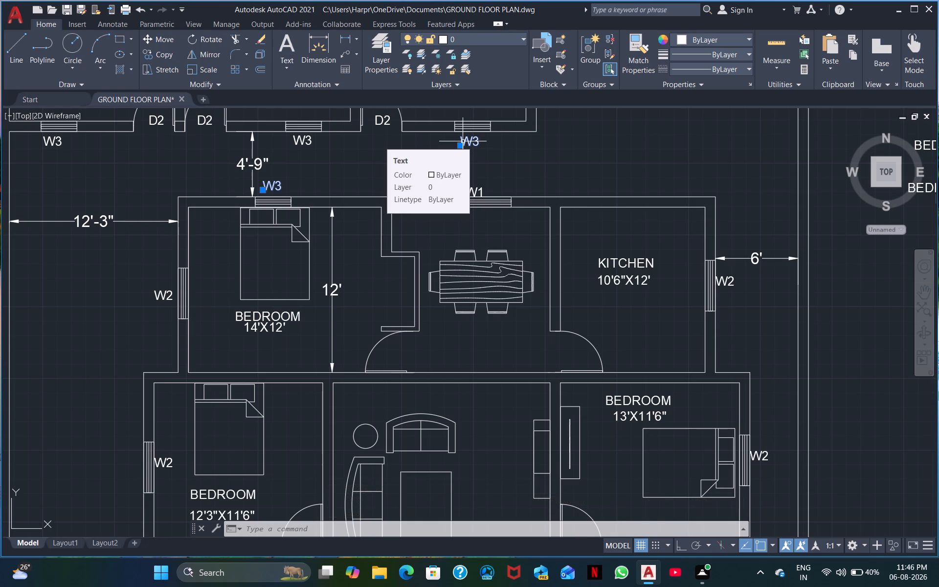
{"action": "left_click", "coordinate": [648, 149]}
{"action": "middle_click", "coordinate": [650, 160]}
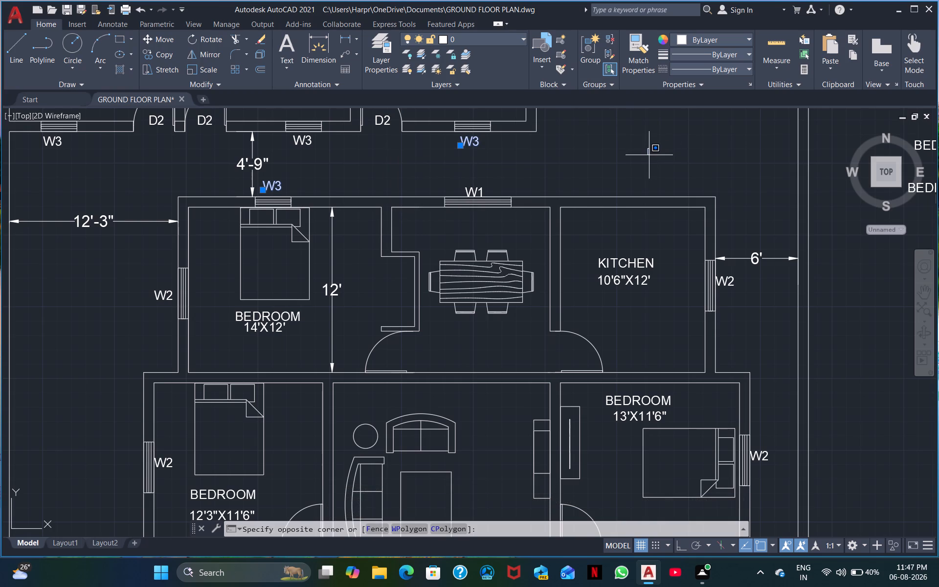
{"action": "key", "text": "Escape"}
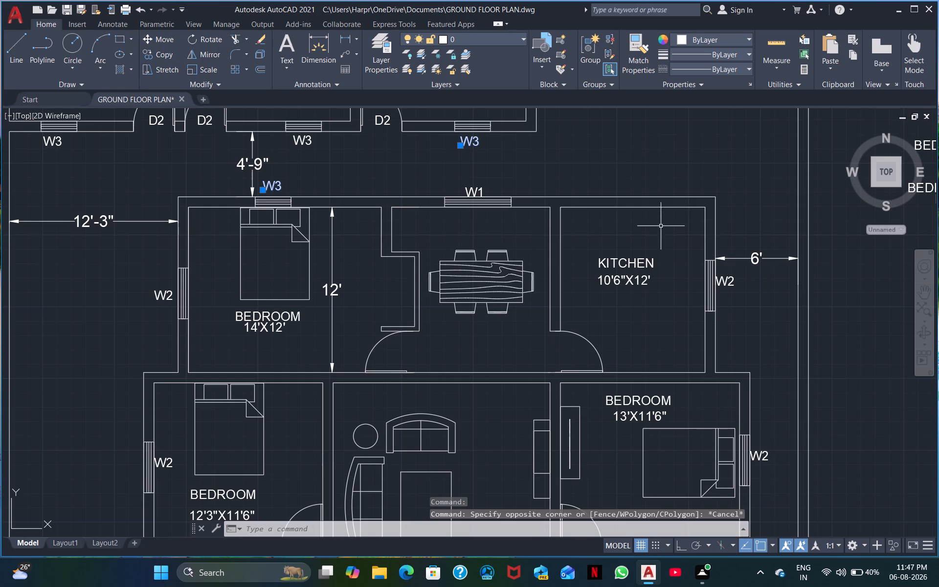
Move the D1 tag from the eastern label cluster to the door between the 14'X12' bedroom and the dining area.
{"action": "middle_click_drag", "start_coordinate": [639, 219], "coordinate": [488, 119]}
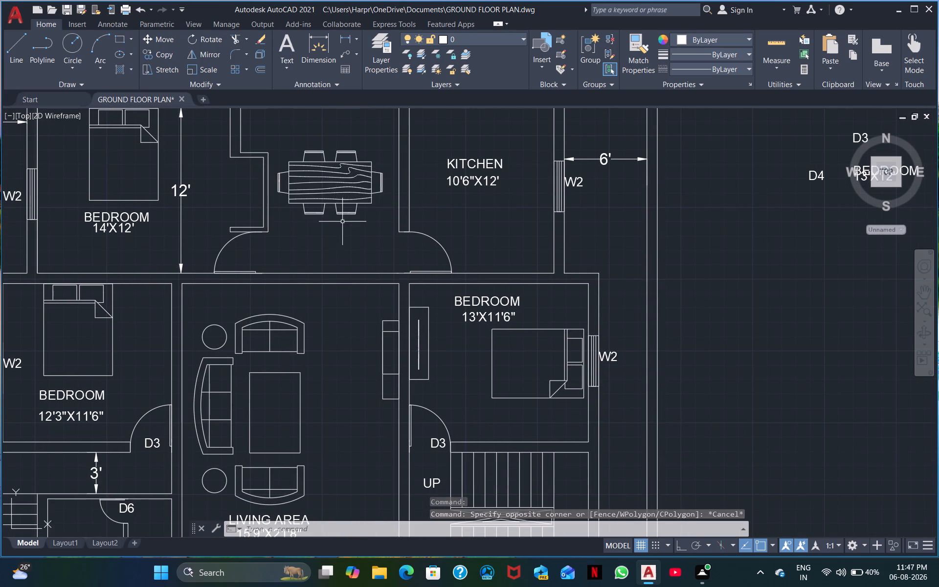
{"action": "scroll", "coordinate": [342, 222], "scroll_direction": "down", "scroll_amount": 2}
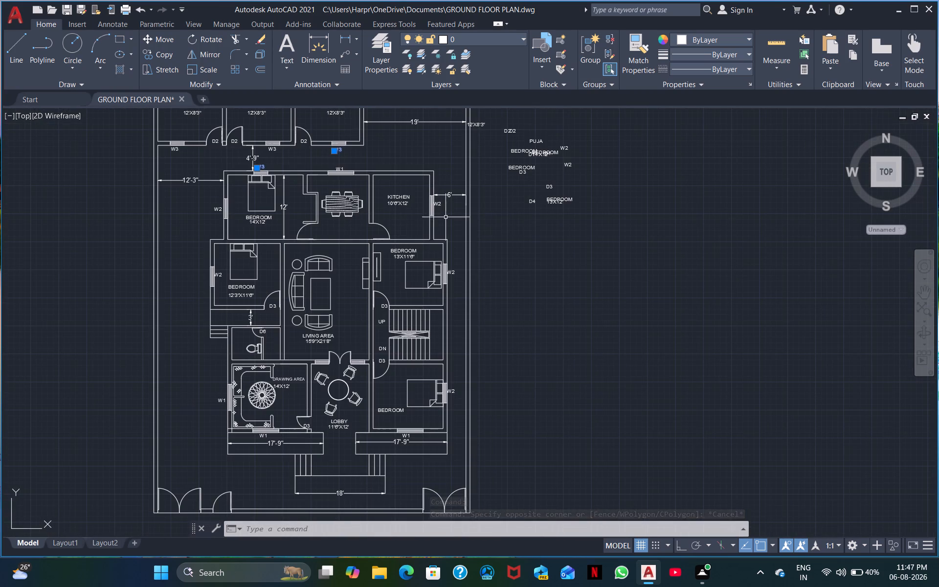
{"action": "scroll", "coordinate": [542, 182], "scroll_direction": "up", "scroll_amount": 2}
{"action": "middle_click_drag", "start_coordinate": [542, 181], "coordinate": [557, 223]}
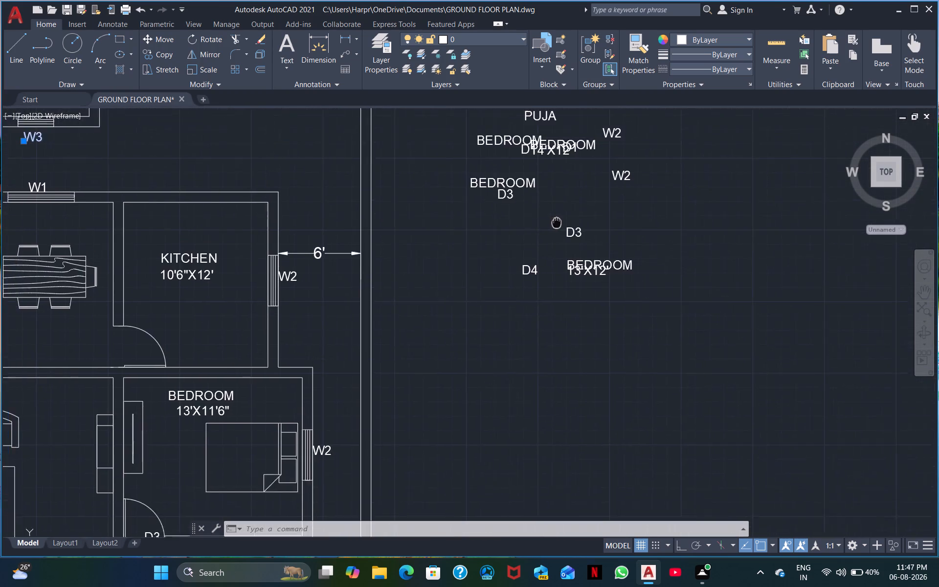
{"action": "middle_click_drag", "start_coordinate": [557, 223], "coordinate": [626, 252]}
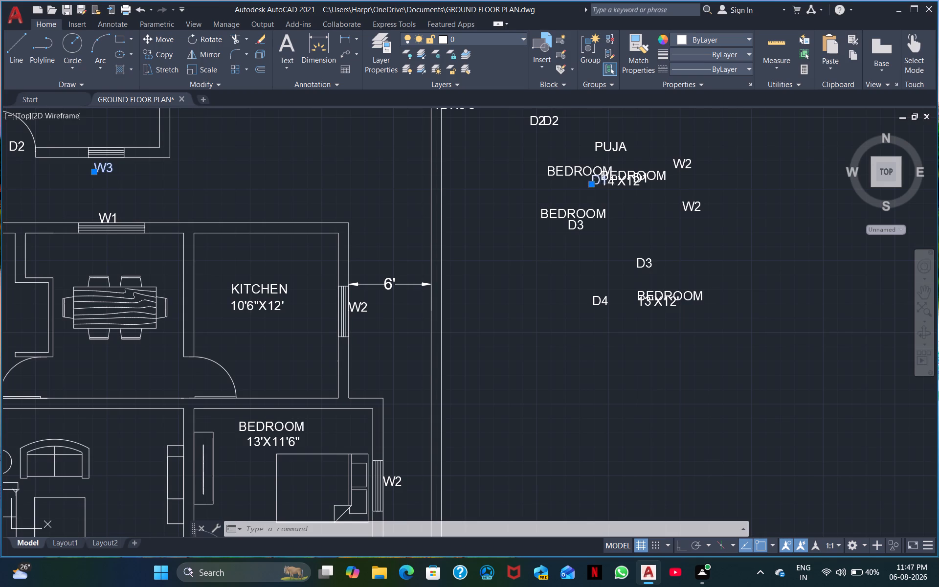
{"action": "left_click", "coordinate": [592, 184]}
{"action": "left_click_drag", "start_coordinate": [593, 186], "coordinate": [152, 380]}
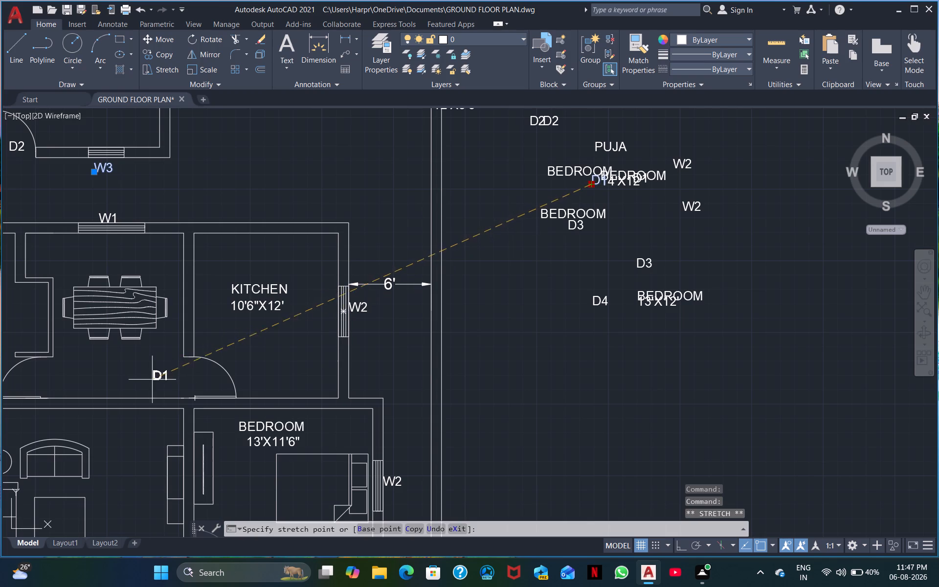
{"action": "left_click_drag", "start_coordinate": [152, 380], "coordinate": [187, 381]}
{"action": "left_click", "coordinate": [187, 381]}
{"action": "left_click", "coordinate": [185, 381]}
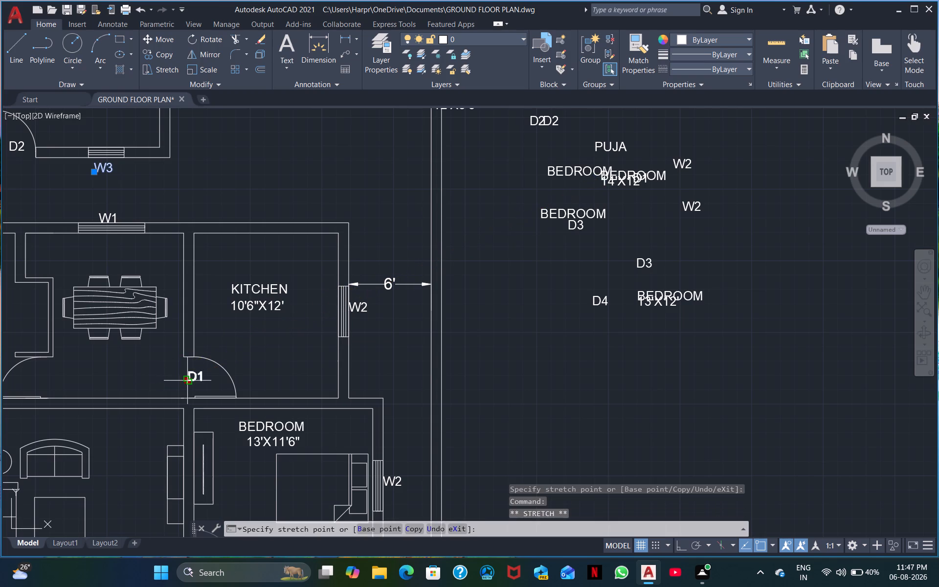
{"action": "left_click", "coordinate": [35, 377]}
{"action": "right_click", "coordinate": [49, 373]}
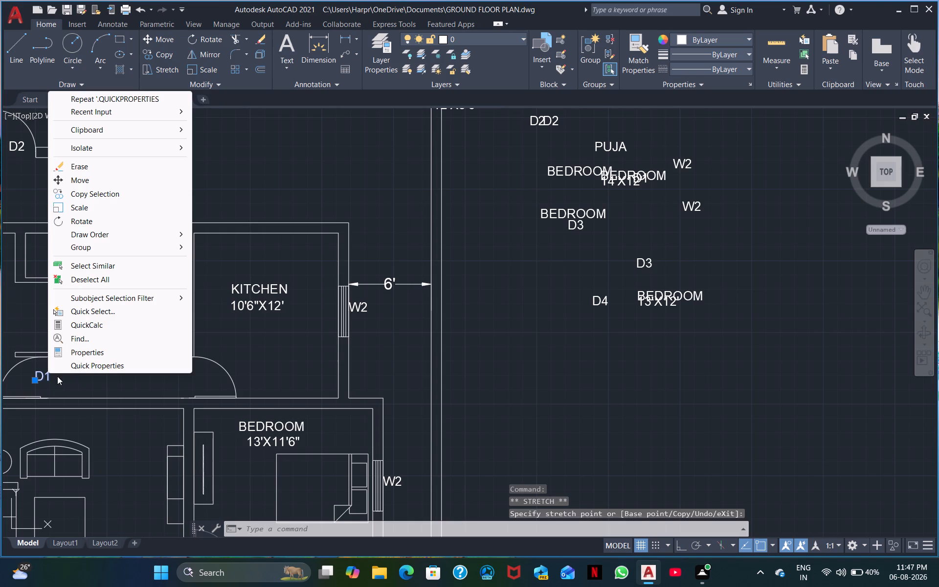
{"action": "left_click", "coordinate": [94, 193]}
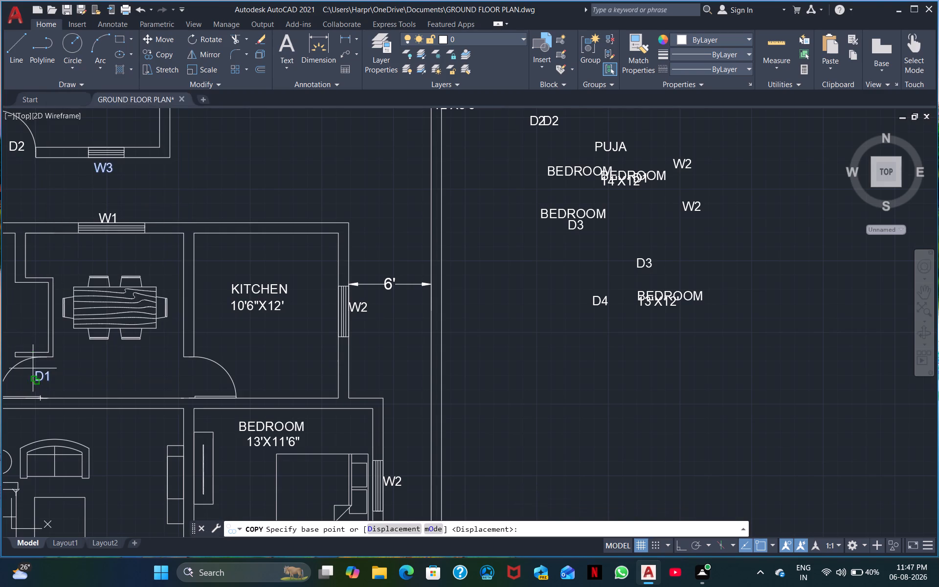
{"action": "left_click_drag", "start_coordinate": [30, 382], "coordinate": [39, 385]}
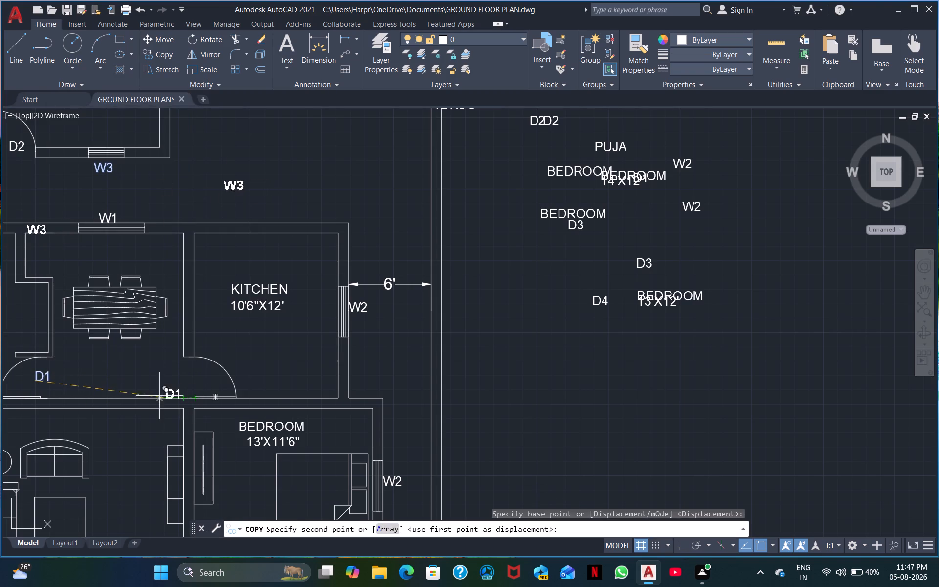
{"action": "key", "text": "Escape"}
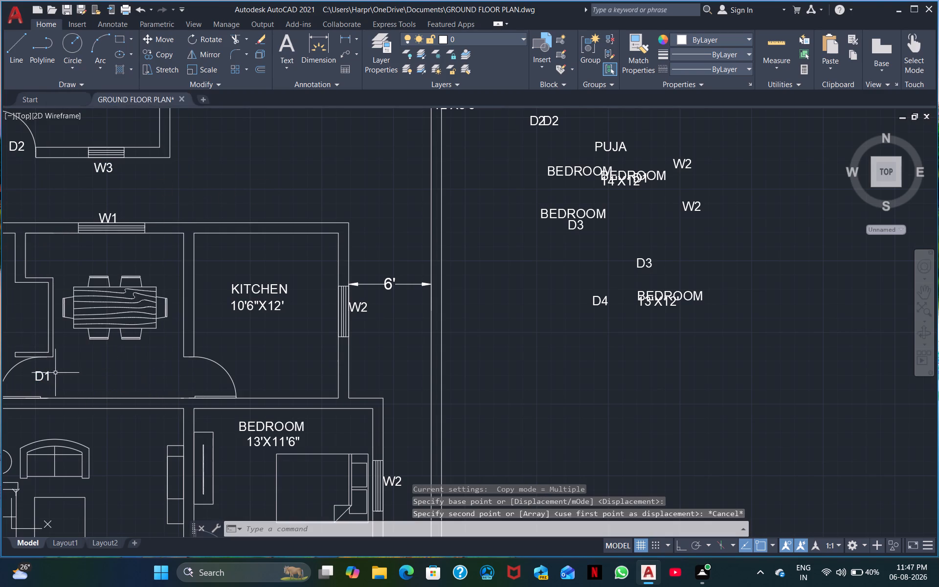
Copy the D1 tag from the door by the dining area to the kitchen door.
{"action": "left_click", "coordinate": [41, 377]}
{"action": "right_click", "coordinate": [61, 371]}
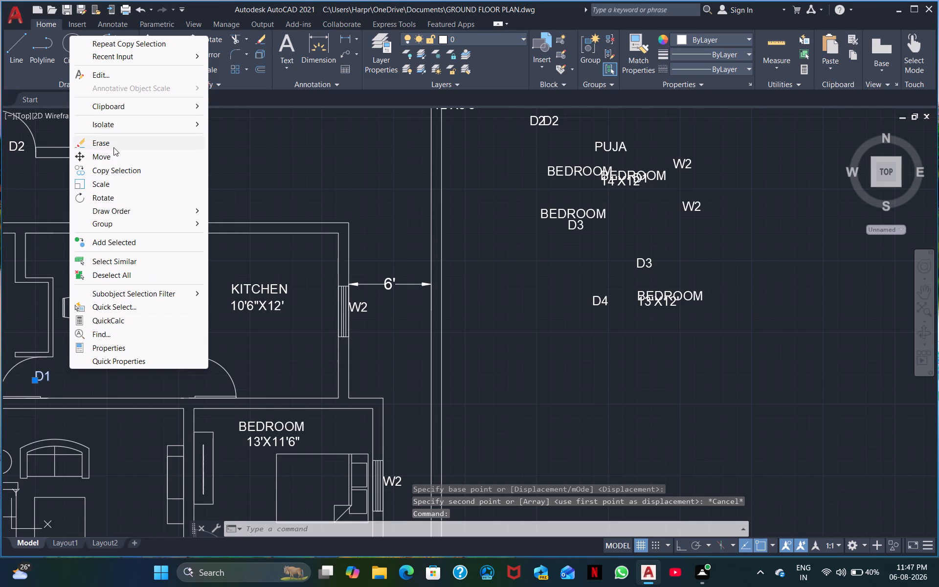
{"action": "left_click", "coordinate": [110, 170]}
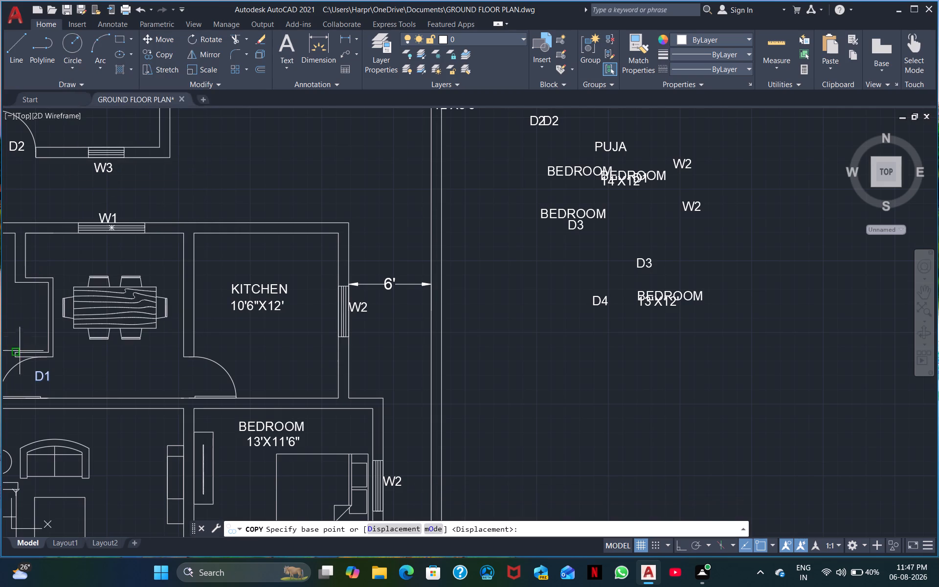
{"action": "left_click_drag", "start_coordinate": [36, 376], "coordinate": [43, 381]}
{"action": "left_click", "coordinate": [184, 382]}
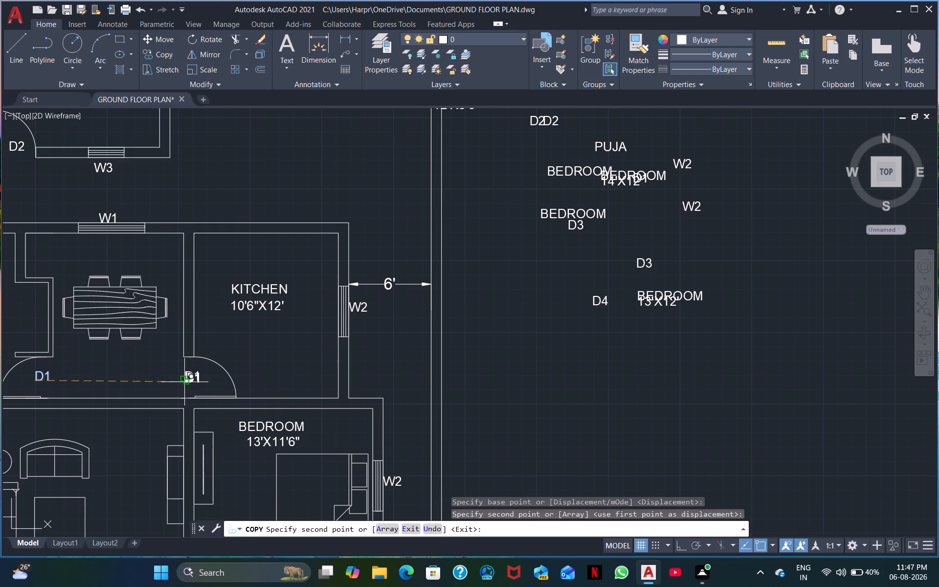
{"action": "key", "text": "Escape"}
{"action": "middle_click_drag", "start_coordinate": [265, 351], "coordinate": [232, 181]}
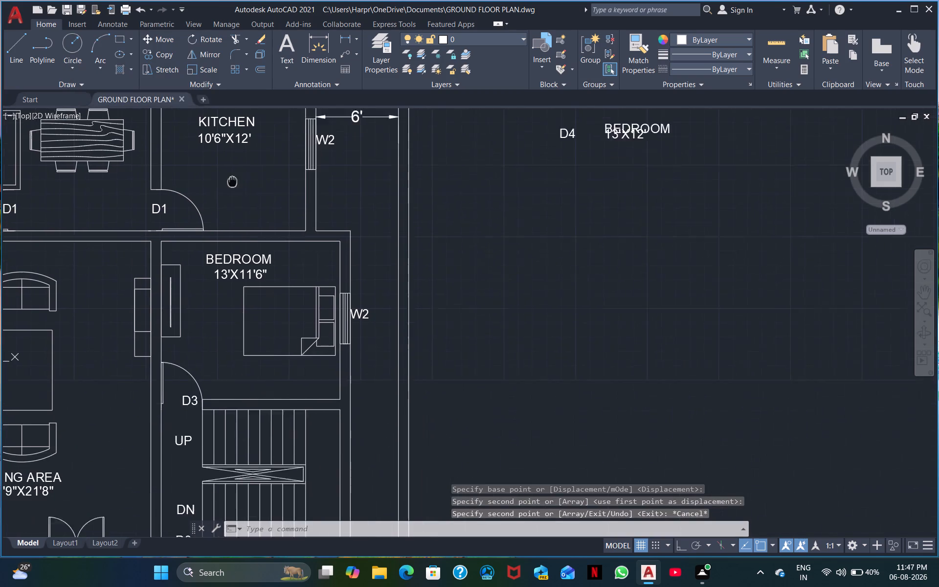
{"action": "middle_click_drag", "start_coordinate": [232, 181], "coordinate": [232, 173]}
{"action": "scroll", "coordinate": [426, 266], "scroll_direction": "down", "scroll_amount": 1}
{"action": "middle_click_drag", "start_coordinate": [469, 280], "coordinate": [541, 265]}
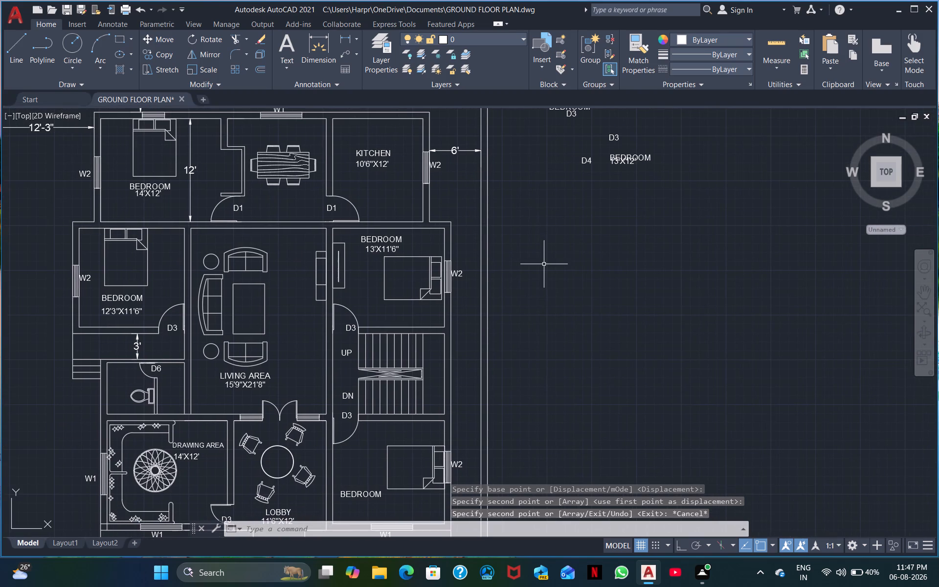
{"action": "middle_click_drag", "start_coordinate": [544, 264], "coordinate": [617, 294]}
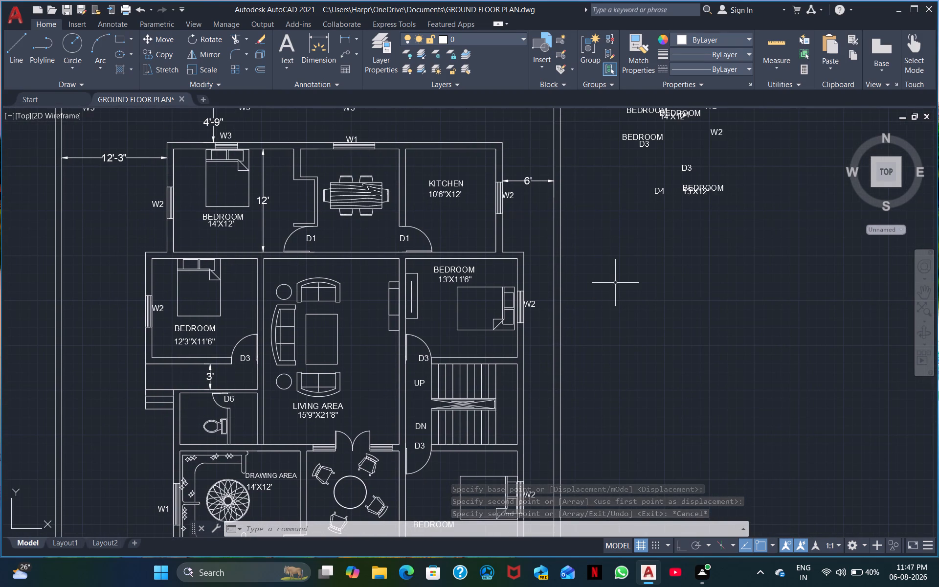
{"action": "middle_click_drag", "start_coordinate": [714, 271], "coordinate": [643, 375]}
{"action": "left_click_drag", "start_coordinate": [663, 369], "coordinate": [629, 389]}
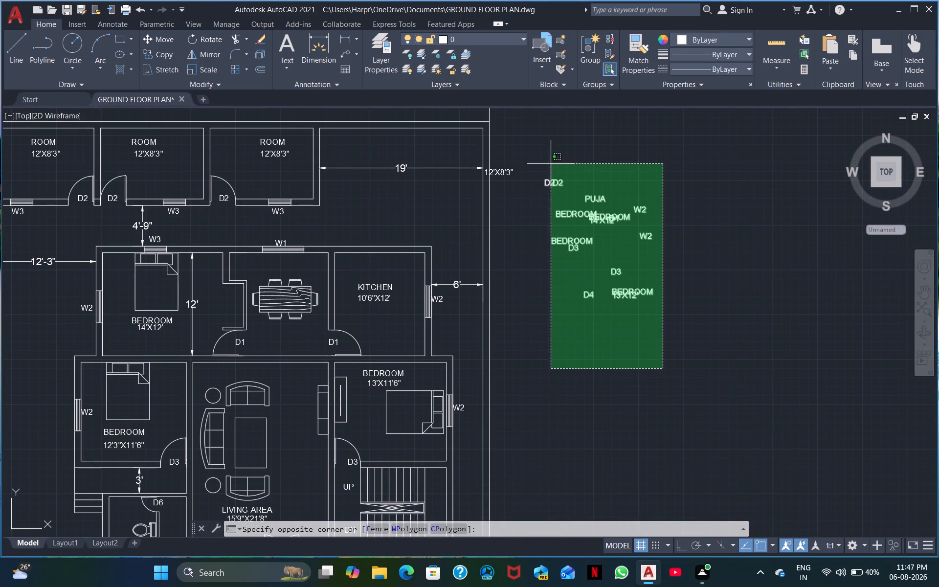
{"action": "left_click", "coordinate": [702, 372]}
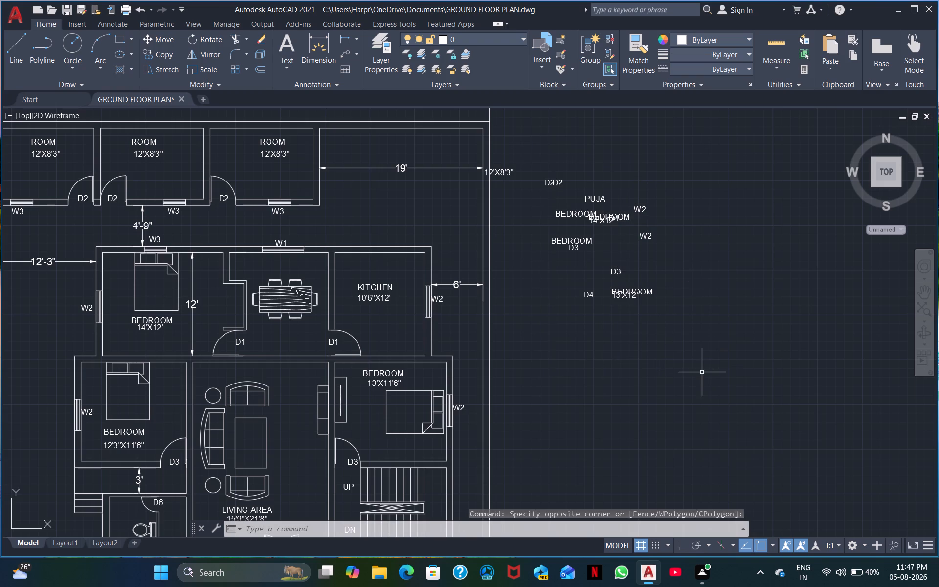
Move the 13'X12' room size from the eastern label cluster to the BEDROOM label of the southeast bedroom.
{"action": "middle_click_drag", "start_coordinate": [702, 372], "coordinate": [754, 274]}
{"action": "middle_click_drag", "start_coordinate": [758, 286], "coordinate": [687, 223]}
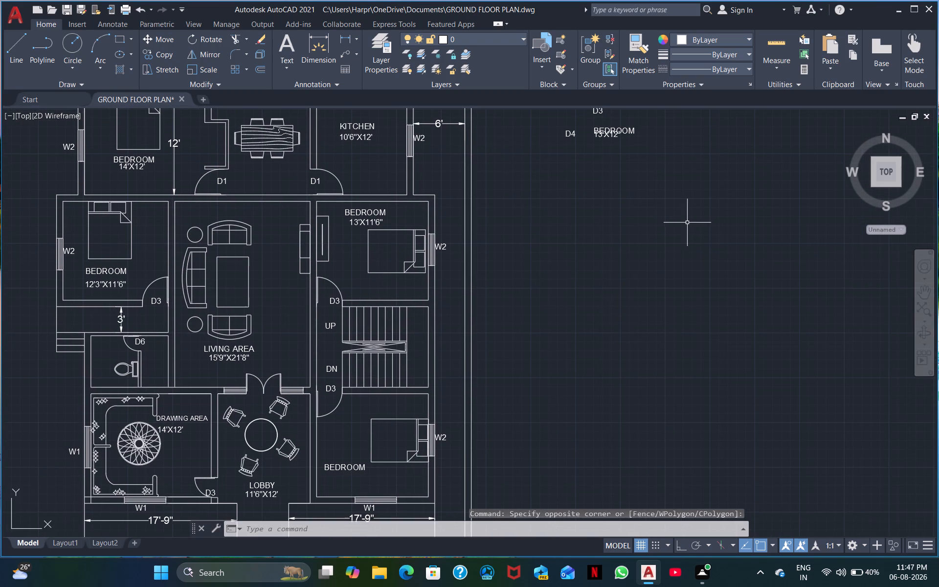
{"action": "middle_click_drag", "start_coordinate": [687, 223], "coordinate": [692, 219]}
{"action": "left_click", "coordinate": [608, 132]}
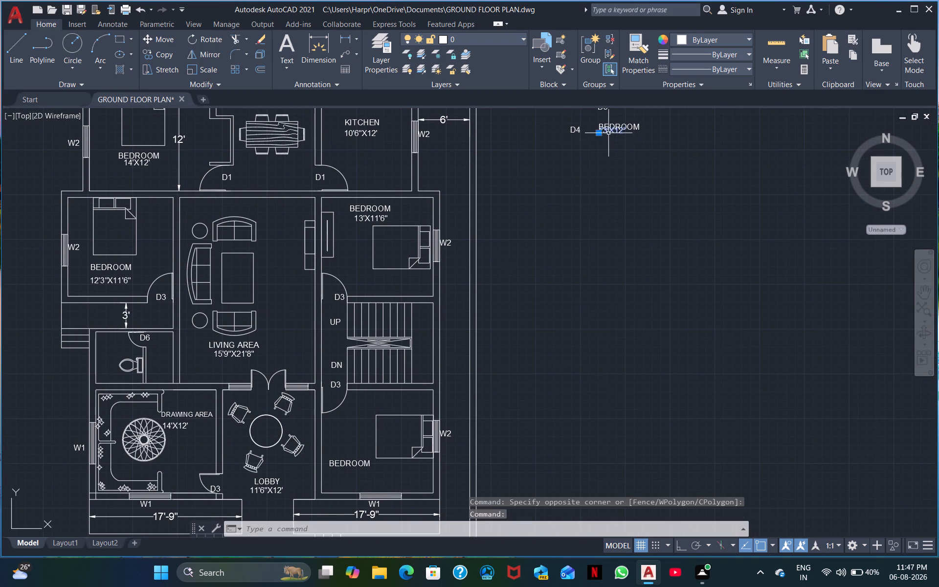
{"action": "left_click_drag", "start_coordinate": [602, 131], "coordinate": [594, 148]}
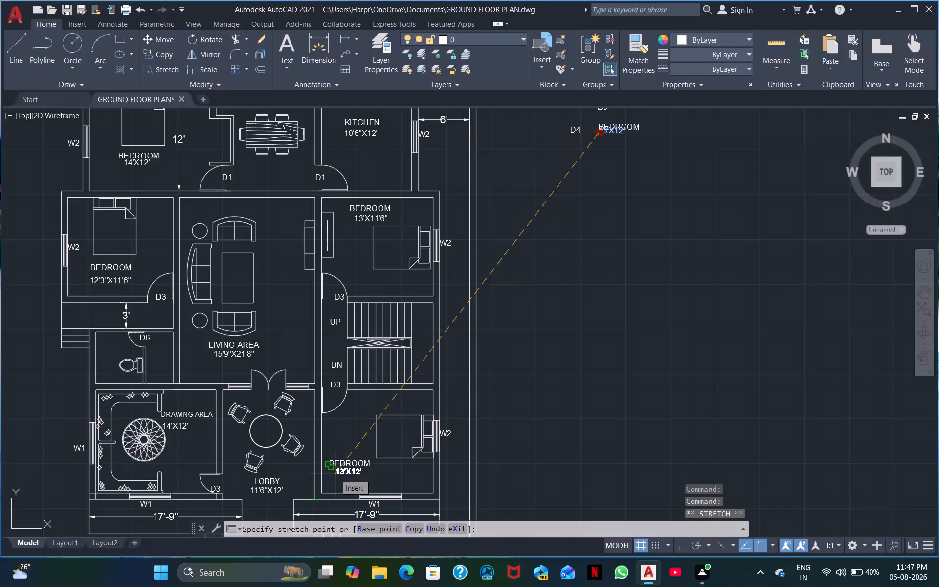
{"action": "left_click", "coordinate": [335, 474]}
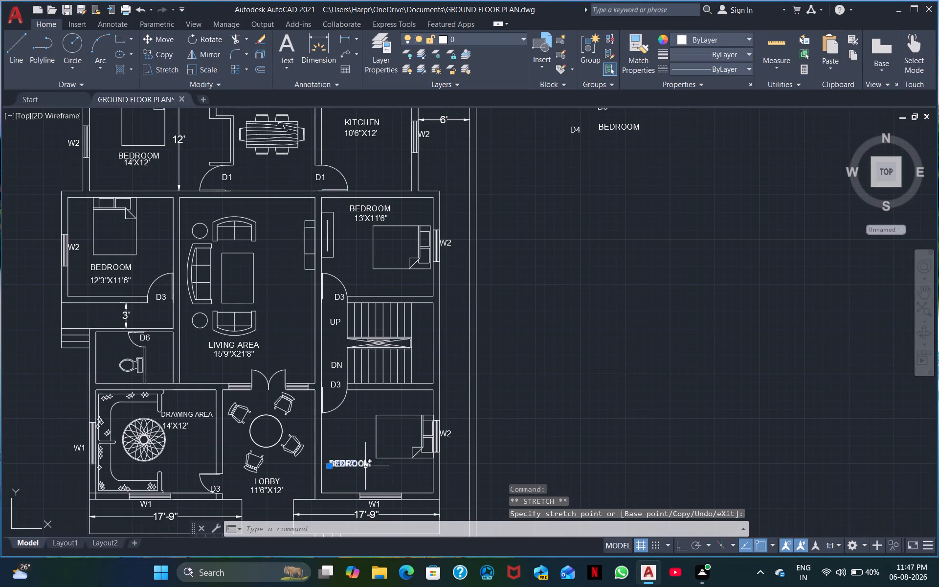
{"action": "left_click", "coordinate": [333, 469]}
{"action": "left_click_drag", "start_coordinate": [331, 467], "coordinate": [335, 480]}
{"action": "key", "text": "Escape"}
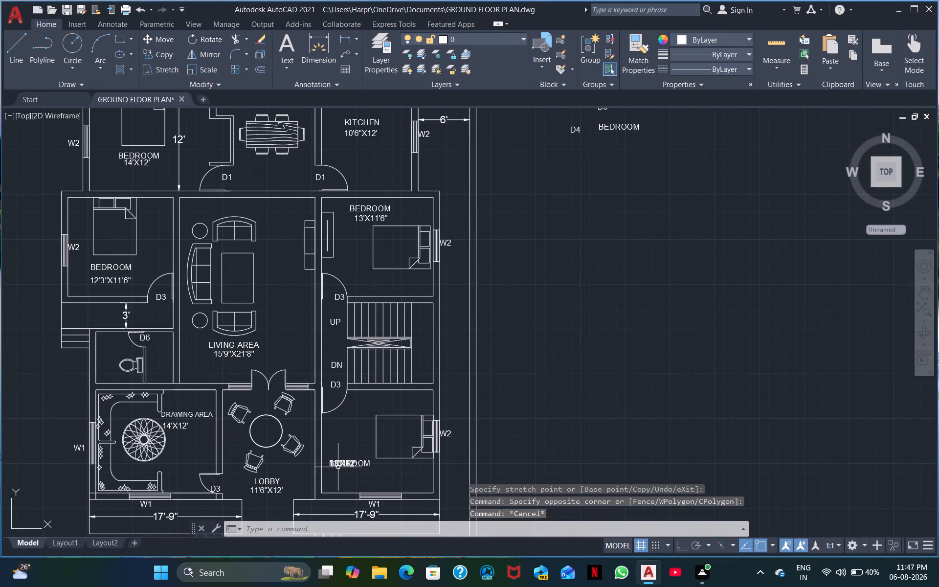
Shift the southeast bedroom's BEDROOM label slightly south, clear of its 13'X12' room size.
{"action": "left_click", "coordinate": [342, 463]}
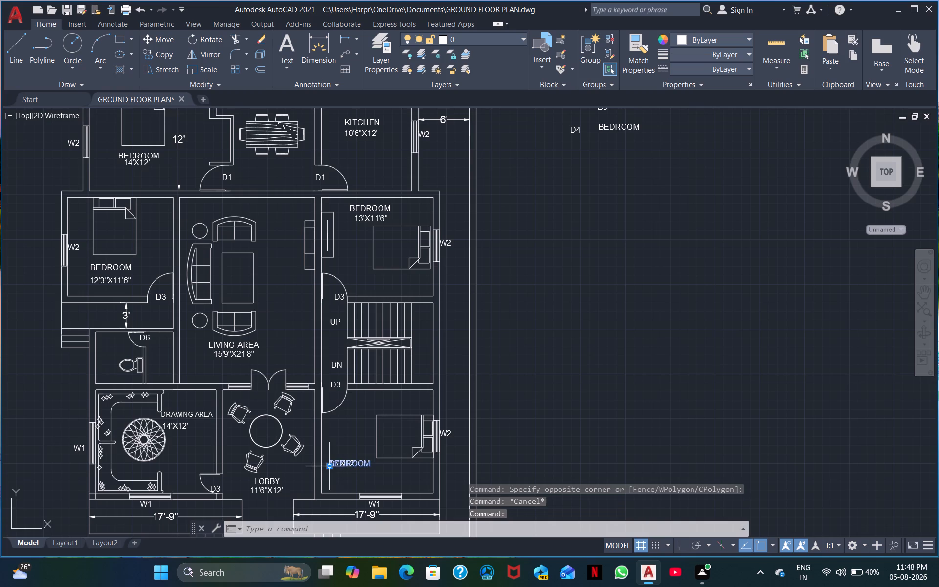
{"action": "left_click_drag", "start_coordinate": [329, 469], "coordinate": [334, 479]}
{"action": "left_click_drag", "start_coordinate": [333, 476], "coordinate": [326, 467]}
{"action": "left_click_drag", "start_coordinate": [326, 466], "coordinate": [328, 461]}
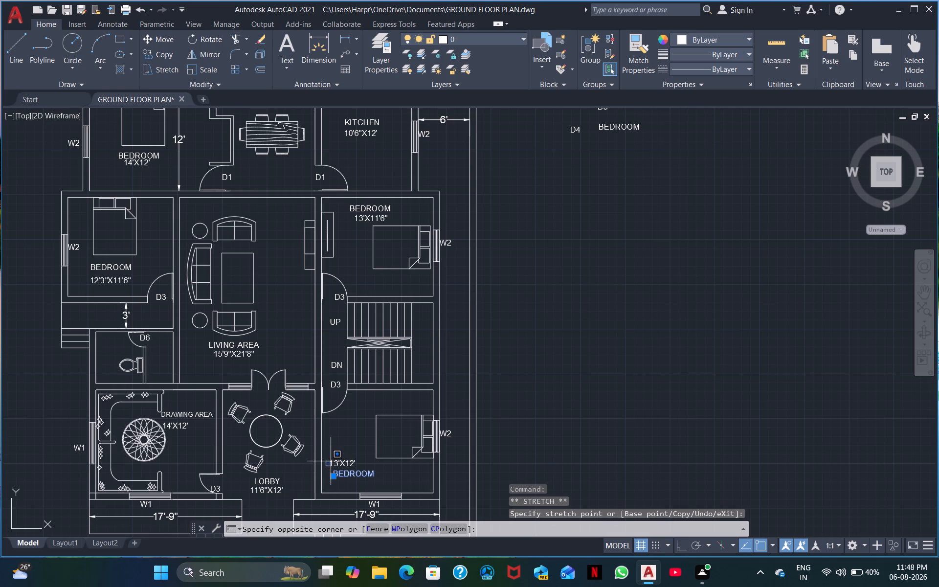
Move the 13'X12' room size just beneath the southeast bedroom's BEDROOM label.
{"action": "left_click", "coordinate": [340, 463]}
{"action": "left_click_drag", "start_coordinate": [341, 463], "coordinate": [344, 476]}
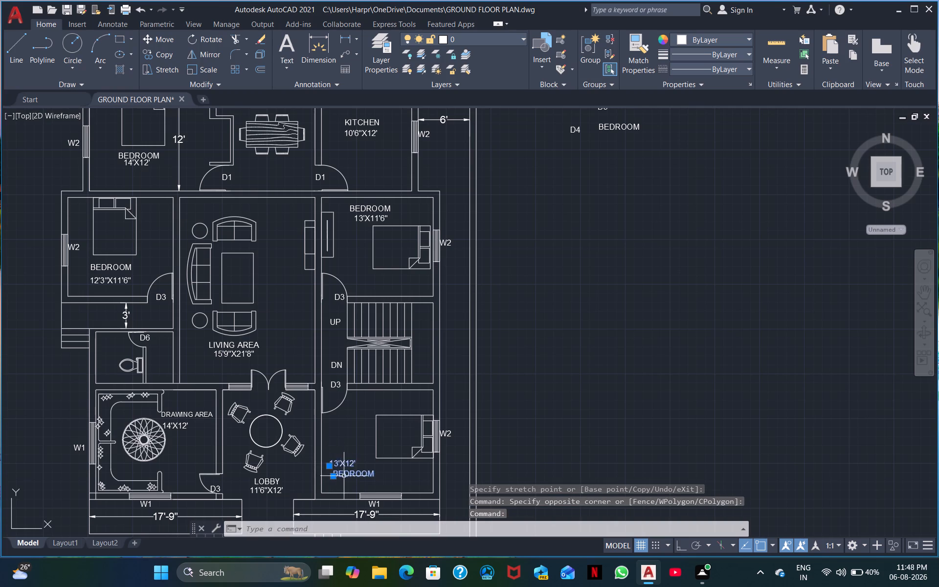
{"action": "key", "text": "Escape"}
{"action": "left_click", "coordinate": [338, 463]}
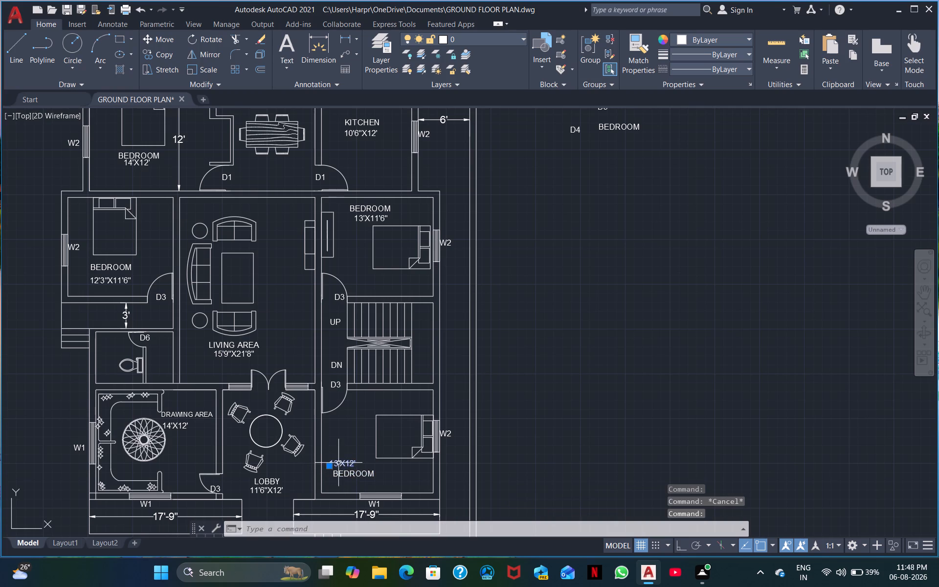
{"action": "left_click_drag", "start_coordinate": [331, 466], "coordinate": [339, 485]}
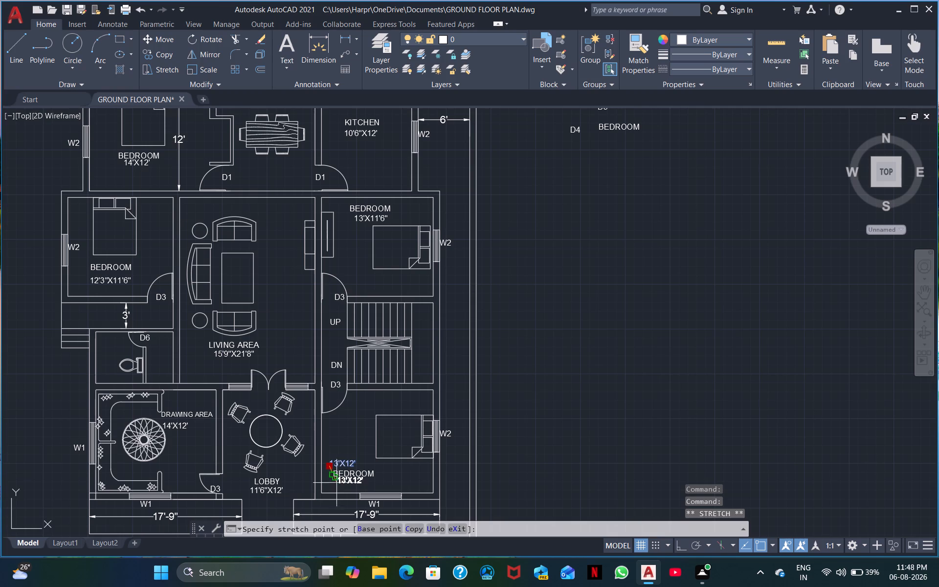
{"action": "left_click", "coordinate": [337, 486]}
{"action": "key", "text": "Escape"}
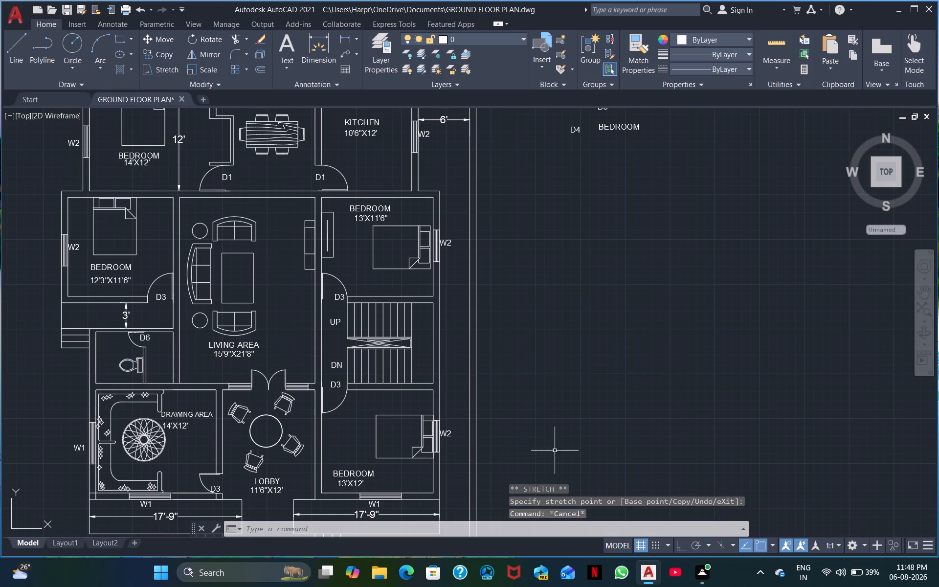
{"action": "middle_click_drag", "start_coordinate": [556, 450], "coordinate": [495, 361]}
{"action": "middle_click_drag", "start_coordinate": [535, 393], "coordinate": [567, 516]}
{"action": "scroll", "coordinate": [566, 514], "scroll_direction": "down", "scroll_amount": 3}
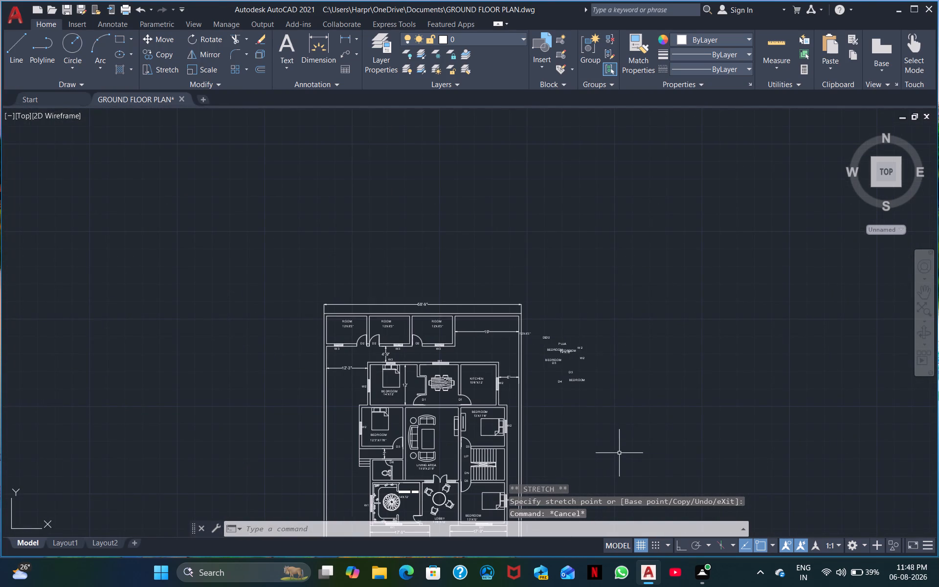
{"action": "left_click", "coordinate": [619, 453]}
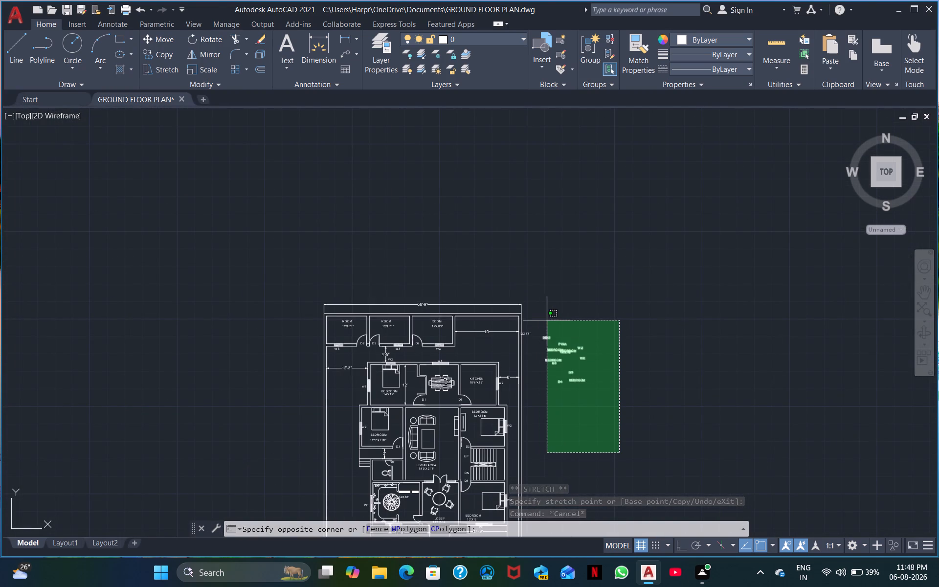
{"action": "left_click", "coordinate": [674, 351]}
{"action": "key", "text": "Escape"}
Erase all leftover labels and tags in the cluster east of the plan, including the stray 12'X8'3" size at the boundary line.
{"action": "scroll", "coordinate": [653, 371], "scroll_direction": "up", "scroll_amount": 2}
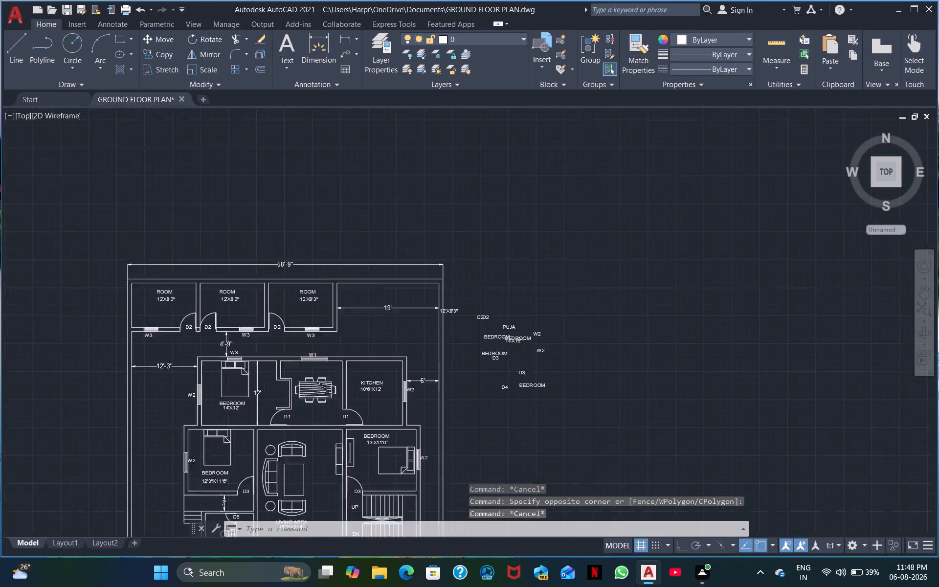
{"action": "middle_click_drag", "start_coordinate": [559, 346], "coordinate": [682, 311]}
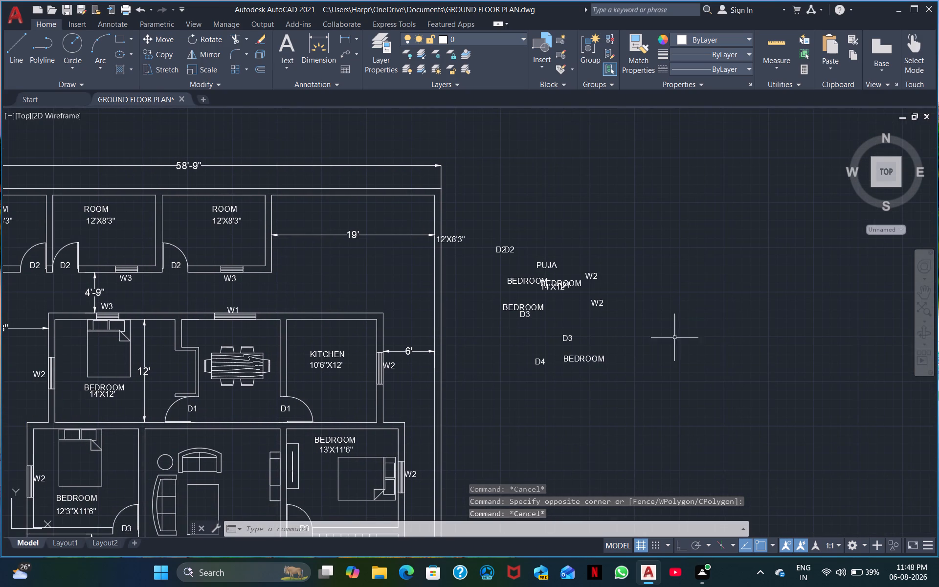
{"action": "left_click_drag", "start_coordinate": [604, 426], "coordinate": [570, 414]}
{"action": "left_click", "coordinate": [455, 222]}
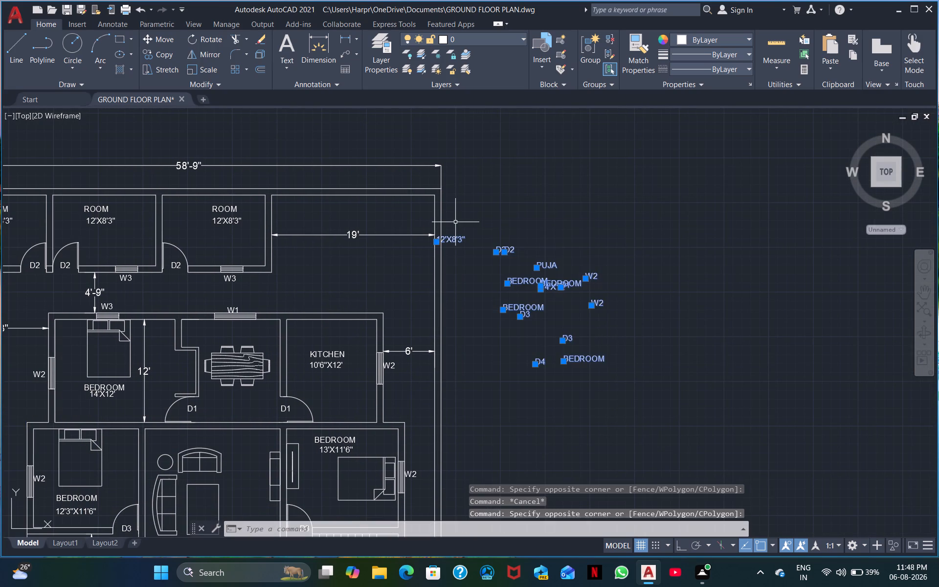
{"action": "right_click", "coordinate": [486, 238]}
{"action": "left_click", "coordinate": [539, 316]}
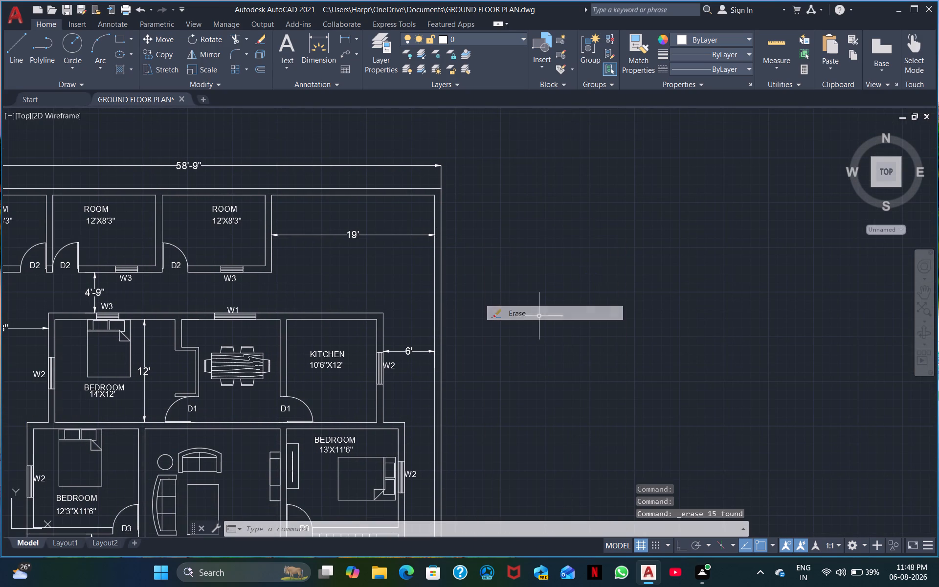
Add a linear dimension across the gap between the 13'X11'6" bedroom's east wall and the eastern boundary wall.
{"action": "middle_click_drag", "start_coordinate": [555, 325], "coordinate": [785, 212]}
{"action": "scroll", "coordinate": [785, 212], "scroll_direction": "down", "scroll_amount": 1}
{"action": "middle_click_drag", "start_coordinate": [785, 212], "coordinate": [698, 190]}
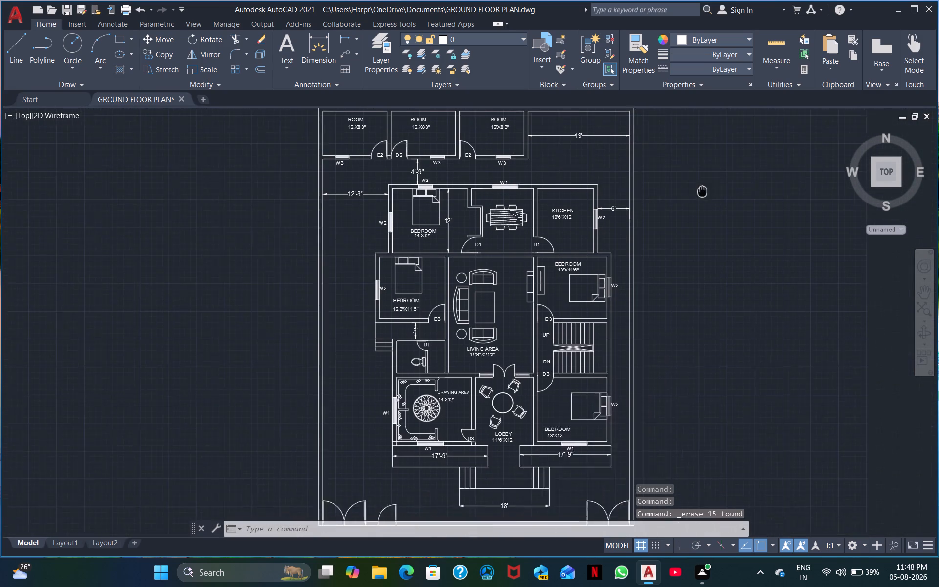
{"action": "middle_click_drag", "start_coordinate": [698, 190], "coordinate": [694, 188]}
{"action": "left_click", "coordinate": [348, 35]}
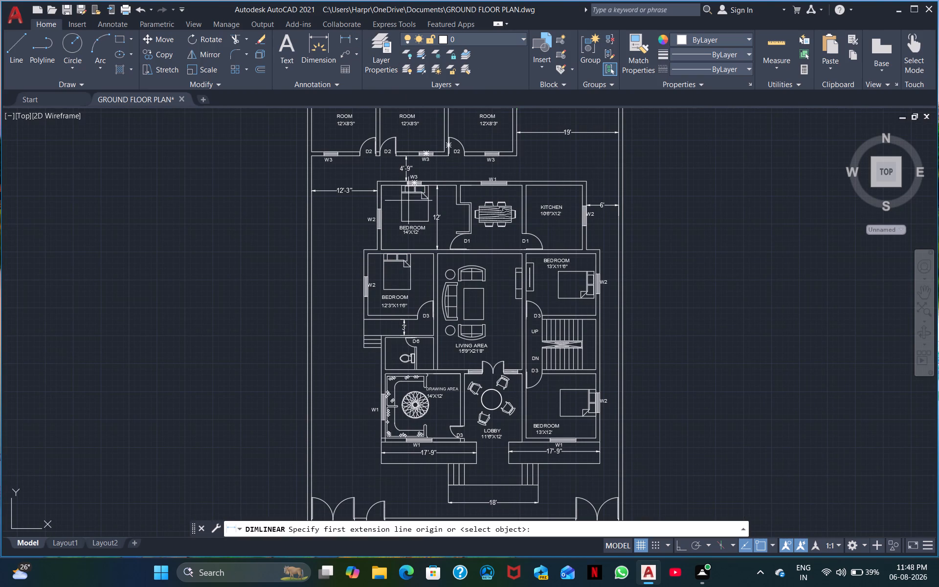
{"action": "scroll", "coordinate": [421, 209], "scroll_direction": "up", "scroll_amount": 2}
{"action": "middle_click_drag", "start_coordinate": [514, 211], "coordinate": [340, 171]}
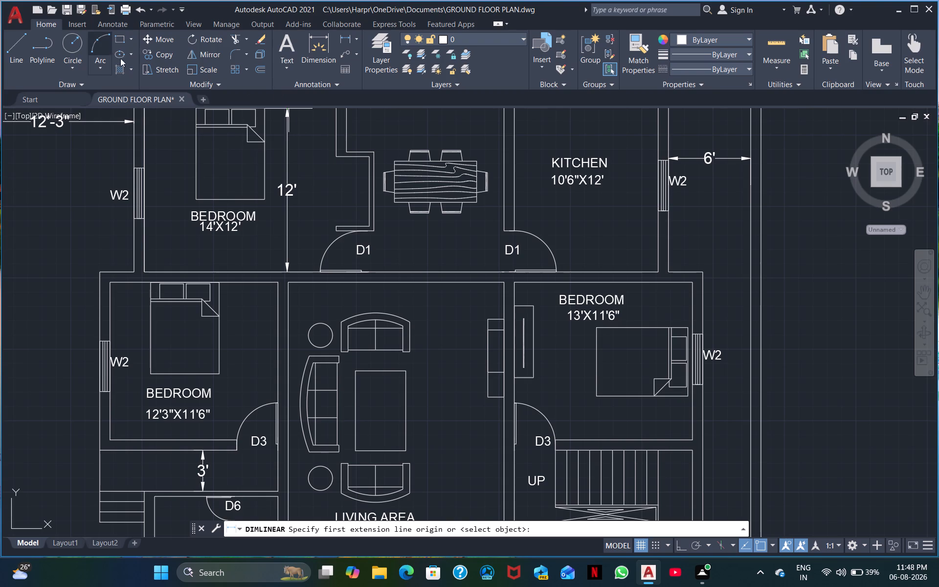
{"action": "middle_click_drag", "start_coordinate": [651, 233], "coordinate": [495, 130]}
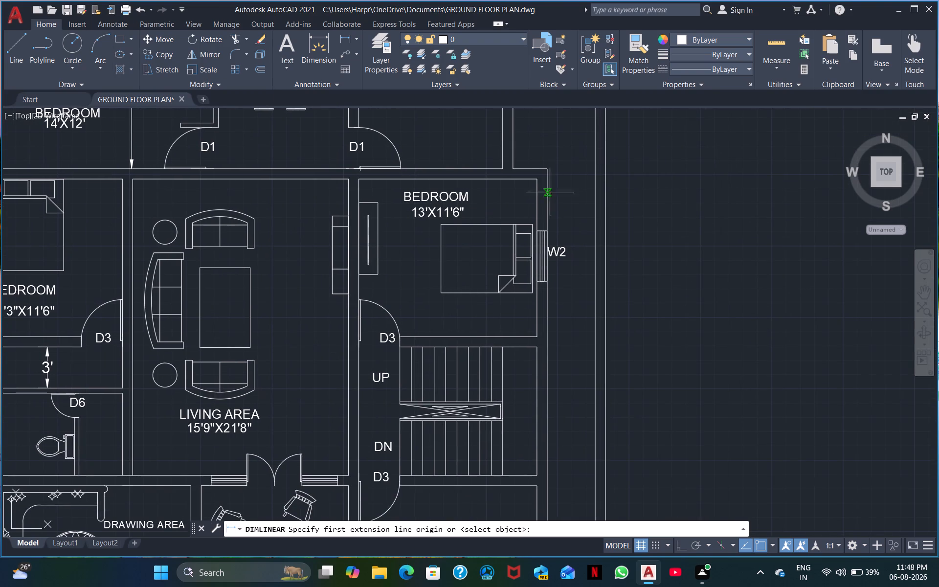
{"action": "left_click", "coordinate": [545, 202]}
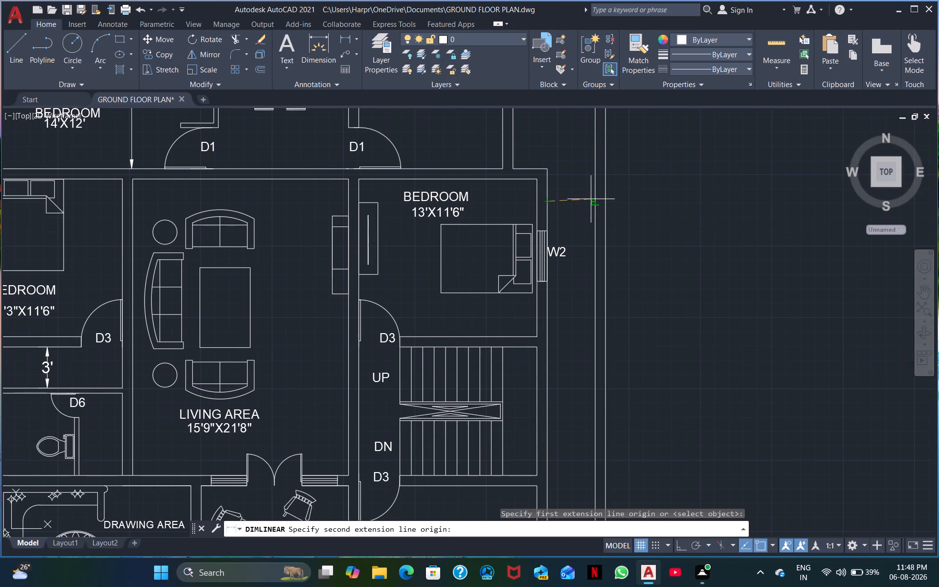
{"action": "left_click", "coordinate": [598, 200]}
{"action": "left_click", "coordinate": [583, 197]}
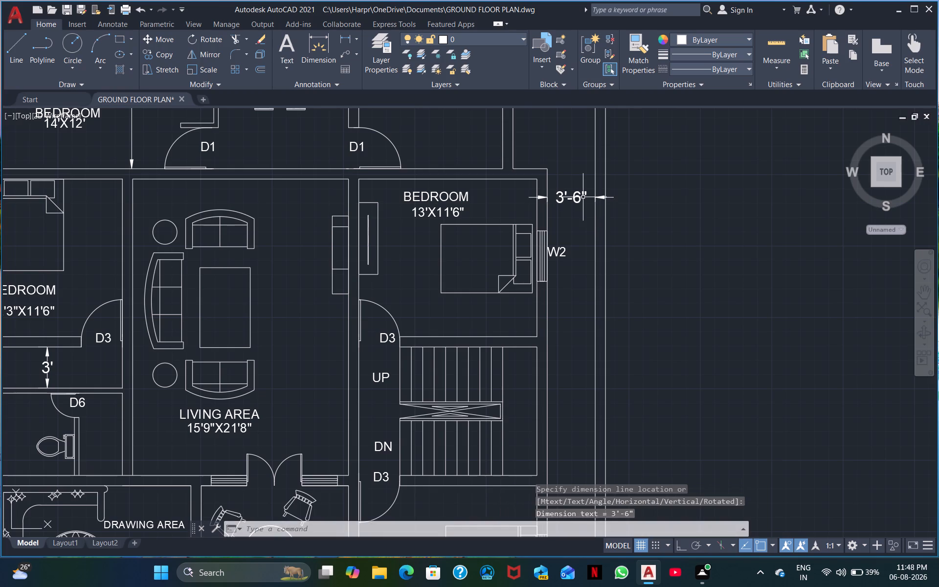
Add a horizontal linear dimension, using Ortho, from the 12'3"X11'6" bedroom's west wall to the western boundary wall.
{"action": "middle_click_drag", "start_coordinate": [591, 275], "coordinate": [897, 219]}
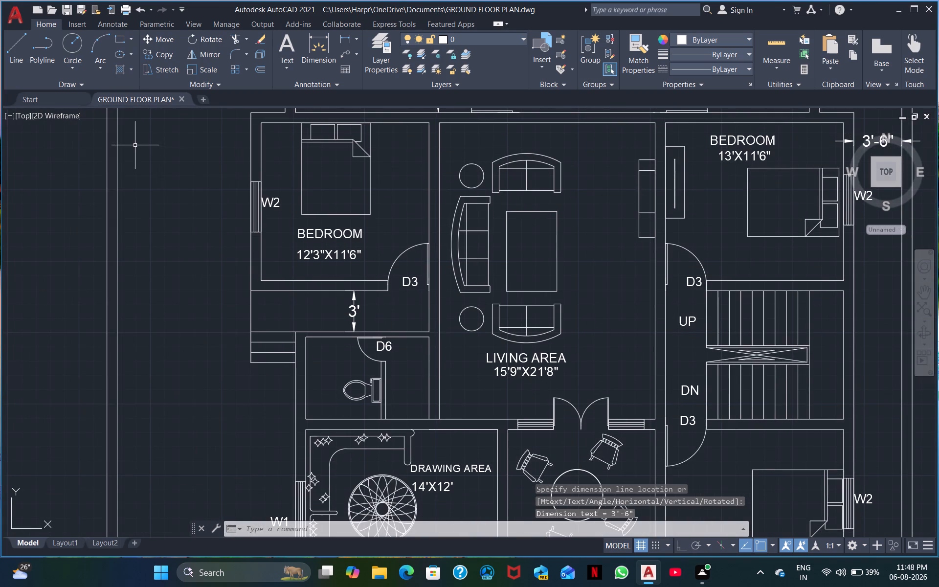
{"action": "key", "text": "space"}
{"action": "left_click", "coordinate": [249, 167]}
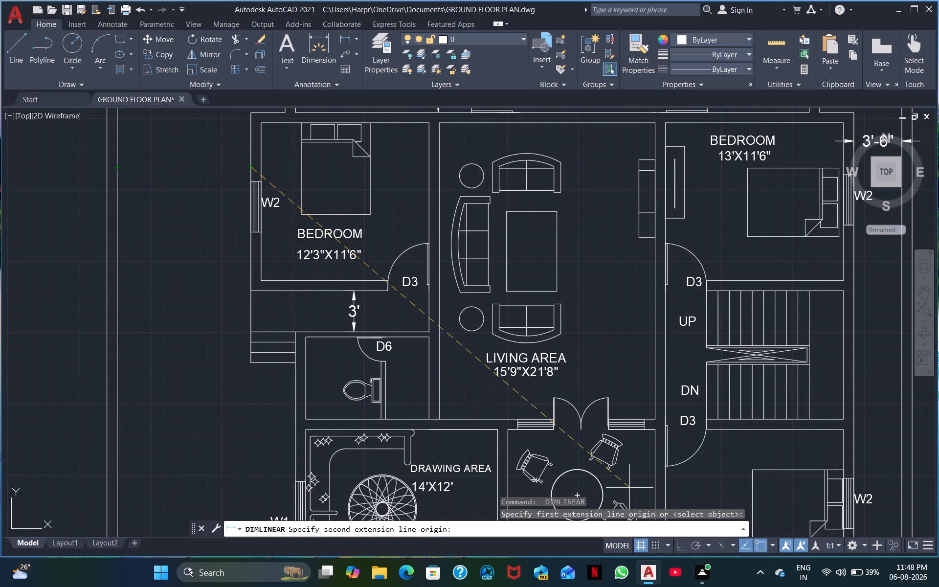
{"action": "left_click", "coordinate": [678, 546]}
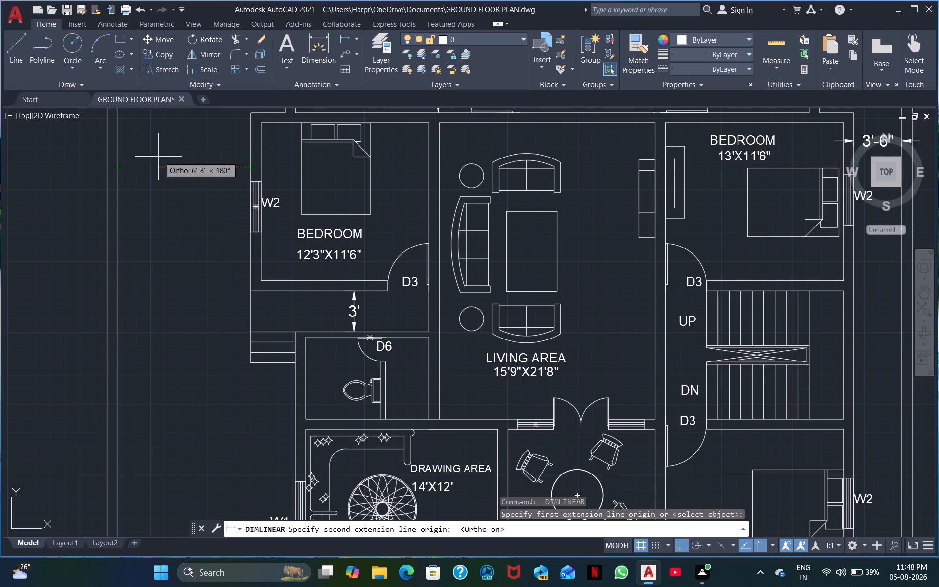
{"action": "left_click", "coordinate": [118, 165]}
{"action": "left_click", "coordinate": [133, 157]}
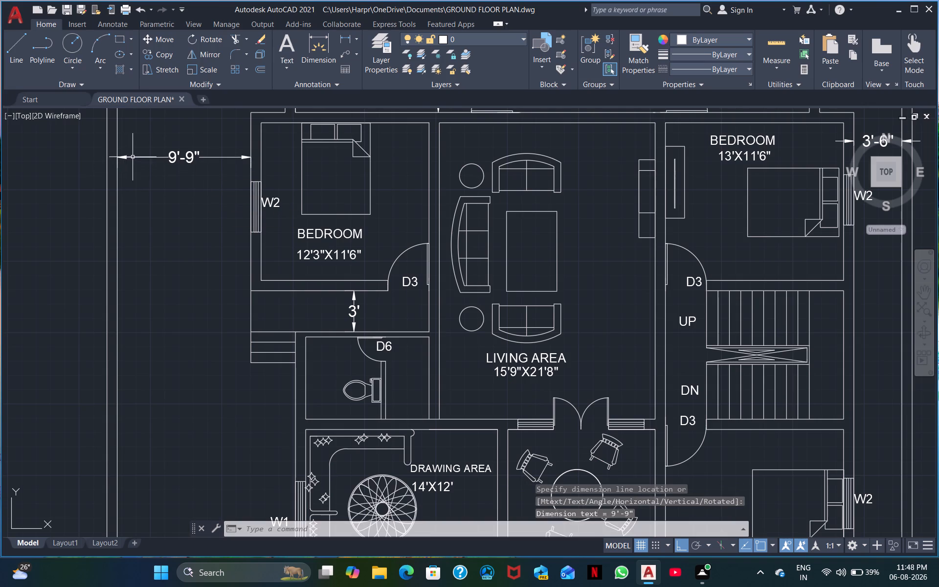
Dimension the tread depth of the lowest outside step west of the toilet, placing the dimension west of the steps.
{"action": "middle_click_drag", "start_coordinate": [187, 217], "coordinate": [181, 189]}
{"action": "middle_click_drag", "start_coordinate": [184, 204], "coordinate": [157, 88]}
{"action": "middle_click_drag", "start_coordinate": [169, 176], "coordinate": [144, 126]}
{"action": "middle_click_drag", "start_coordinate": [210, 172], "coordinate": [131, 180]}
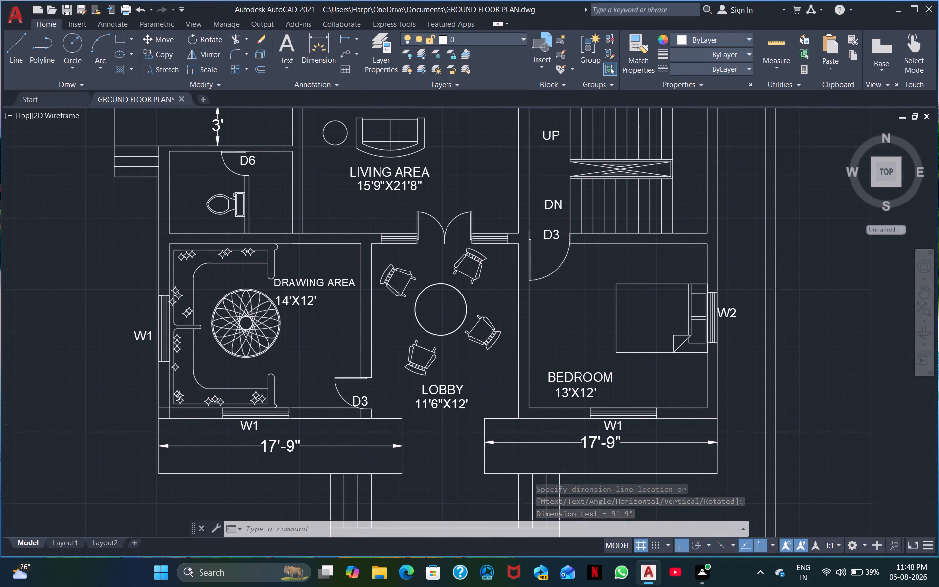
{"action": "scroll", "coordinate": [191, 207], "scroll_direction": "down", "scroll_amount": 2}
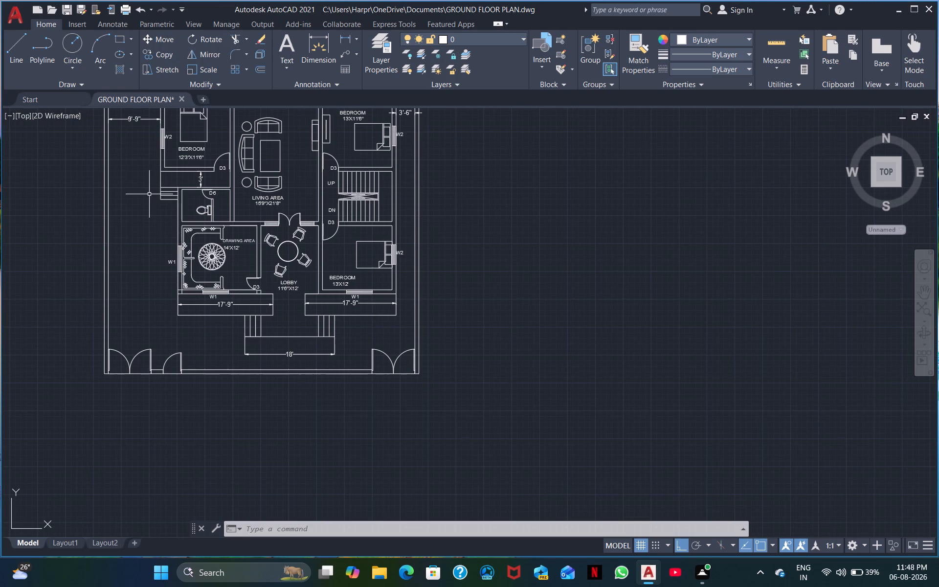
{"action": "key", "text": "space"}
{"action": "scroll", "coordinate": [140, 204], "scroll_direction": "up", "scroll_amount": 4}
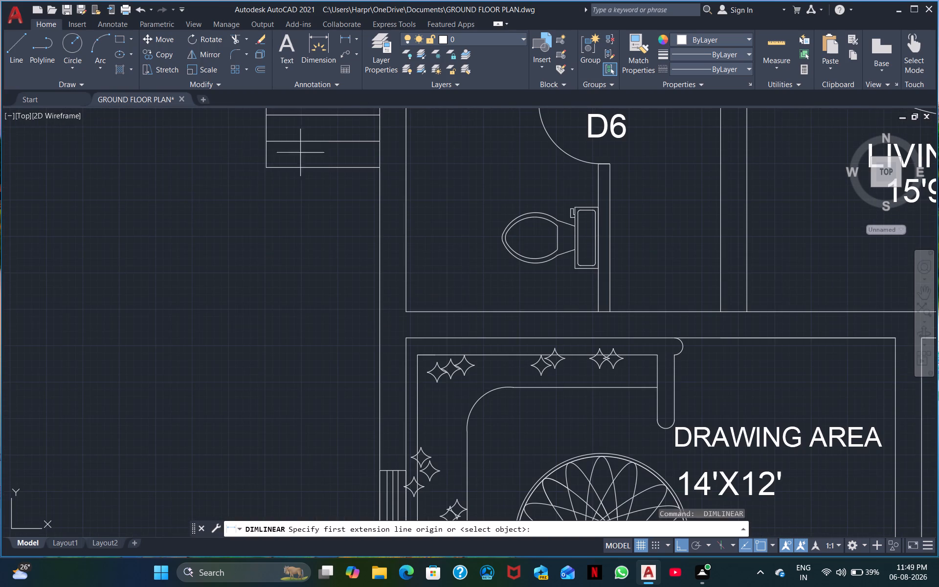
{"action": "left_click", "coordinate": [323, 141]}
{"action": "left_click", "coordinate": [320, 165]}
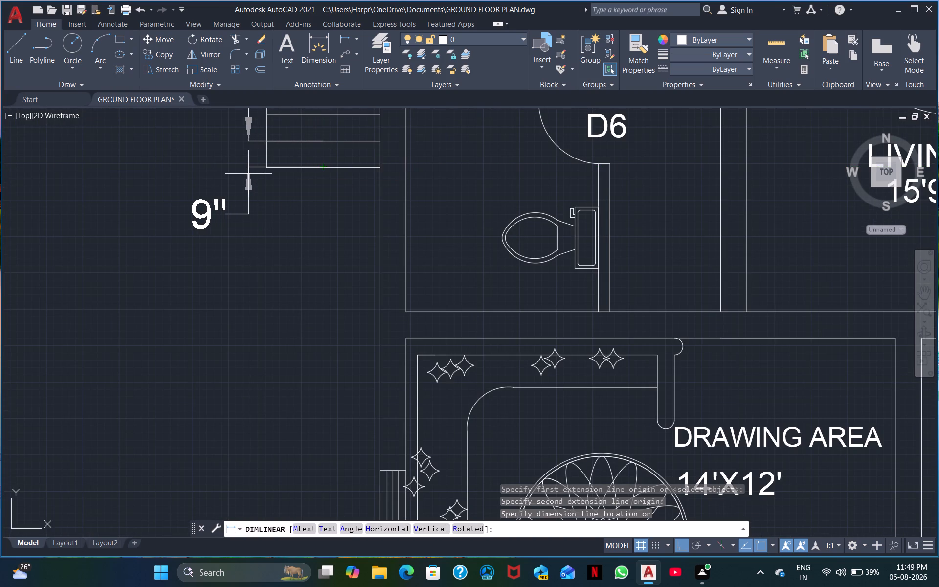
{"action": "left_click", "coordinate": [256, 172]}
Dimension the width of the outside steps west of the toilet, placing the dimension just south of them.
{"action": "key", "text": "space"}
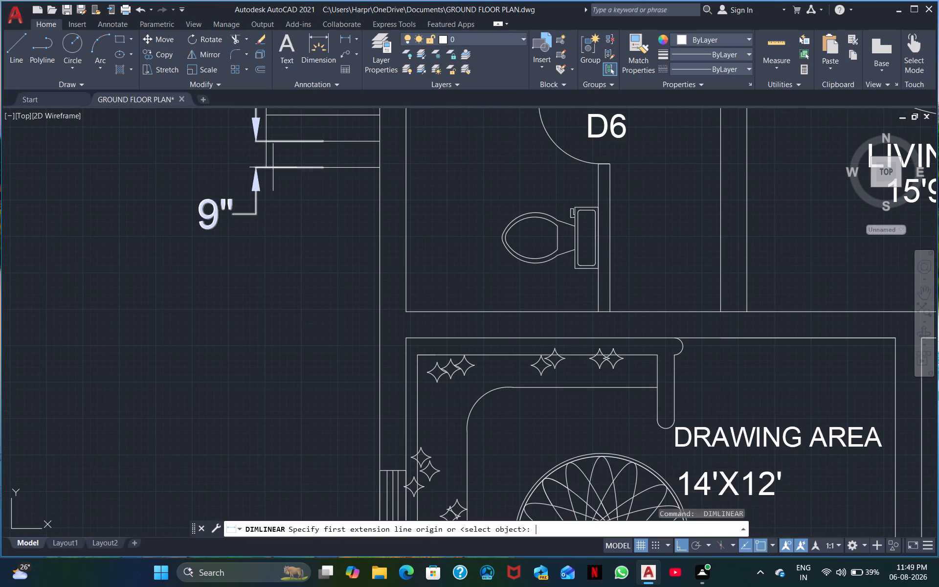
{"action": "left_click", "coordinate": [267, 169]}
{"action": "left_click", "coordinate": [379, 171]}
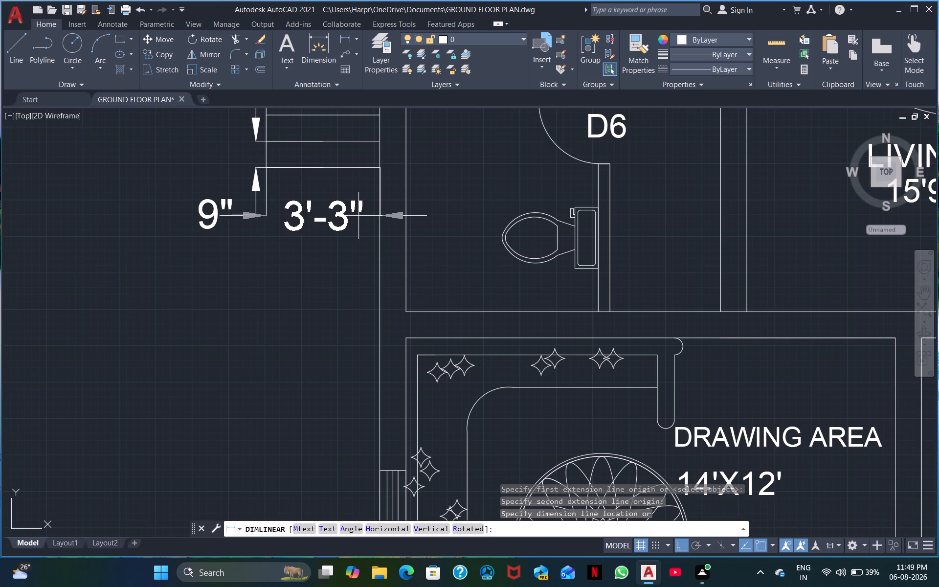
{"action": "left_click", "coordinate": [352, 249]}
Dimension the staircase space vertically between its north and south walls, placing the dimension just east of the flights.
{"action": "middle_click_drag", "start_coordinate": [349, 250], "coordinate": [132, 196]}
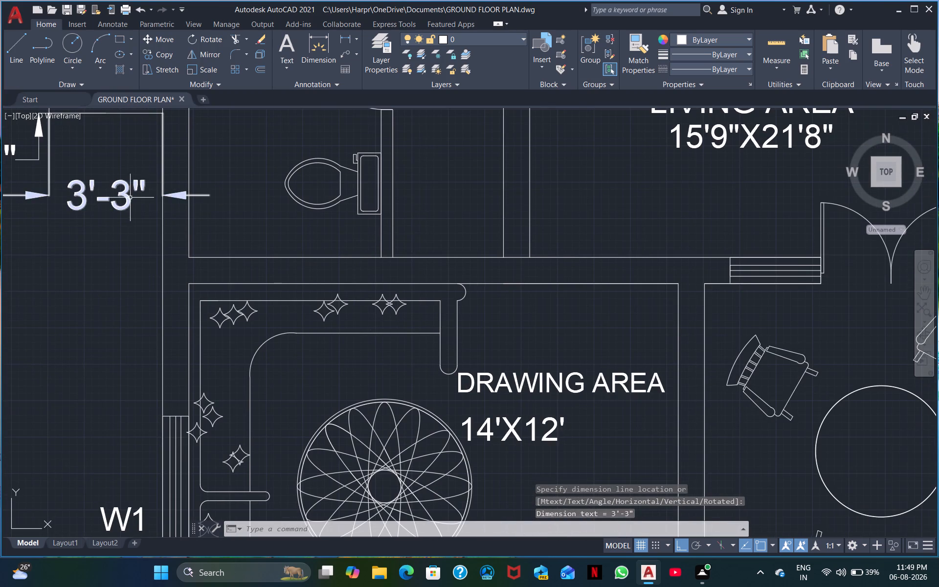
{"action": "key", "text": "space"}
{"action": "middle_click_drag", "start_coordinate": [118, 258], "coordinate": [0, 222]}
{"action": "scroll", "coordinate": [63, 230], "scroll_direction": "down", "scroll_amount": 1}
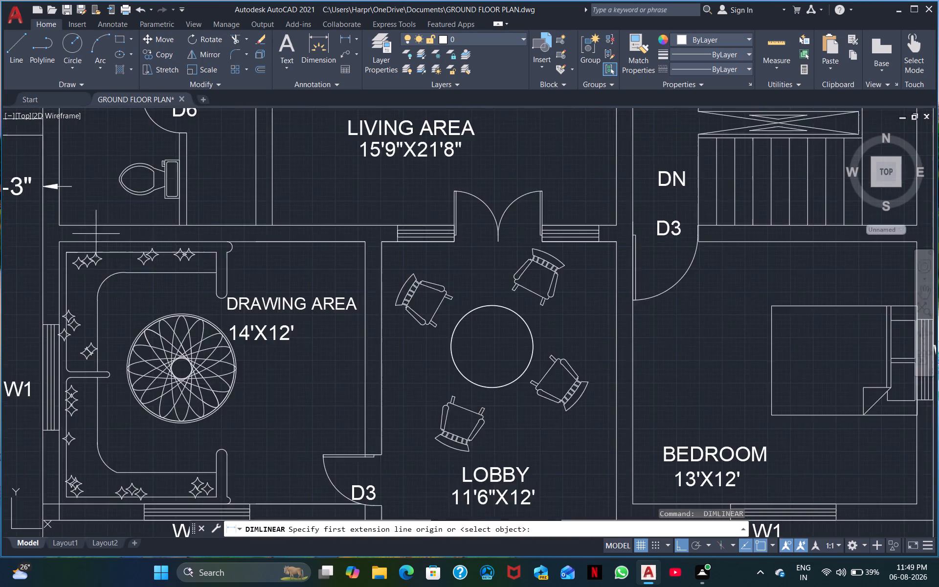
{"action": "scroll", "coordinate": [96, 234], "scroll_direction": "down", "scroll_amount": 1}
{"action": "middle_click_drag", "start_coordinate": [237, 215], "coordinate": [21, 220]}
{"action": "scroll", "coordinate": [368, 215], "scroll_direction": "up", "scroll_amount": 1}
{"action": "scroll", "coordinate": [368, 217], "scroll_direction": "down", "scroll_amount": 1}
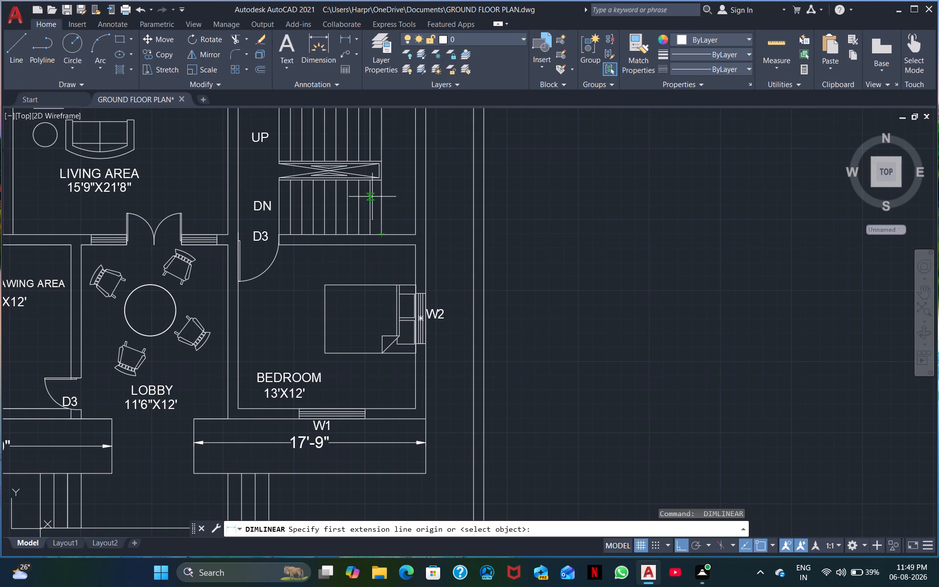
{"action": "middle_click_drag", "start_coordinate": [393, 137], "coordinate": [367, 241]}
{"action": "left_click_drag", "start_coordinate": [378, 211], "coordinate": [378, 216]}
{"action": "left_click", "coordinate": [369, 334]}
{"action": "left_click", "coordinate": [376, 331]}
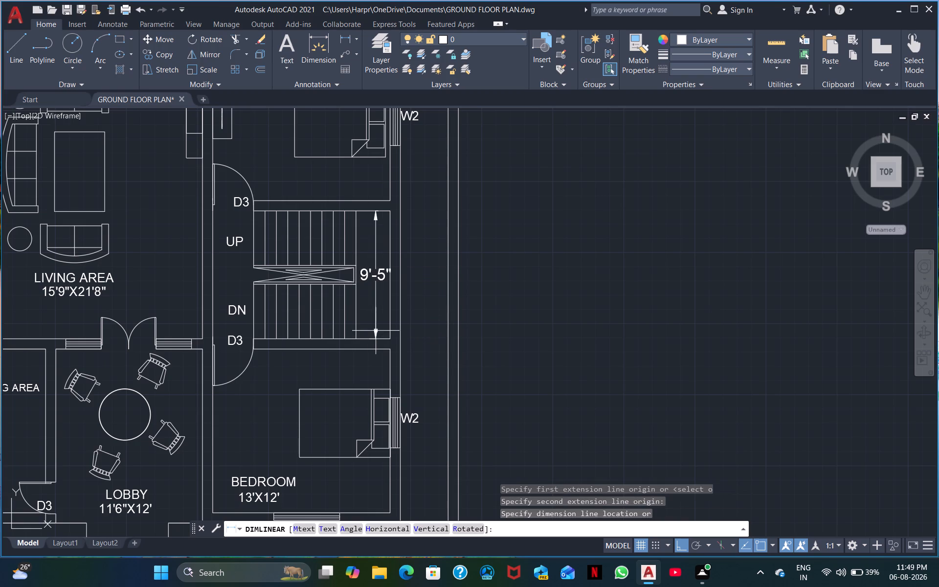
{"action": "key", "text": "Escape"}
Copy the drawing area's D3 door tag beneath the southwest double gate, the small single gate beside it and the southeast double gate.
{"action": "middle_click_drag", "start_coordinate": [546, 266], "coordinate": [546, 280]}
{"action": "scroll", "coordinate": [546, 280], "scroll_direction": "down", "scroll_amount": 2}
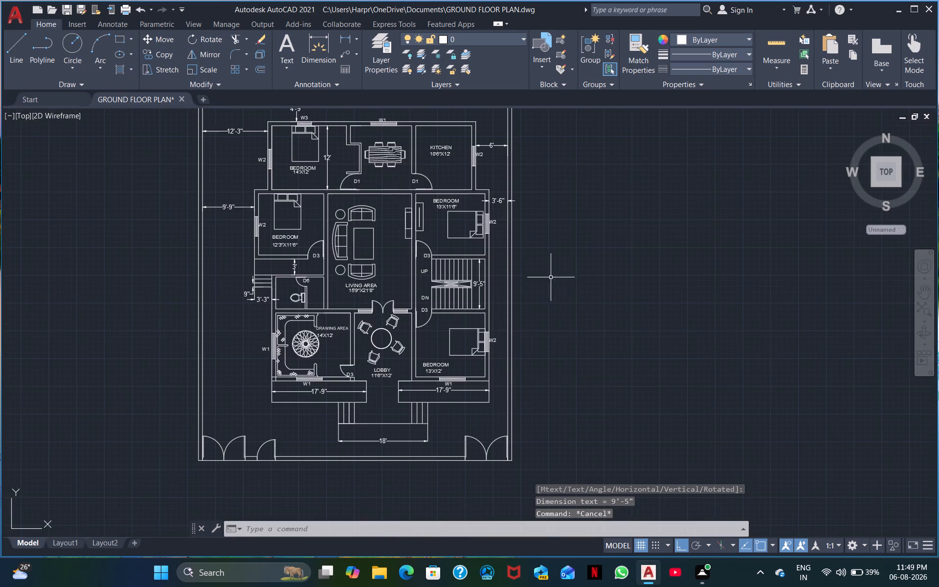
{"action": "scroll", "coordinate": [573, 275], "scroll_direction": "down", "scroll_amount": 1}
{"action": "middle_click_drag", "start_coordinate": [612, 298], "coordinate": [493, 244]}
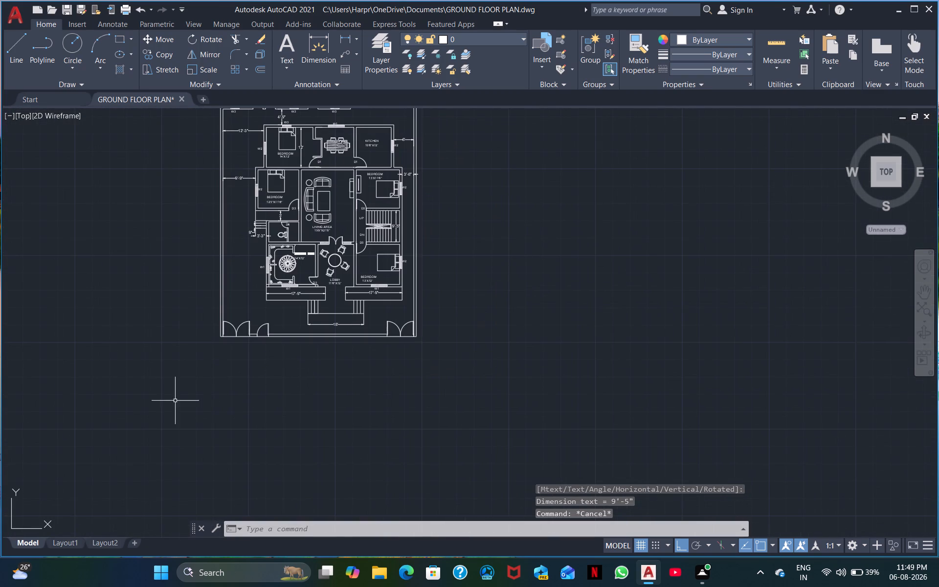
{"action": "middle_click_drag", "start_coordinate": [175, 401], "coordinate": [268, 349]}
{"action": "scroll", "coordinate": [308, 348], "scroll_direction": "up", "scroll_amount": 2}
{"action": "middle_click_drag", "start_coordinate": [341, 242], "coordinate": [340, 276]}
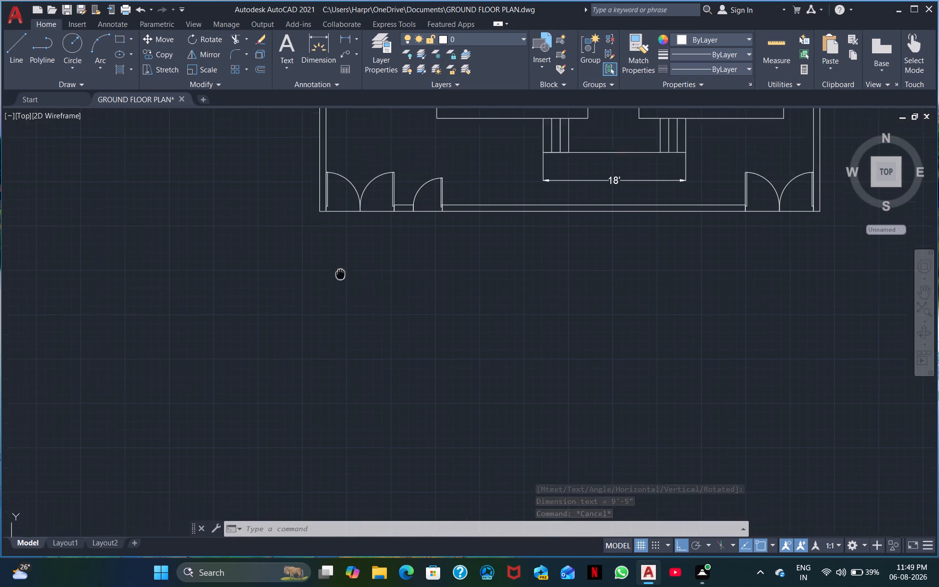
{"action": "middle_click_drag", "start_coordinate": [340, 276], "coordinate": [330, 363]}
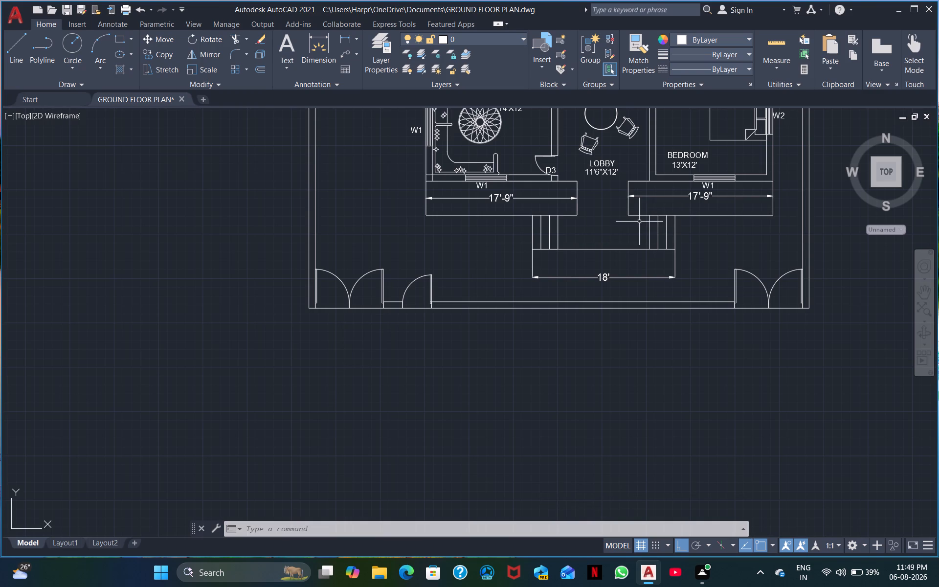
{"action": "scroll", "coordinate": [609, 229], "scroll_direction": "up", "scroll_amount": 1}
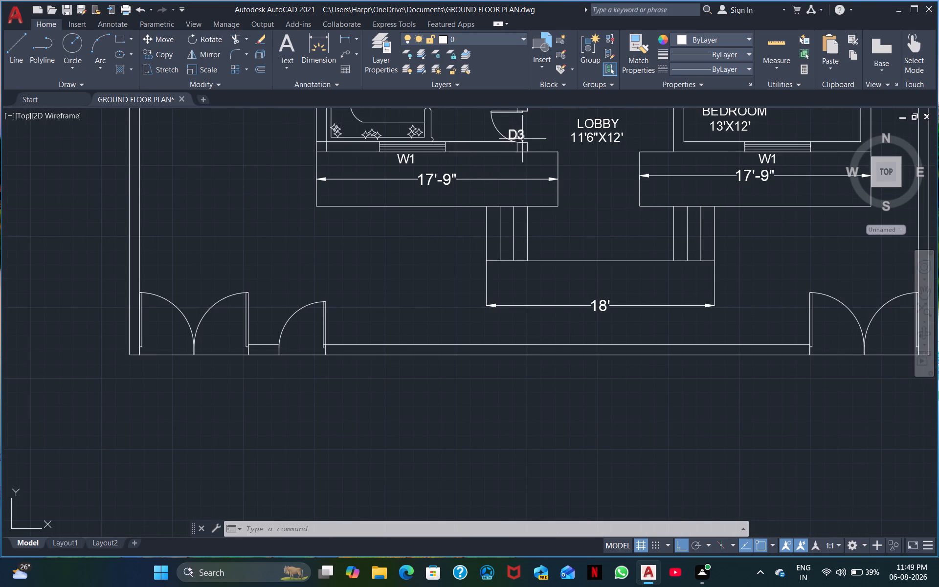
{"action": "left_click", "coordinate": [522, 136]}
{"action": "right_click", "coordinate": [522, 136]}
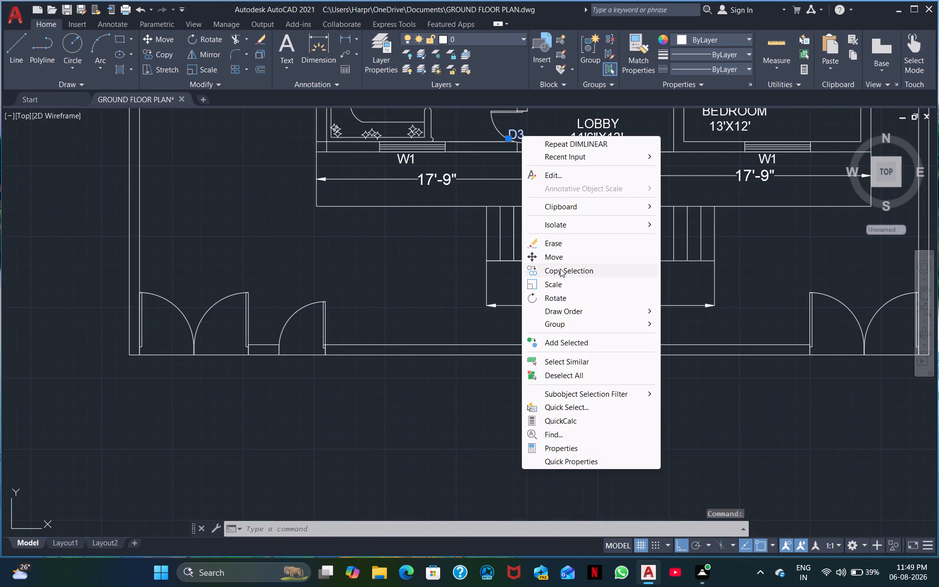
{"action": "left_click", "coordinate": [559, 270]}
{"action": "left_click", "coordinate": [513, 136]}
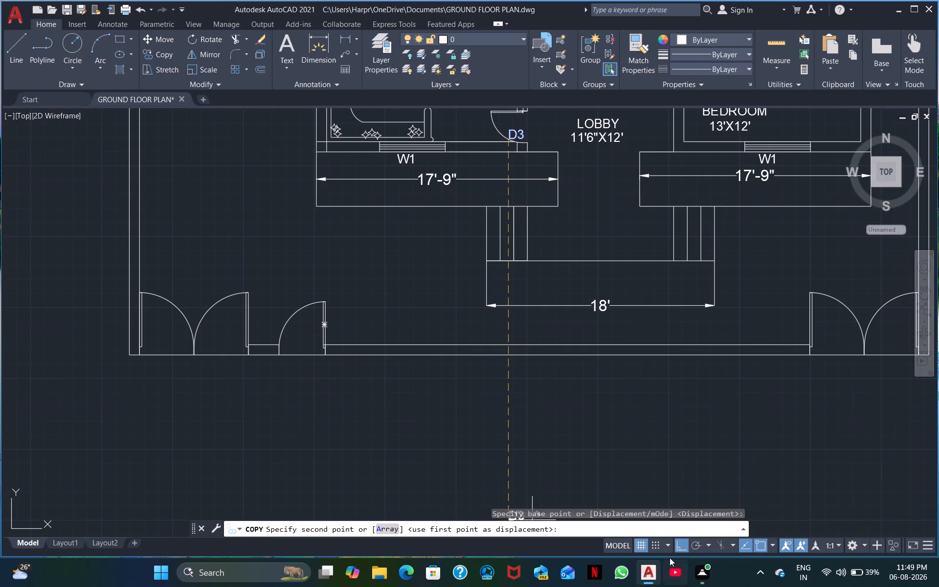
{"action": "left_click", "coordinate": [680, 546]}
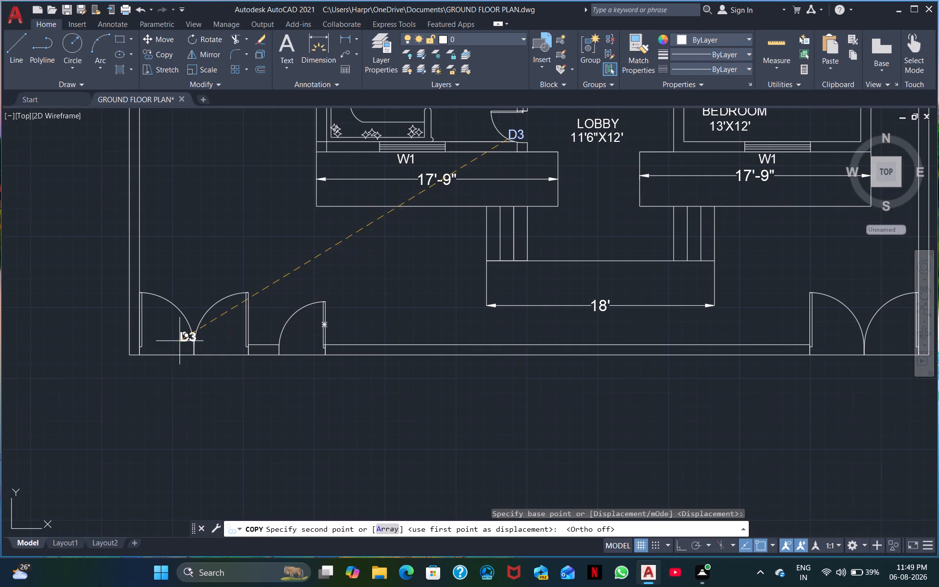
{"action": "left_click", "coordinate": [183, 366]}
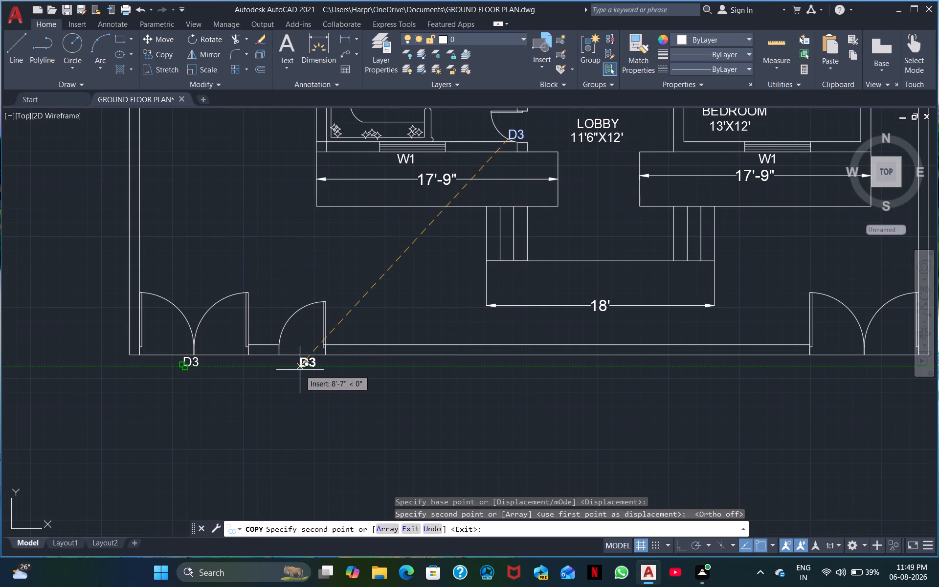
{"action": "left_click", "coordinate": [301, 369]}
{"action": "middle_click_drag", "start_coordinate": [824, 385], "coordinate": [384, 394]}
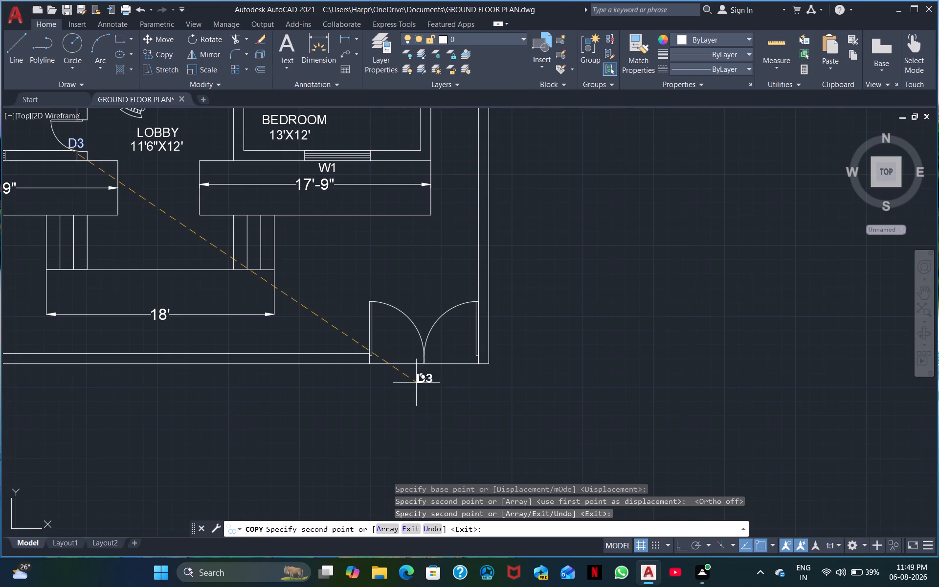
{"action": "left_click", "coordinate": [412, 378]}
{"action": "key", "text": "Escape"}
Copy the D3 tag beneath the small single gate into the open area between the two front step flights, south of the lobby.
{"action": "middle_click_drag", "start_coordinate": [459, 383], "coordinate": [471, 394]}
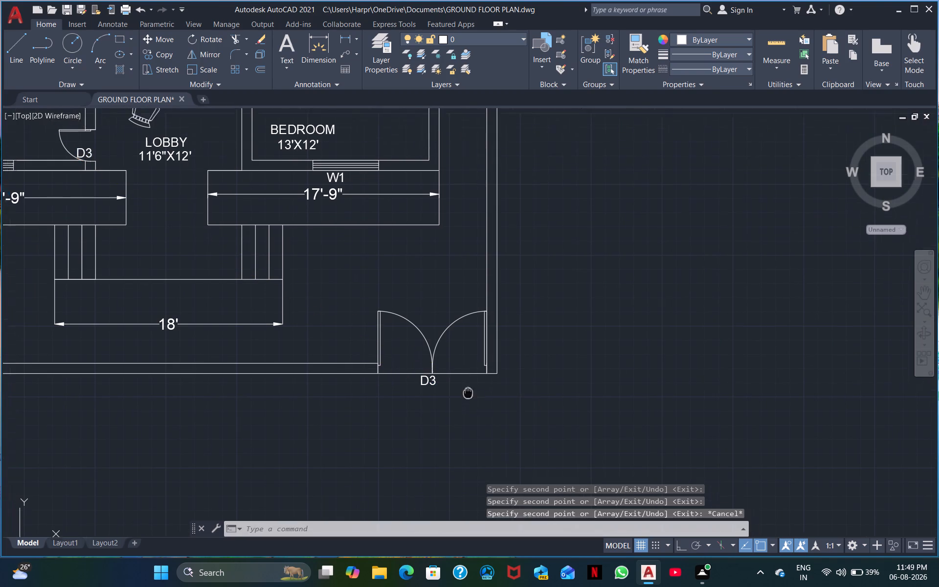
{"action": "middle_click_drag", "start_coordinate": [471, 394], "coordinate": [618, 373]}
{"action": "middle_click_drag", "start_coordinate": [344, 321], "coordinate": [447, 390]}
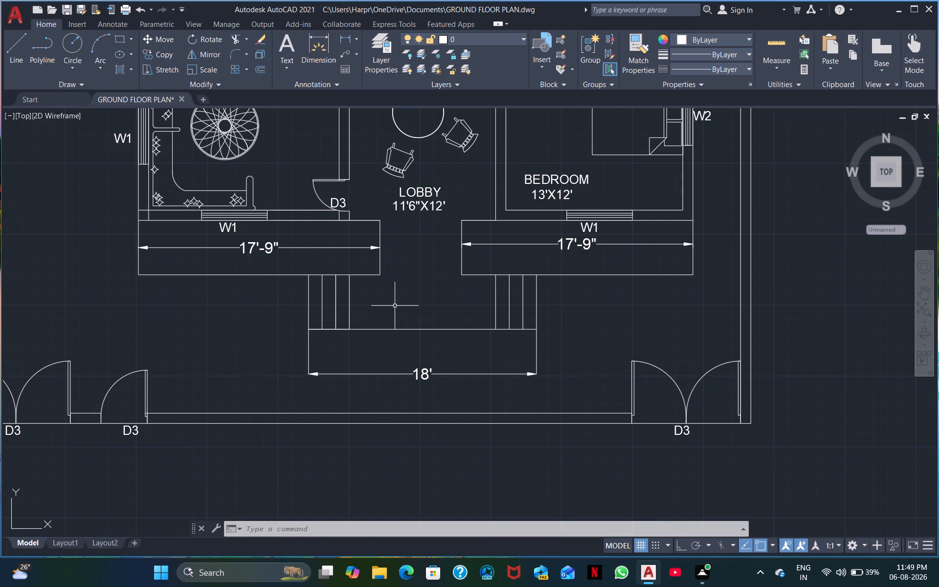
{"action": "left_click", "coordinate": [132, 432]}
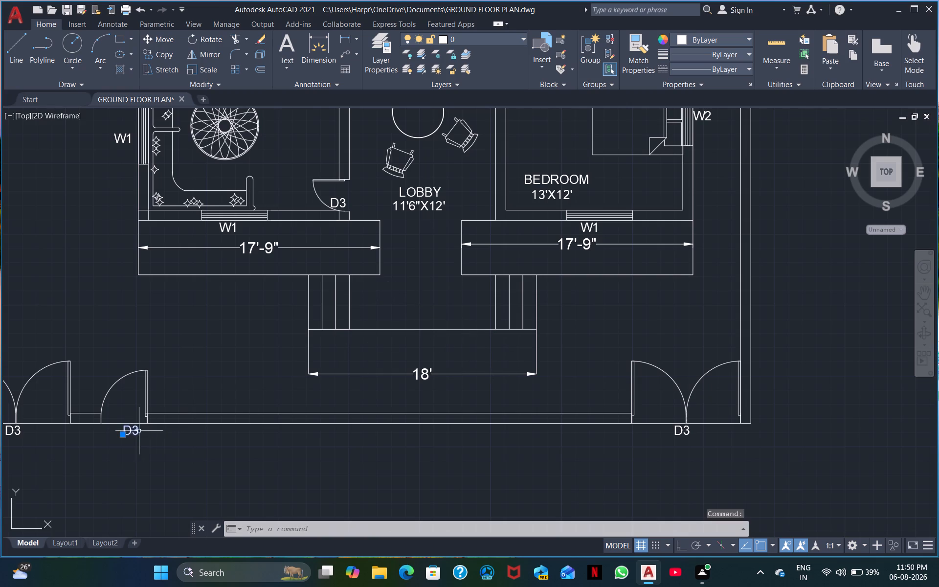
{"action": "right_click", "coordinate": [119, 434]}
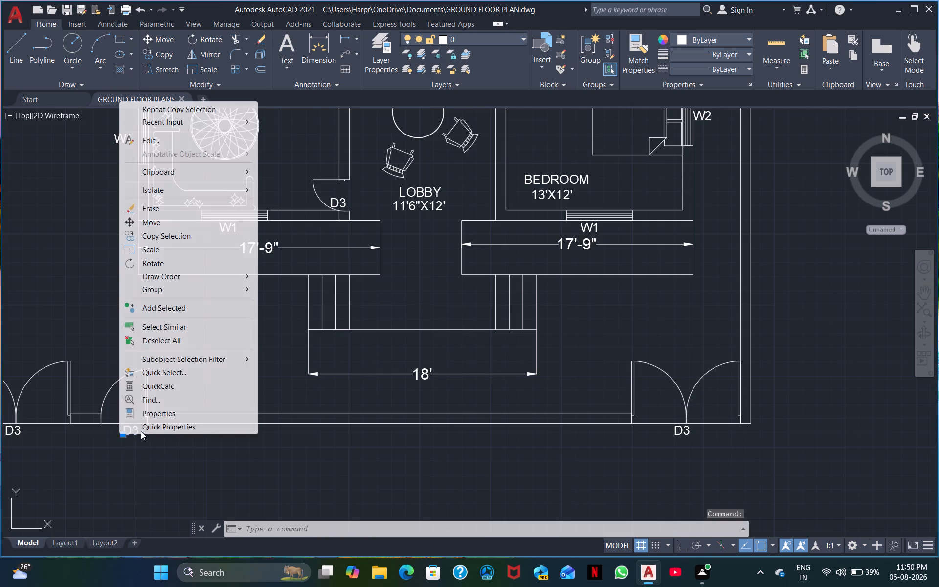
{"action": "left_click", "coordinate": [164, 237]}
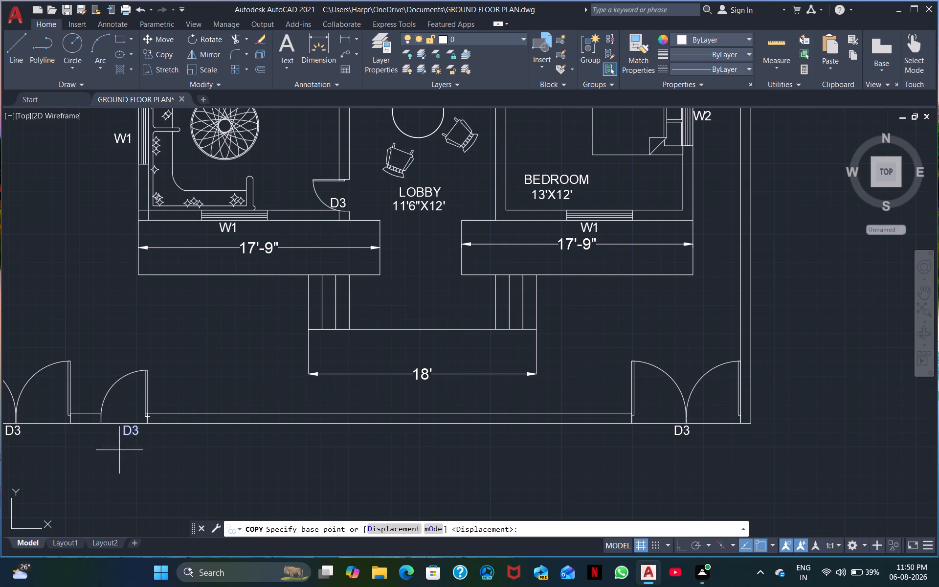
{"action": "left_click_drag", "start_coordinate": [126, 437], "coordinate": [121, 440]}
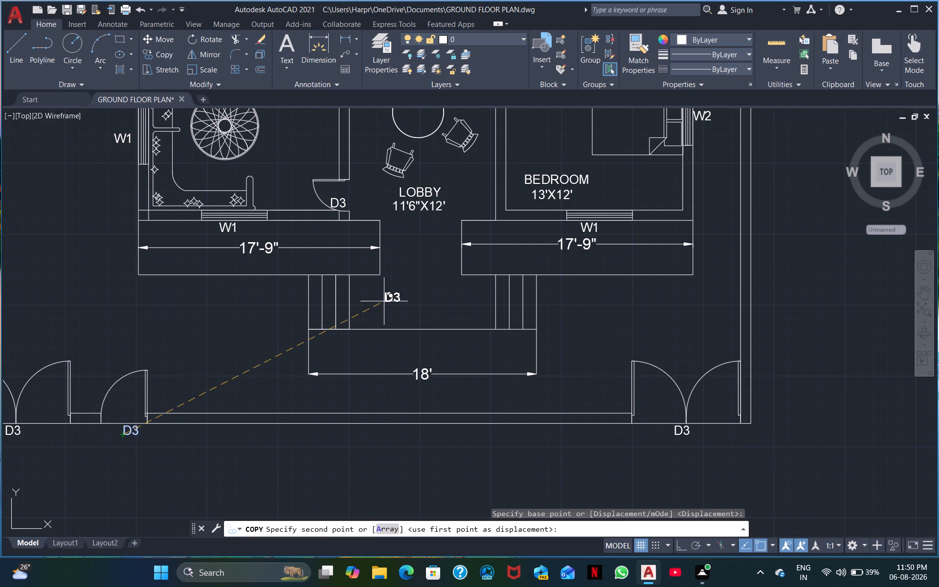
{"action": "left_click", "coordinate": [379, 300]}
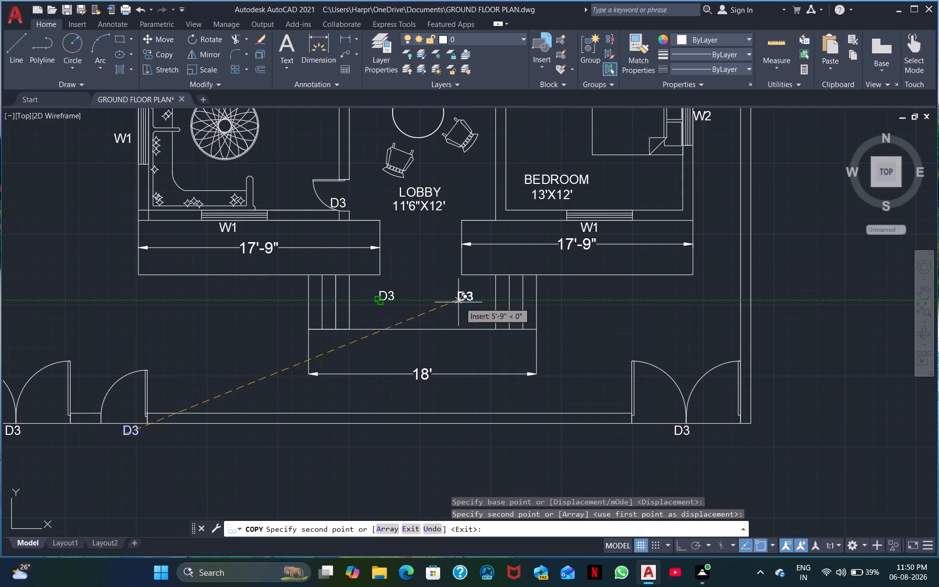
{"action": "key", "text": "Escape"}
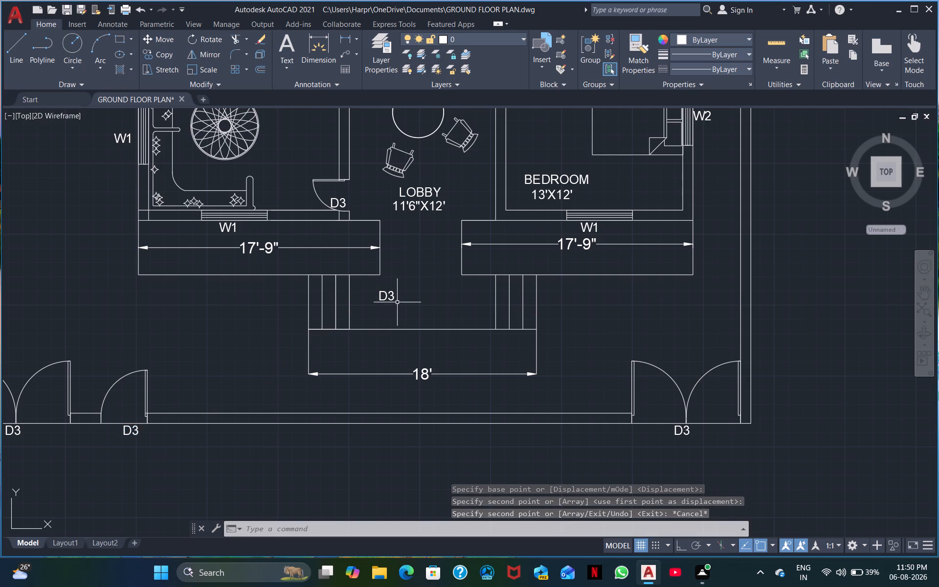
Change the text of the D3 copy between the front step flights to VERANDAH.
{"action": "double_click", "coordinate": [393, 298]}
{"action": "double_click", "coordinate": [392, 298]}
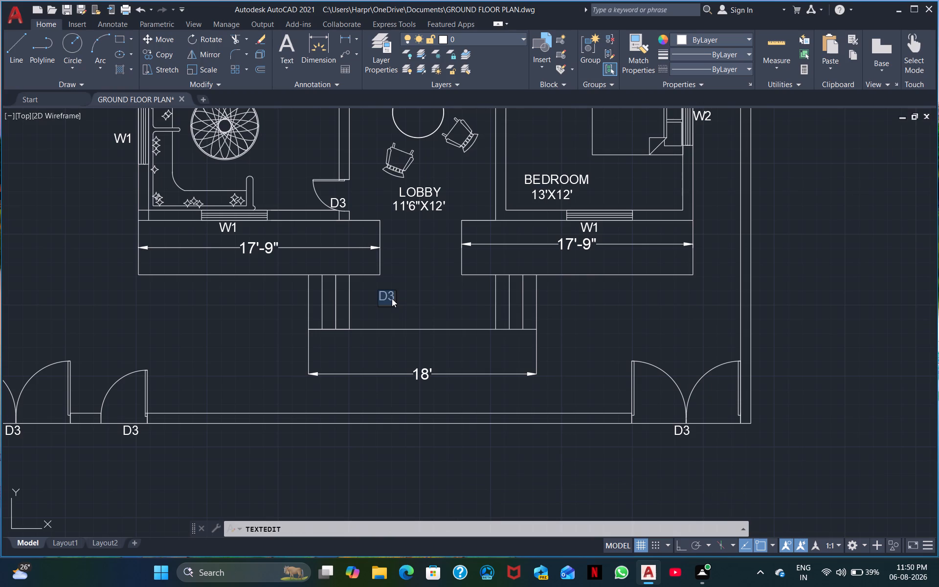
{"action": "key", "text": "BackSpace"}
{"action": "type", "text": "VER"}
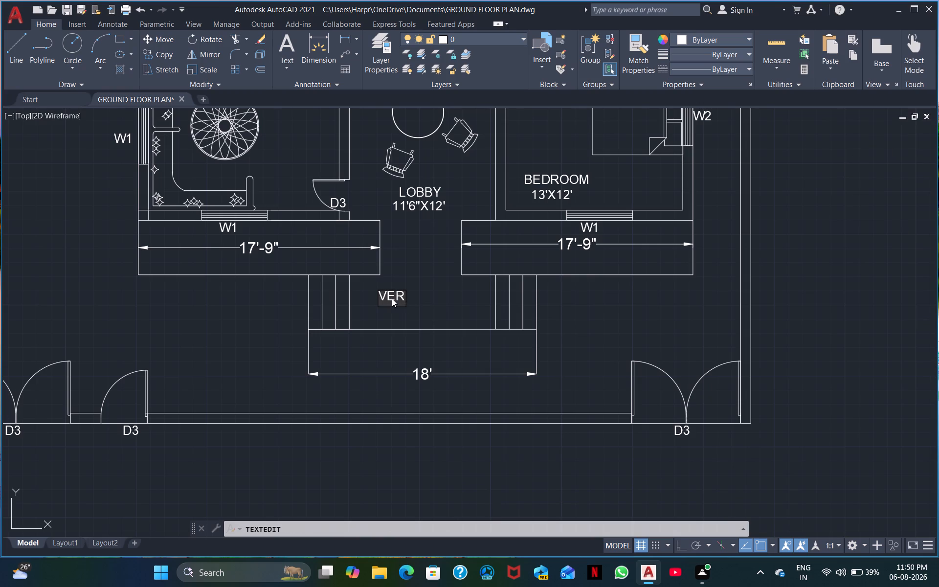
{"action": "type", "text": "AN"}
{"action": "type", "text": "DAH"}
{"action": "left_click", "coordinate": [432, 315]}
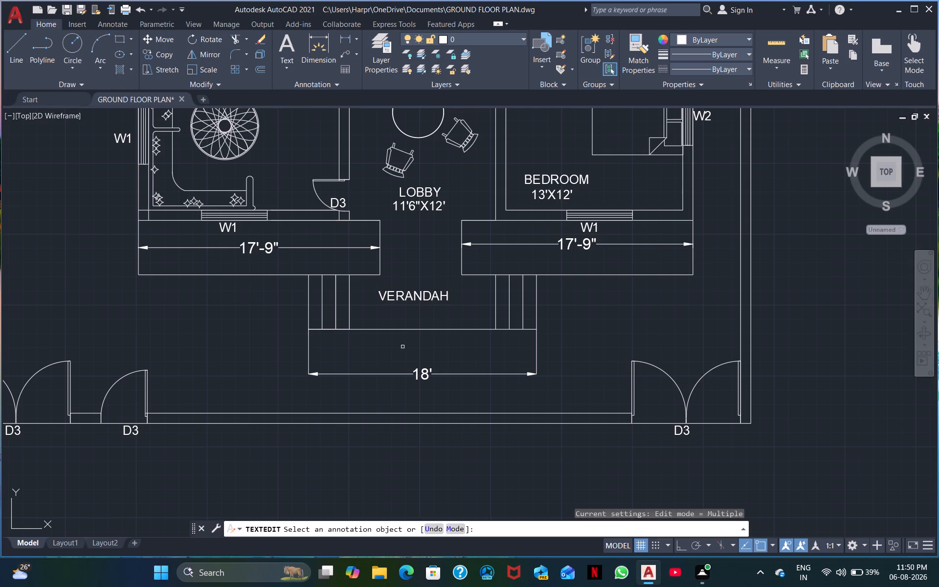
Retag the south boundary gates: D8 for the southwest double gate, D7 for the small single gate and D8 for the southeast double gate.
{"action": "middle_click_drag", "start_coordinate": [164, 469], "coordinate": [435, 422]}
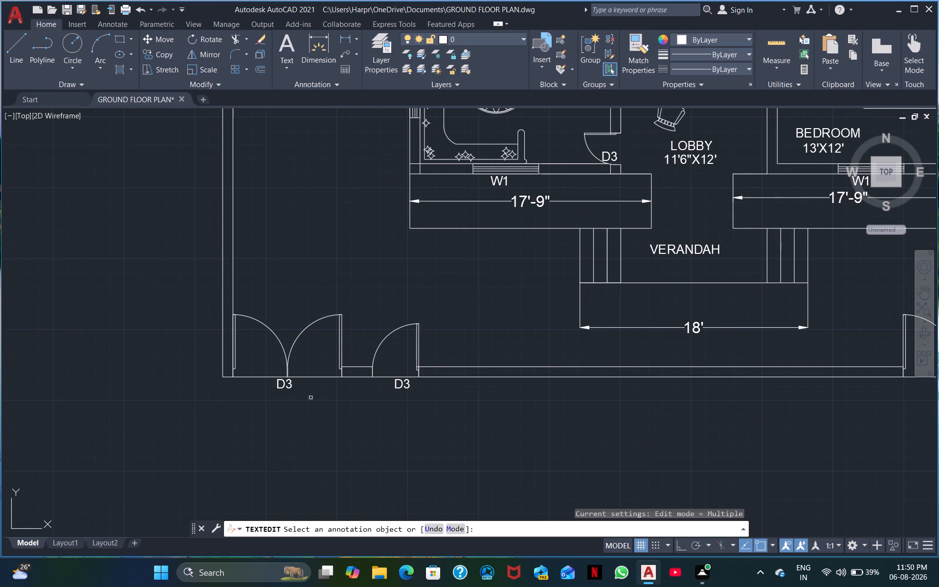
{"action": "double_click", "coordinate": [287, 387]}
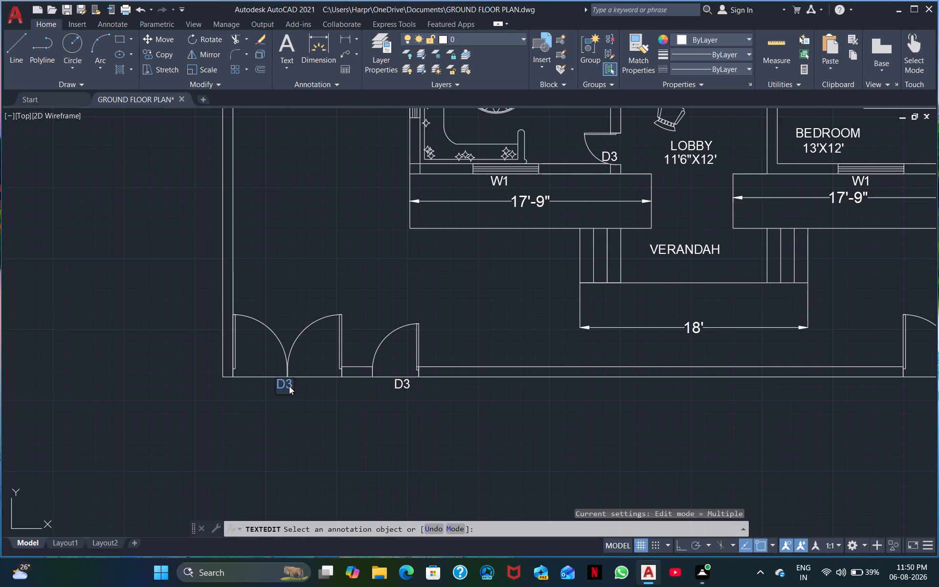
{"action": "key", "text": "d"}
{"action": "key", "text": "8"}
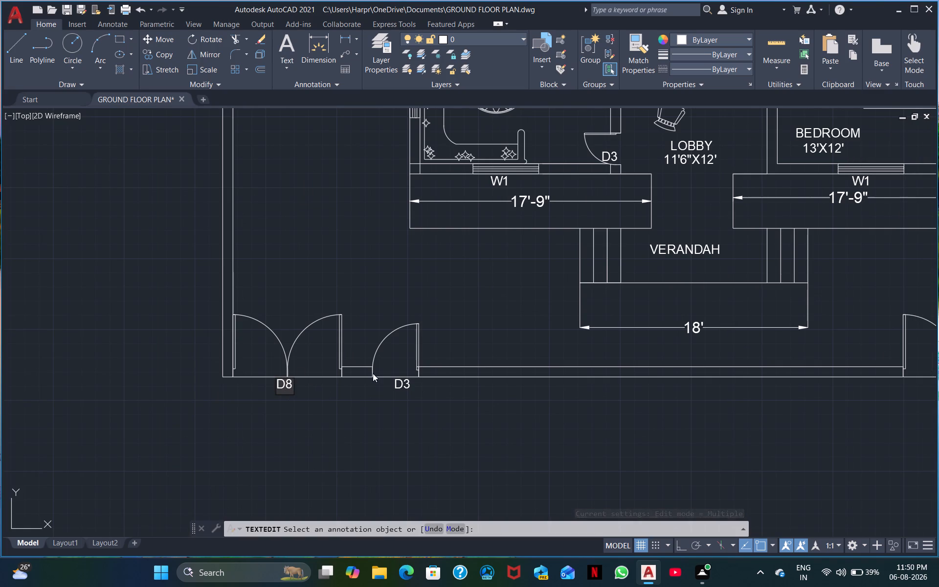
{"action": "left_click", "coordinate": [403, 387]}
{"action": "double_click", "coordinate": [405, 384]}
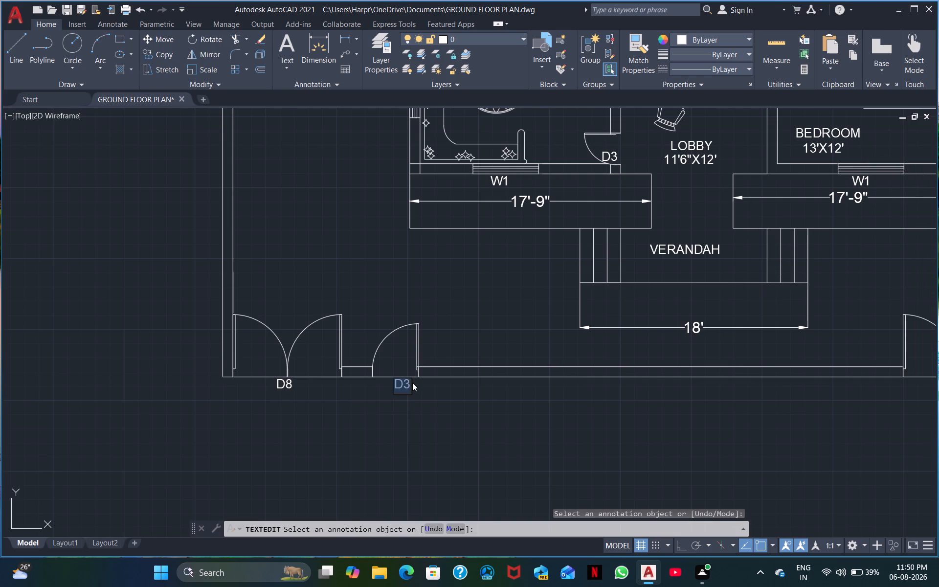
{"action": "type", "text": "D7"}
{"action": "left_click", "coordinate": [547, 406]}
{"action": "middle_click_drag", "start_coordinate": [565, 422], "coordinate": [284, 493]}
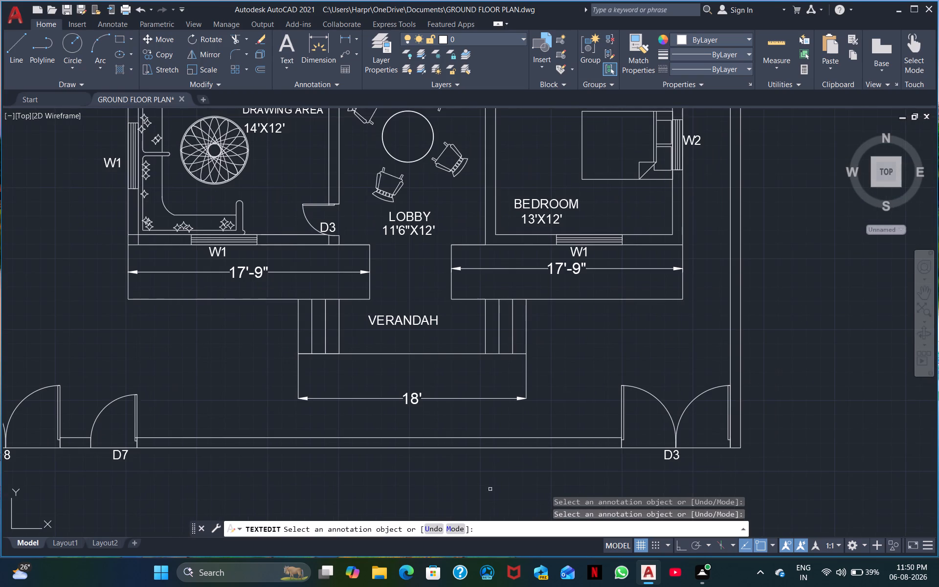
{"action": "double_click", "coordinate": [665, 456]}
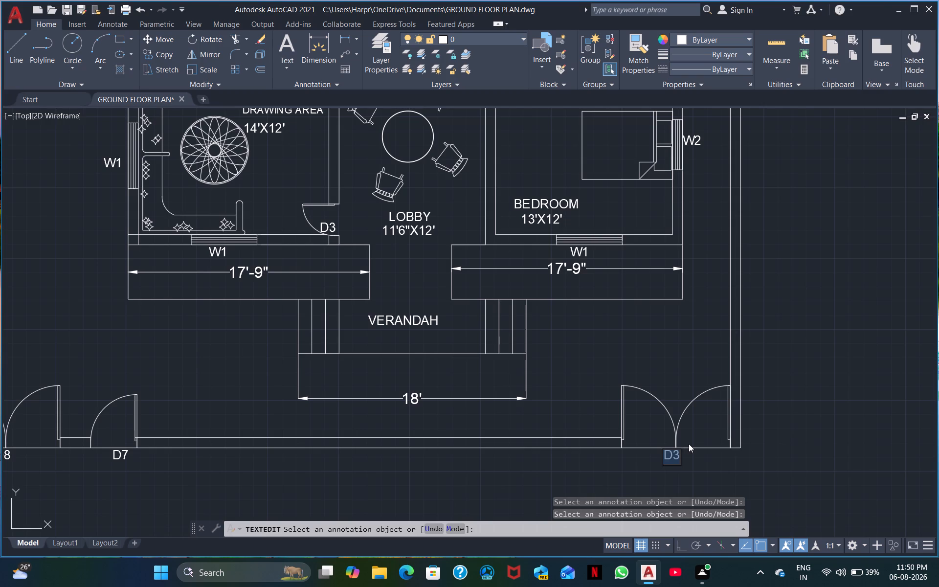
{"action": "type", "text": "D8"}
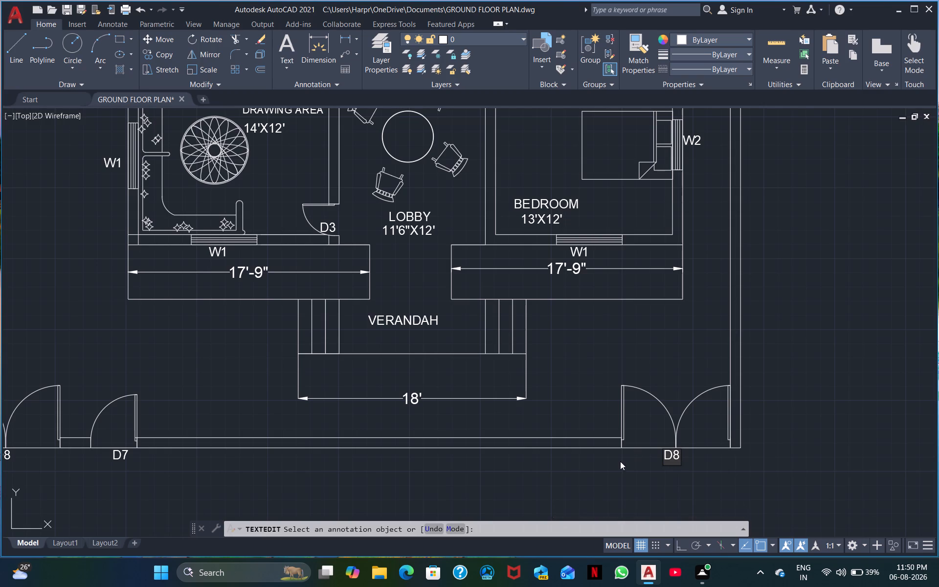
{"action": "left_click", "coordinate": [620, 463]}
Look over the whole floor plan, from the front gates to the rear rooms, for missing tags and dimensions.
{"action": "middle_click_drag", "start_coordinate": [758, 372], "coordinate": [808, 488]}
{"action": "scroll", "coordinate": [733, 411], "scroll_direction": "down", "scroll_amount": 1}
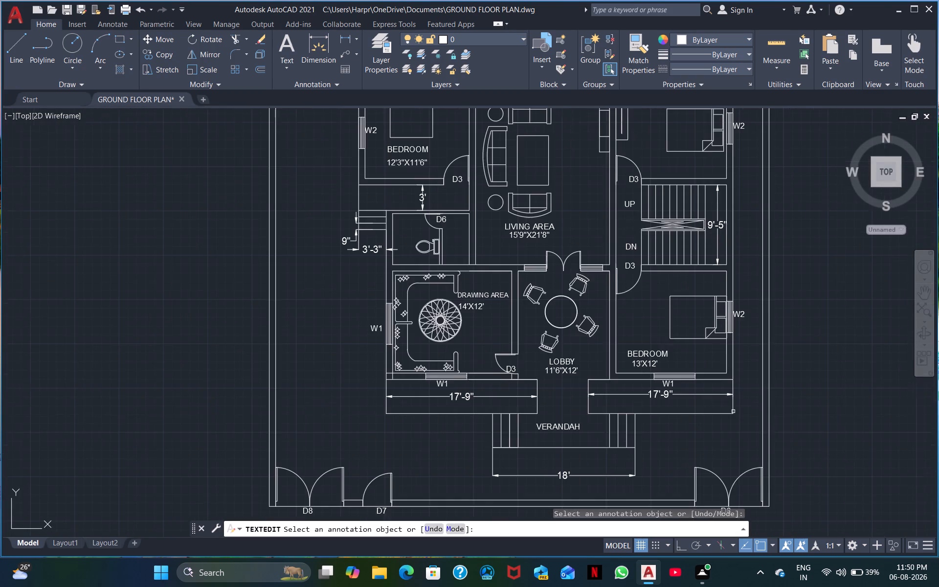
{"action": "middle_click_drag", "start_coordinate": [733, 411], "coordinate": [758, 504]}
{"action": "middle_click_drag", "start_coordinate": [631, 391], "coordinate": [660, 485]}
{"action": "middle_click_drag", "start_coordinate": [636, 372], "coordinate": [626, 449]}
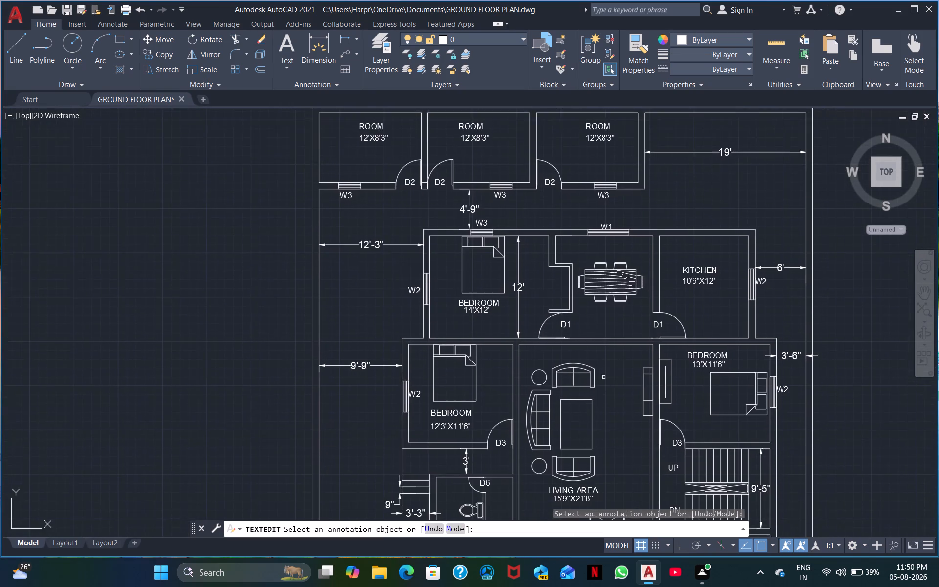
{"action": "middle_click_drag", "start_coordinate": [603, 377], "coordinate": [593, 450]}
{"action": "middle_click_drag", "start_coordinate": [591, 369], "coordinate": [571, 384]}
{"action": "scroll", "coordinate": [529, 345], "scroll_direction": "down", "scroll_amount": 1}
{"action": "middle_click_drag", "start_coordinate": [594, 354], "coordinate": [523, 263]}
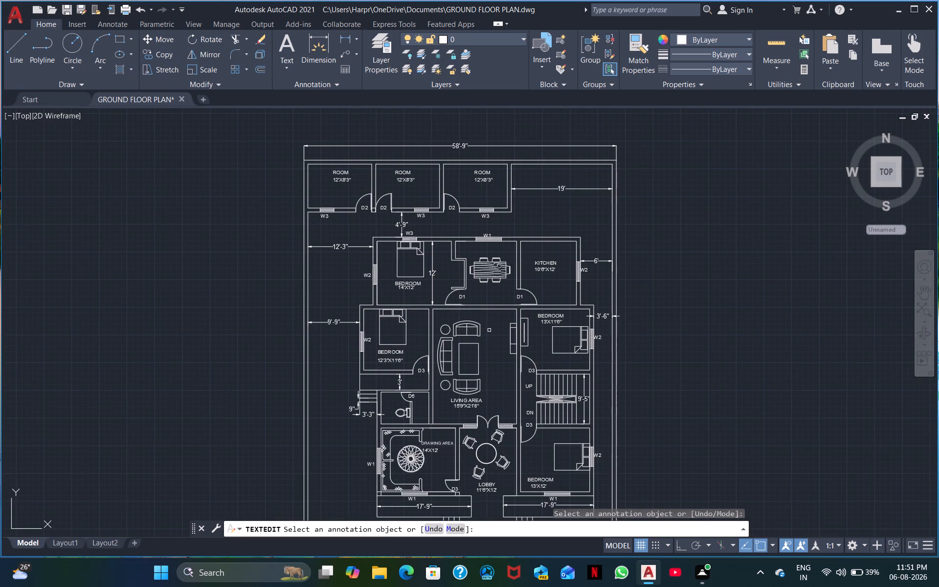
{"action": "scroll", "coordinate": [490, 330], "scroll_direction": "up", "scroll_amount": 1}
{"action": "middle_click_drag", "start_coordinate": [494, 330], "coordinate": [430, 286]}
{"action": "middle_click_drag", "start_coordinate": [515, 301], "coordinate": [466, 246]}
{"action": "middle_click_drag", "start_coordinate": [553, 295], "coordinate": [576, 254]}
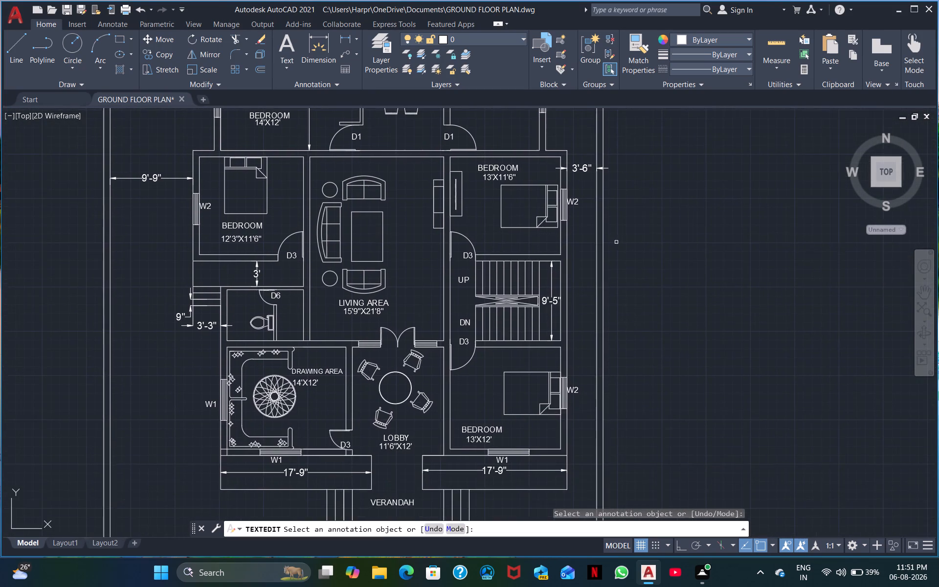
{"action": "scroll", "coordinate": [610, 292], "scroll_direction": "up", "scroll_amount": 1}
{"action": "middle_click_drag", "start_coordinate": [610, 292], "coordinate": [750, 268]}
{"action": "middle_click_drag", "start_coordinate": [633, 322], "coordinate": [595, 243]}
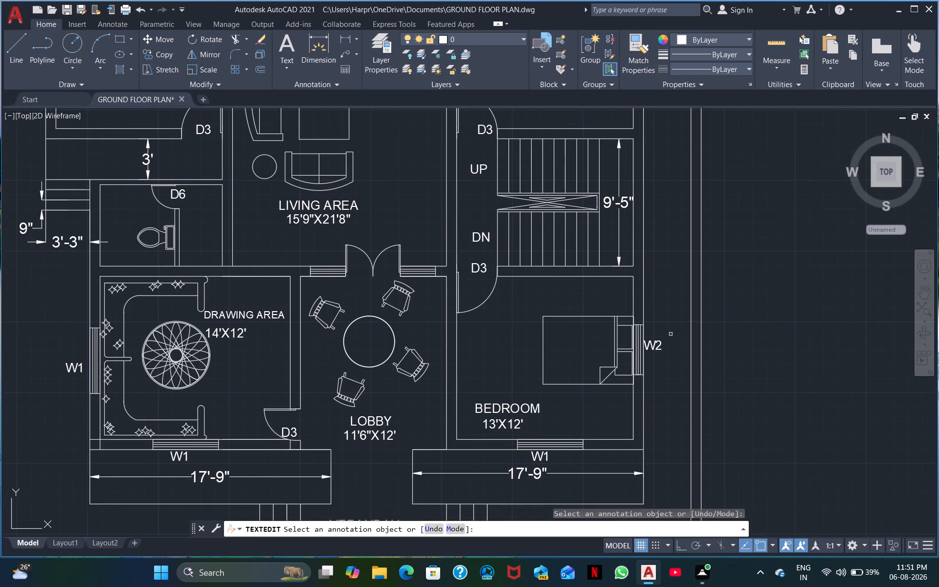
Dimension the vertical gap between the verandah's south edge and the south boundary wall's inner face, placing it just east of the VERANDAH label.
{"action": "middle_click_drag", "start_coordinate": [674, 363], "coordinate": [559, 250]}
{"action": "middle_click_drag", "start_coordinate": [467, 341], "coordinate": [528, 161]}
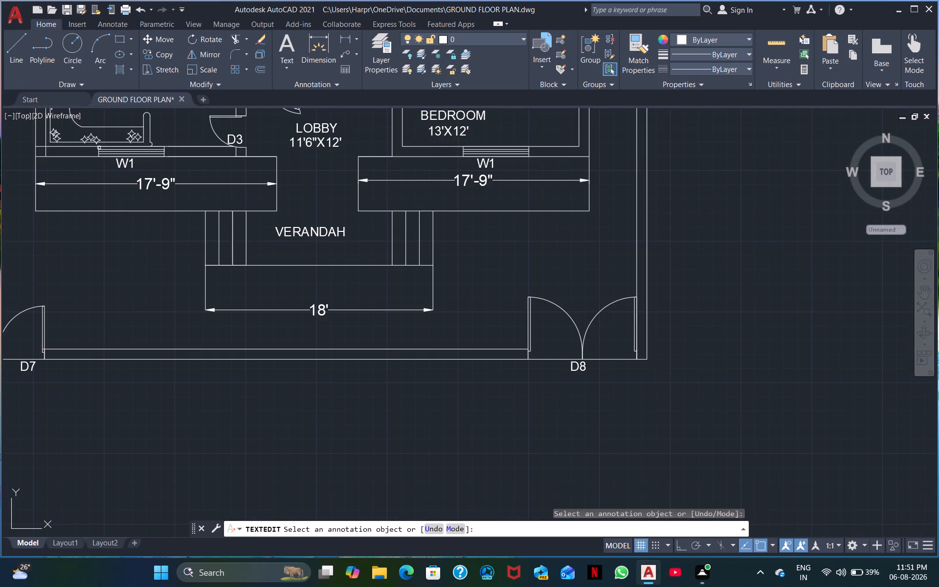
{"action": "left_click", "coordinate": [351, 40]}
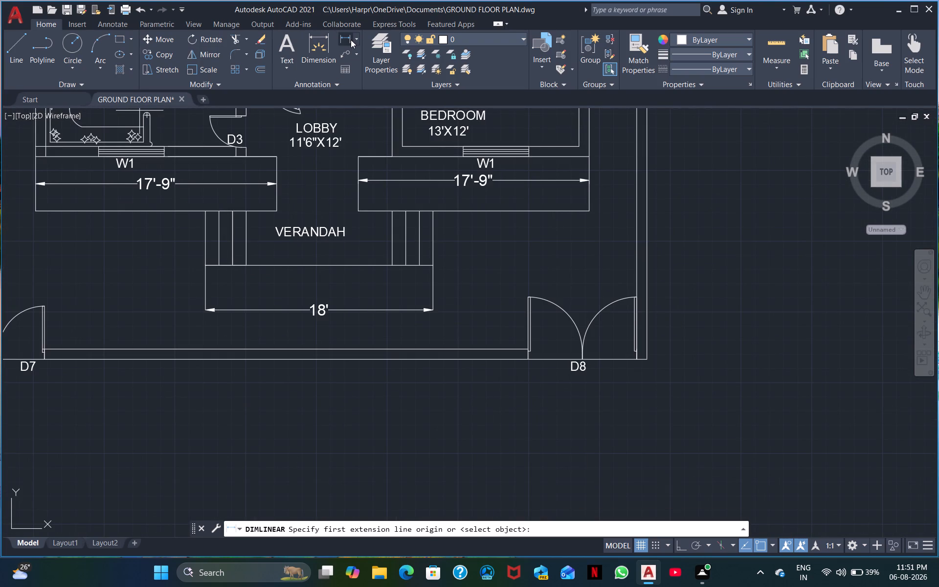
{"action": "left_click", "coordinate": [345, 40]}
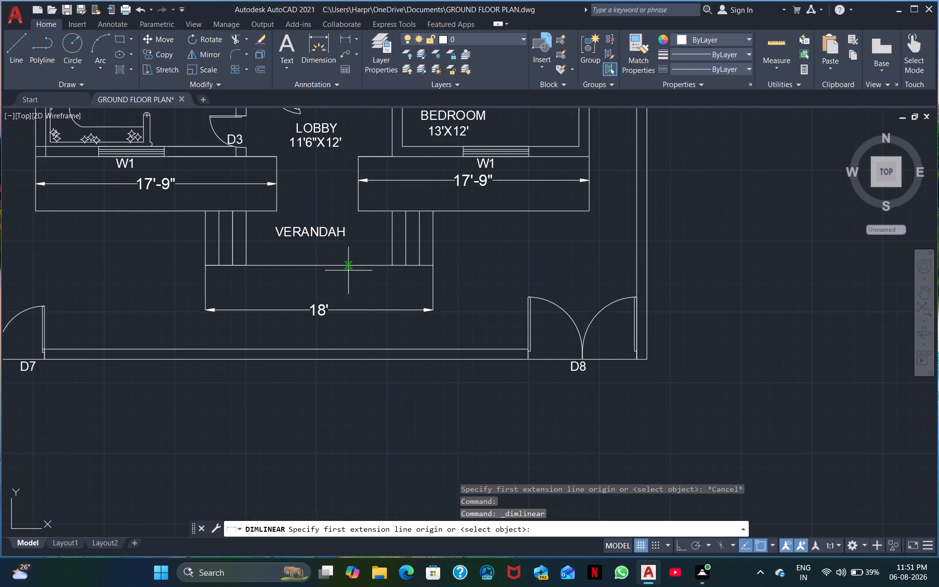
{"action": "left_click_drag", "start_coordinate": [348, 267], "coordinate": [350, 271]}
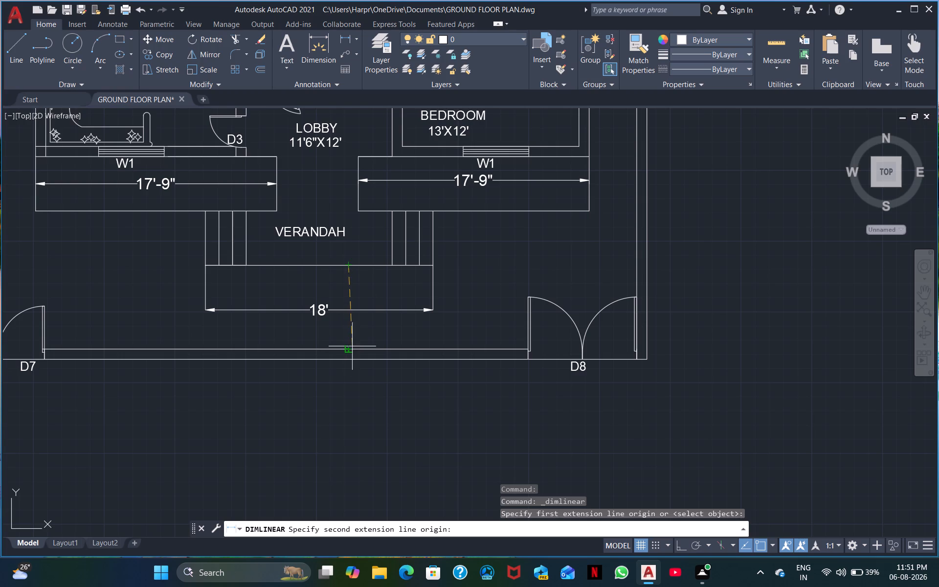
{"action": "left_click", "coordinate": [347, 350]}
{"action": "left_click", "coordinate": [376, 337]}
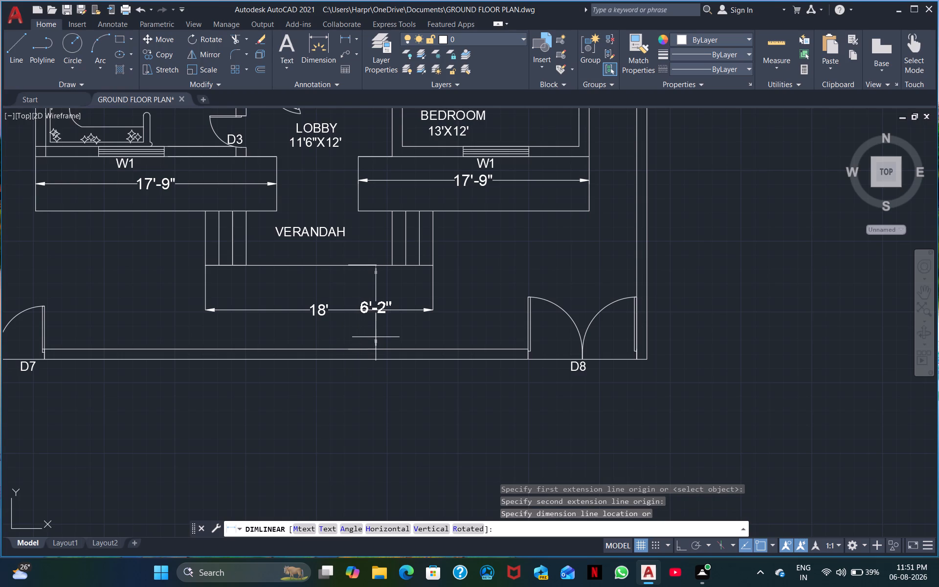
{"action": "middle_click_drag", "start_coordinate": [386, 330], "coordinate": [270, 338]}
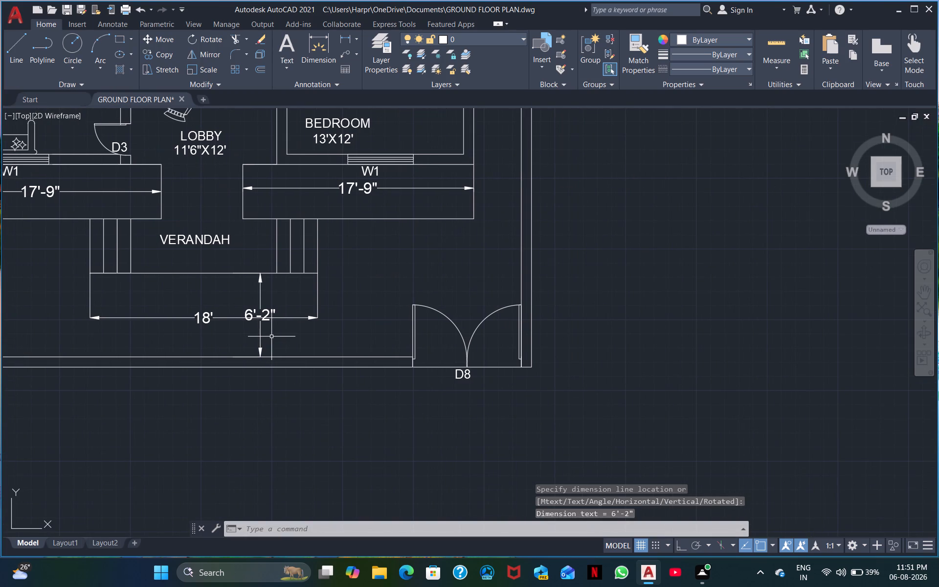
{"action": "key", "text": "Escape"}
{"action": "middle_click_drag", "start_coordinate": [401, 305], "coordinate": [271, 337]}
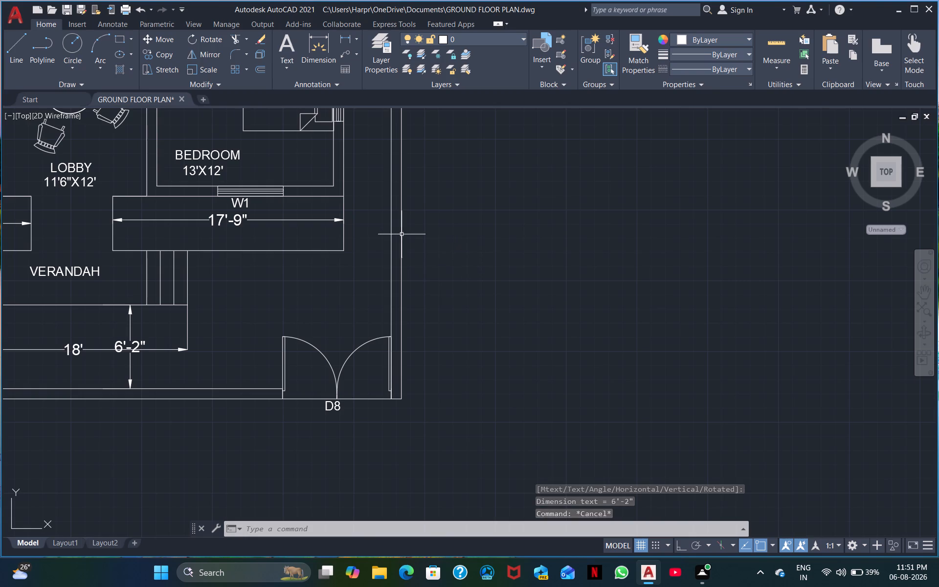
Dimension the horizontal gap between the southeast bedroom's outer east wall and the east boundary wall's inner face, placing it beside the bedroom label.
{"action": "key", "text": "Escape"}
{"action": "left_click", "coordinate": [390, 161]}
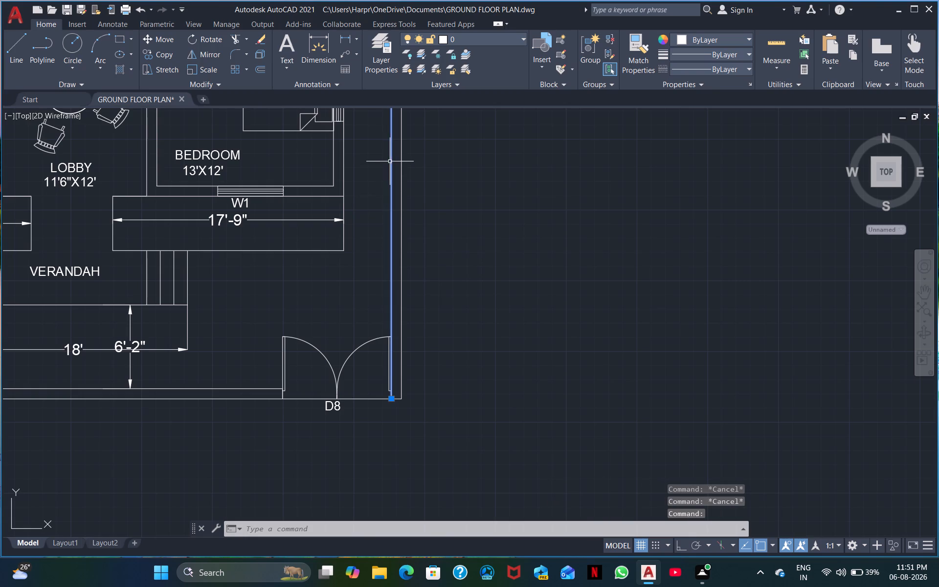
{"action": "key", "text": "Escape"}
{"action": "key", "text": "space"}
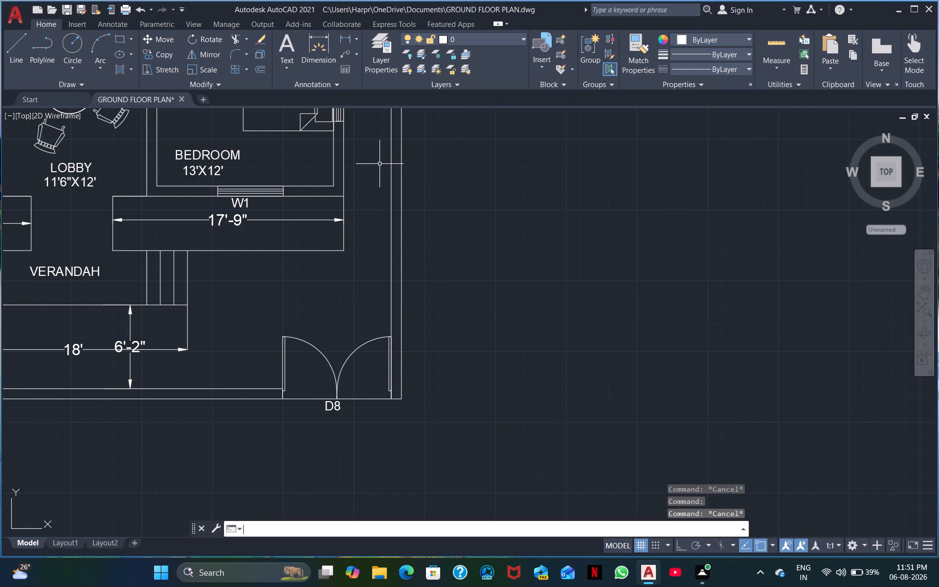
{"action": "left_click", "coordinate": [393, 156]}
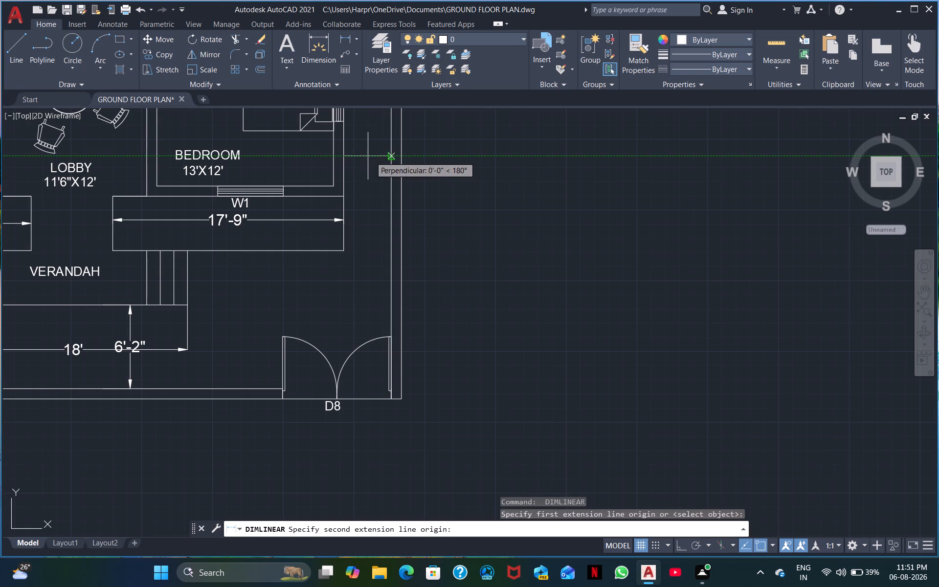
{"action": "left_click", "coordinate": [341, 156]}
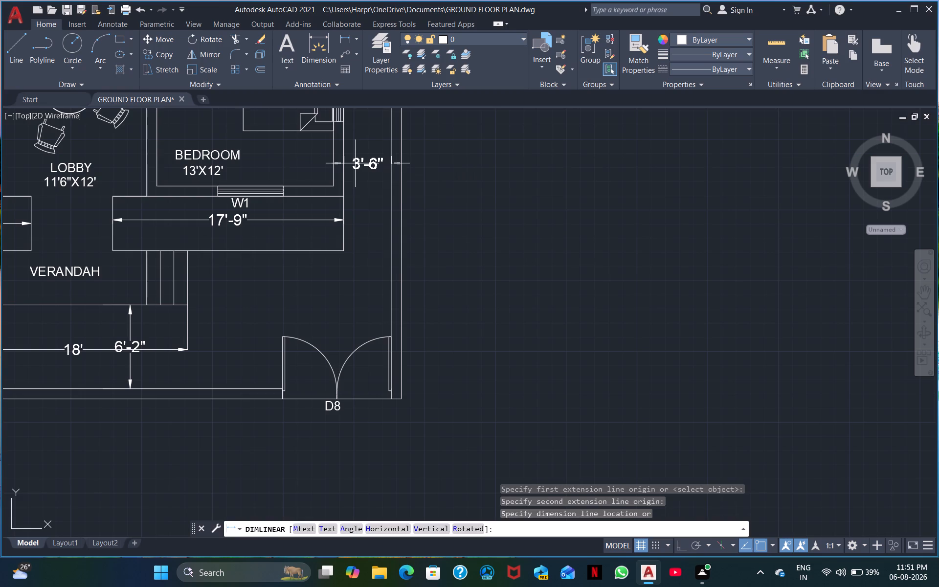
{"action": "left_click", "coordinate": [357, 164]}
{"action": "key", "text": "Escape"}
Look over the whole floor plan again, from the south gates to the rear rooms, for any missing dimensions or tags.
{"action": "middle_click_drag", "start_coordinate": [477, 202], "coordinate": [604, 348]}
{"action": "scroll", "coordinate": [613, 336], "scroll_direction": "down", "scroll_amount": 2}
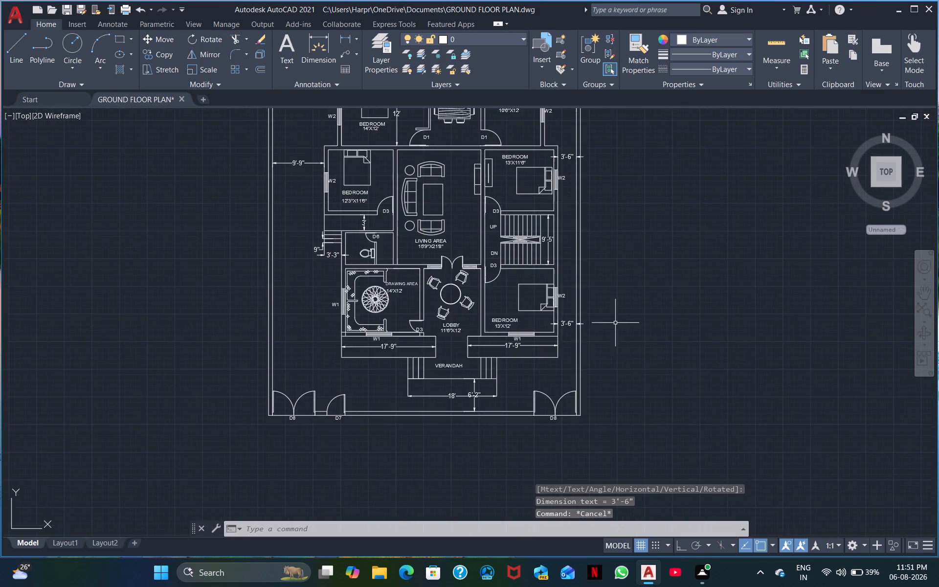
{"action": "middle_click_drag", "start_coordinate": [615, 323], "coordinate": [690, 396]}
{"action": "middle_click_drag", "start_coordinate": [685, 382], "coordinate": [676, 407]}
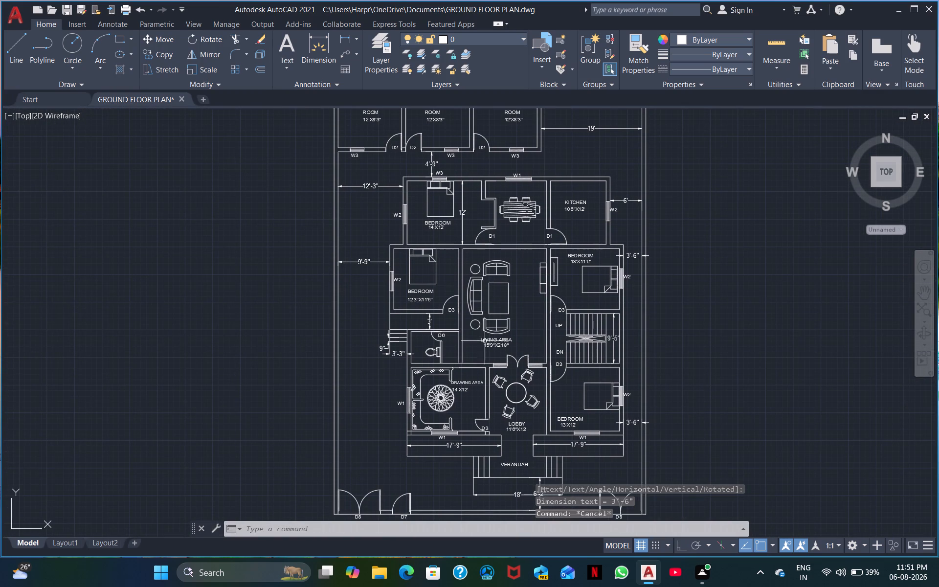
{"action": "middle_click_drag", "start_coordinate": [353, 260], "coordinate": [345, 269]}
{"action": "middle_click_drag", "start_coordinate": [359, 234], "coordinate": [325, 343]}
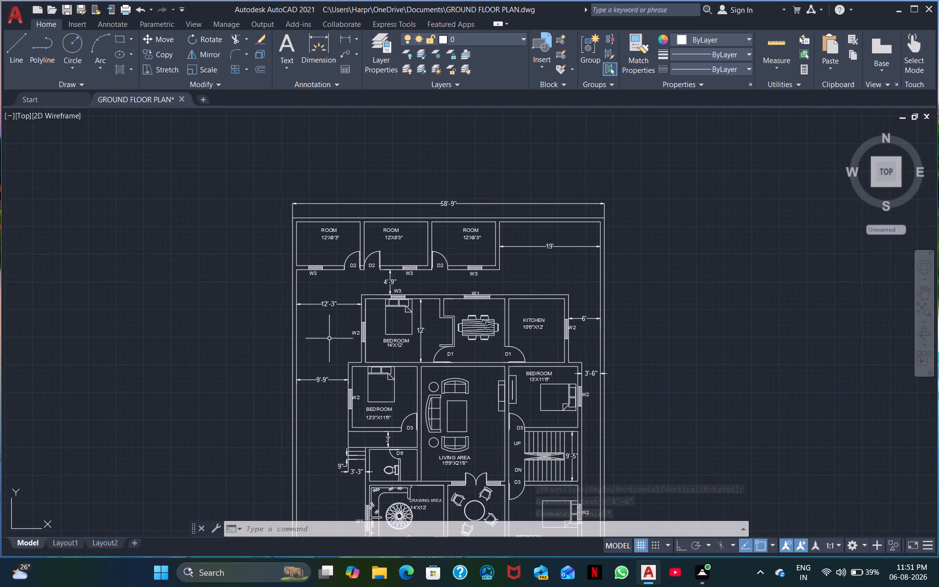
{"action": "middle_click_drag", "start_coordinate": [422, 283], "coordinate": [368, 267]}
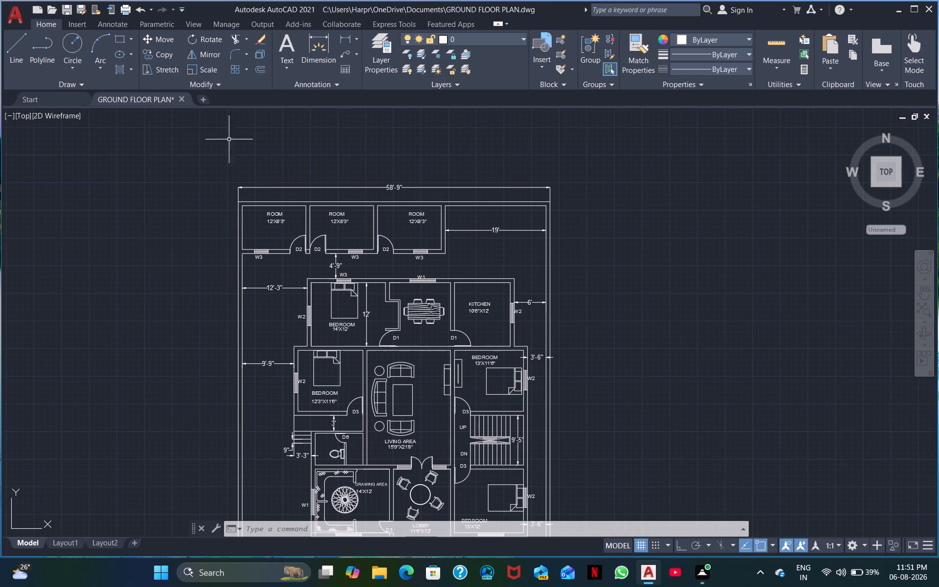
{"action": "middle_click_drag", "start_coordinate": [238, 142], "coordinate": [251, 85]}
{"action": "middle_click_drag", "start_coordinate": [364, 181], "coordinate": [270, 98]}
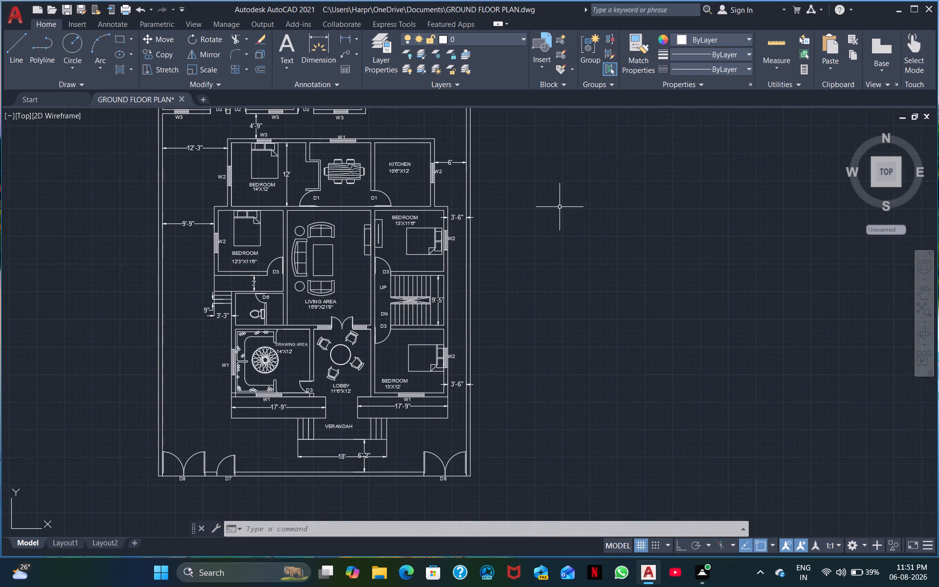
{"action": "middle_click_drag", "start_coordinate": [557, 217], "coordinate": [614, 273]}
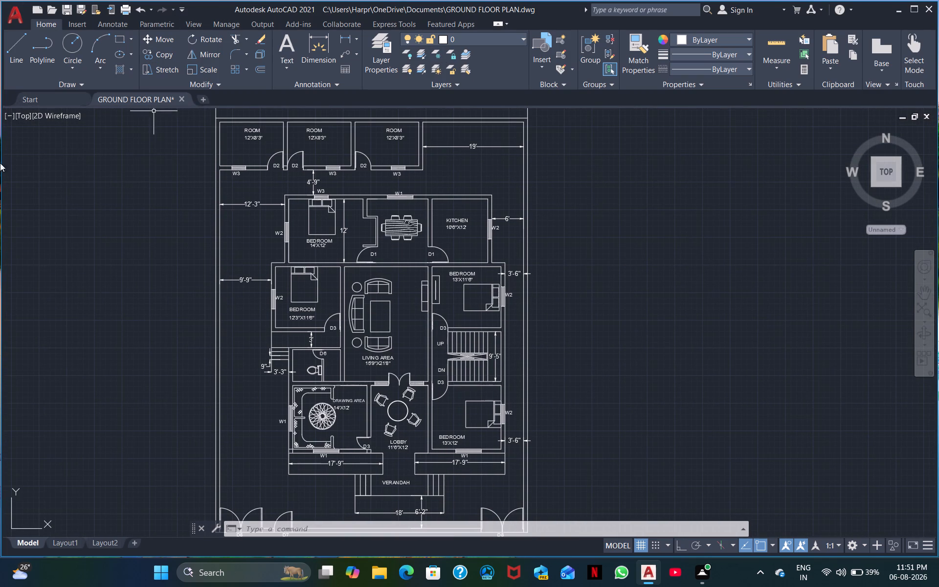
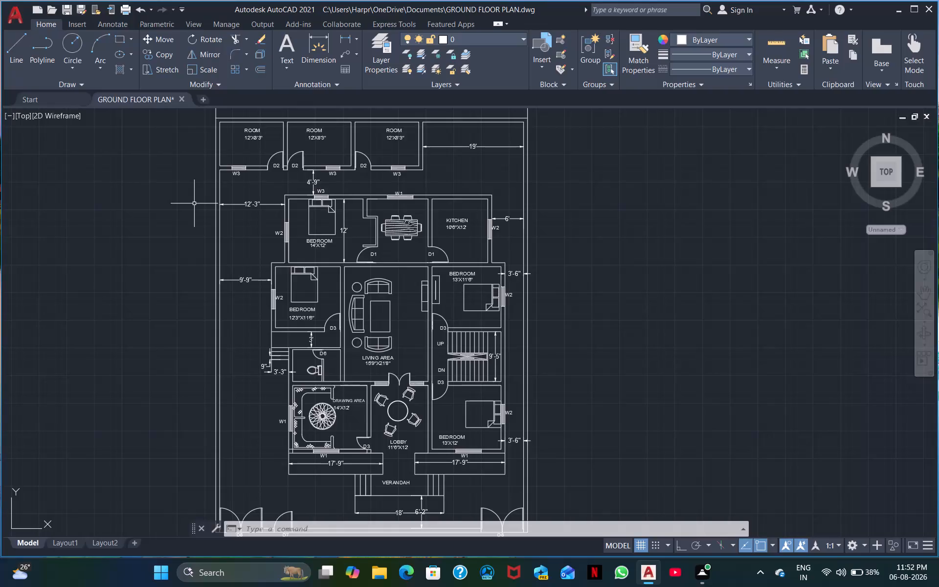
Insert the Vehicles - Imperial block from the architectural tool palette in the empty area east of the plan, and close the palette.
{"action": "key", "text": "ctrl+3"}
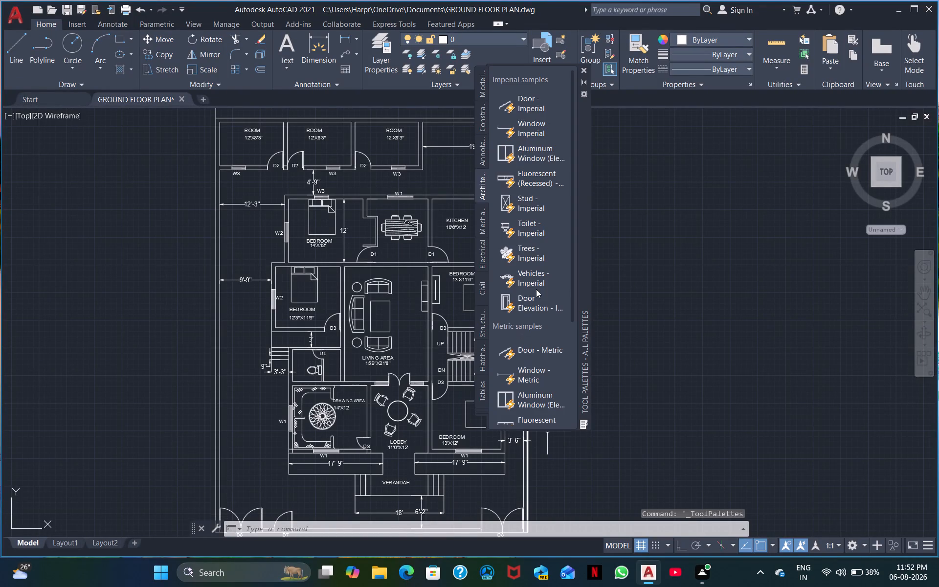
{"action": "left_click", "coordinate": [525, 278]}
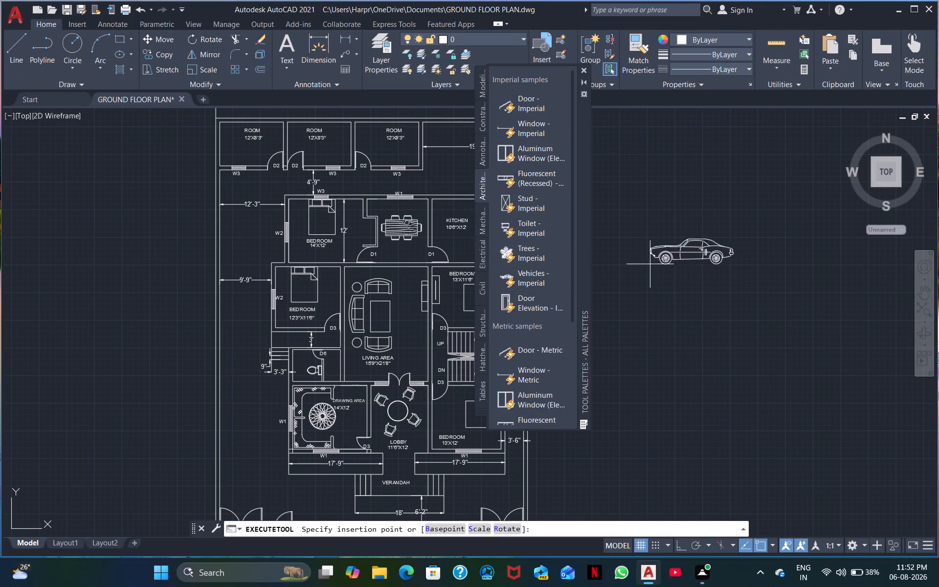
{"action": "left_click", "coordinate": [673, 286]}
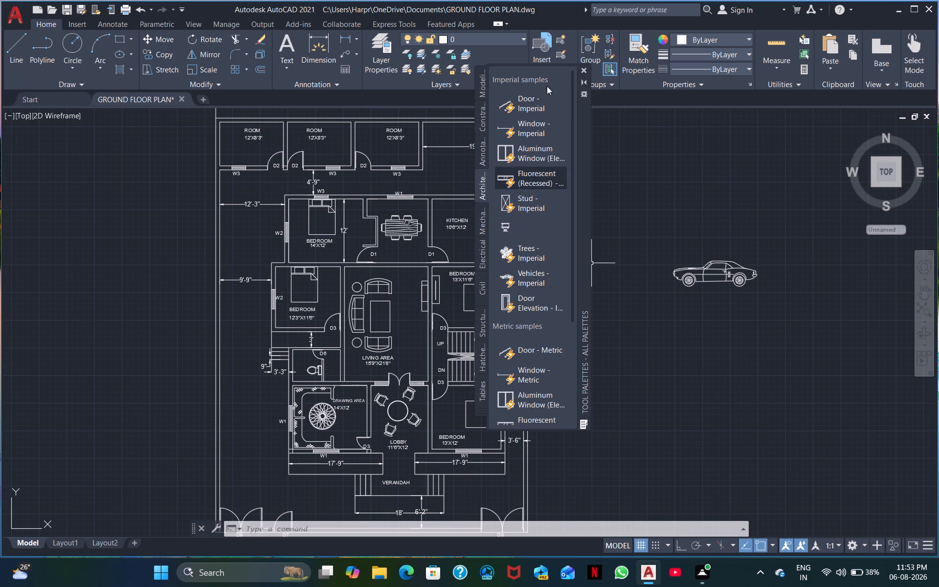
{"action": "left_click", "coordinate": [583, 69]}
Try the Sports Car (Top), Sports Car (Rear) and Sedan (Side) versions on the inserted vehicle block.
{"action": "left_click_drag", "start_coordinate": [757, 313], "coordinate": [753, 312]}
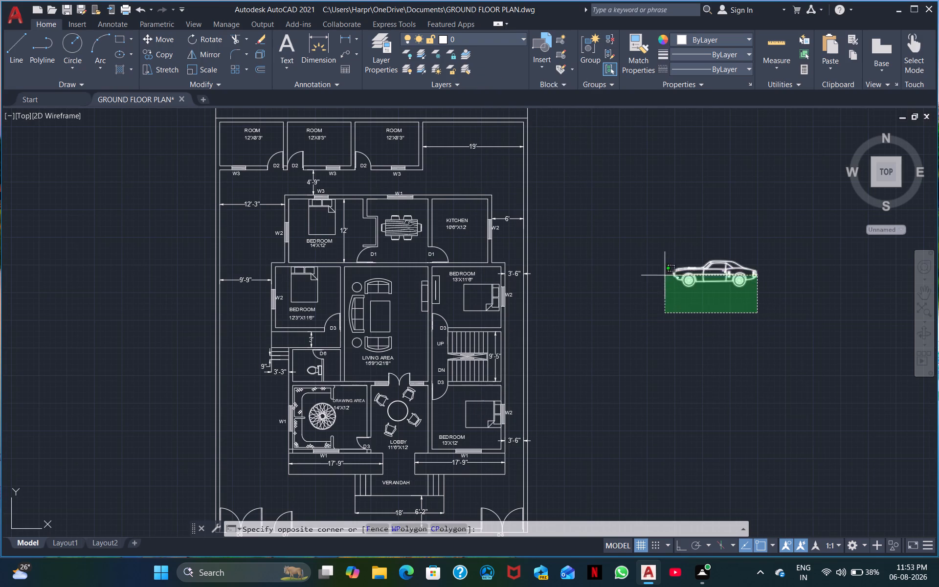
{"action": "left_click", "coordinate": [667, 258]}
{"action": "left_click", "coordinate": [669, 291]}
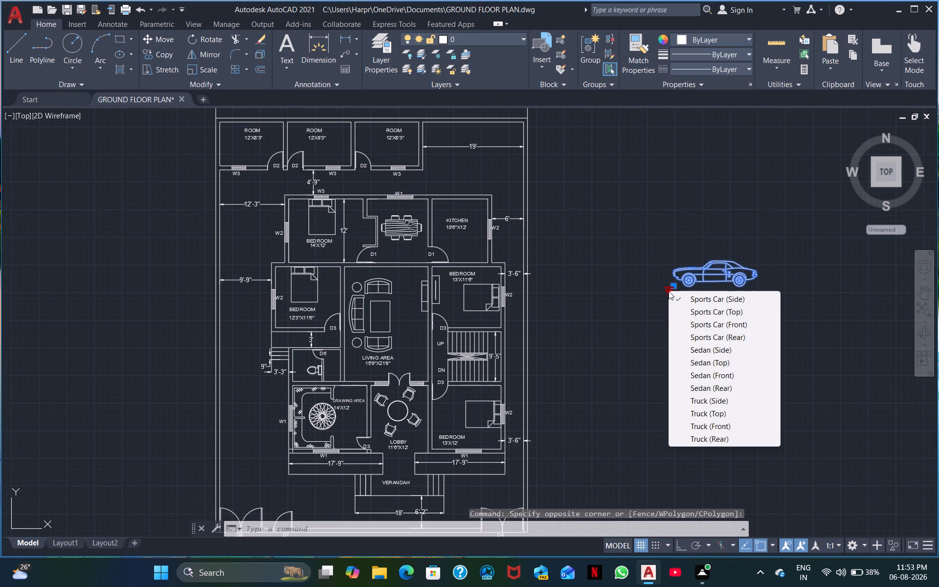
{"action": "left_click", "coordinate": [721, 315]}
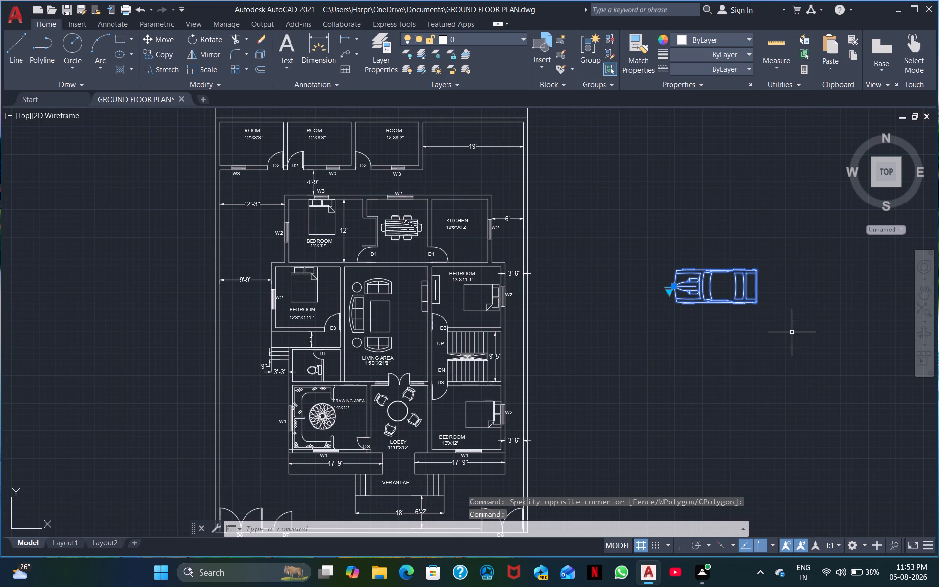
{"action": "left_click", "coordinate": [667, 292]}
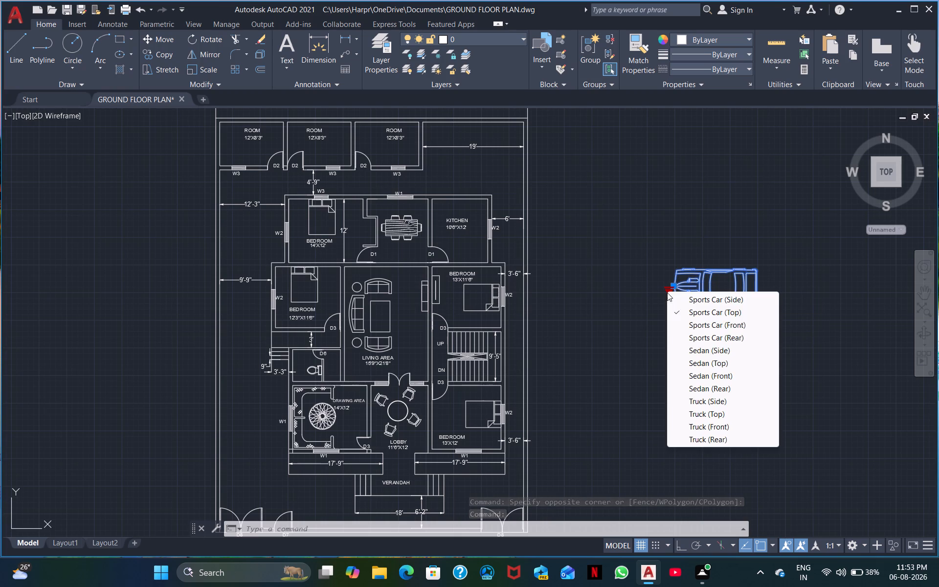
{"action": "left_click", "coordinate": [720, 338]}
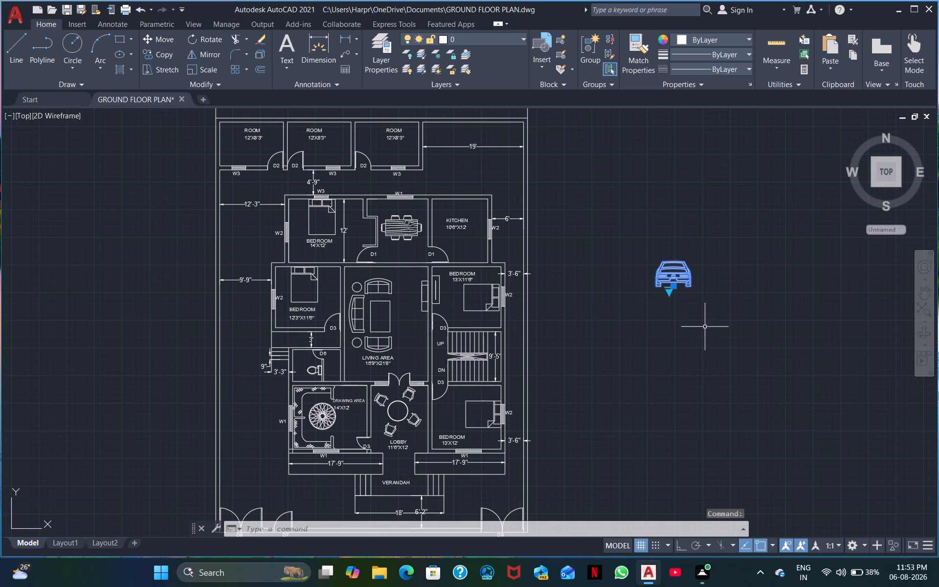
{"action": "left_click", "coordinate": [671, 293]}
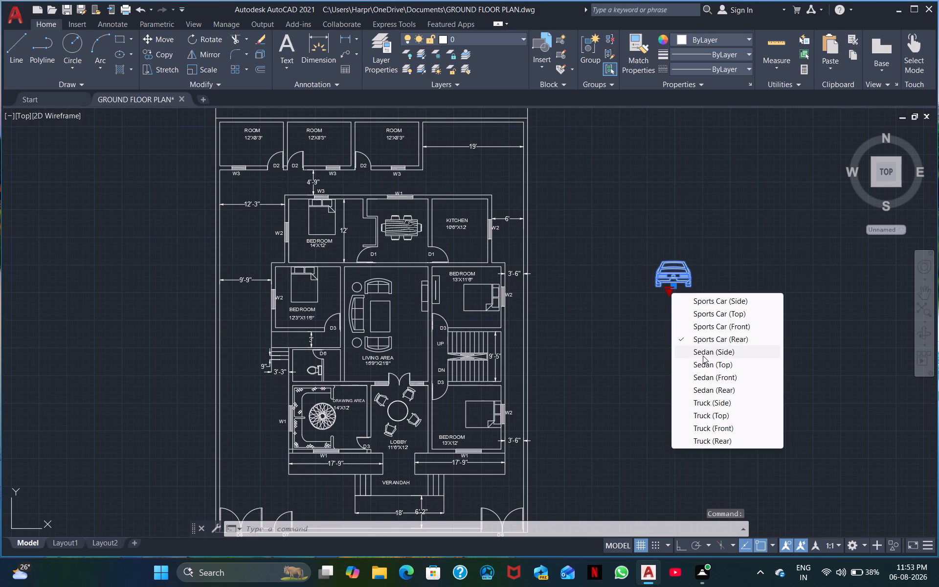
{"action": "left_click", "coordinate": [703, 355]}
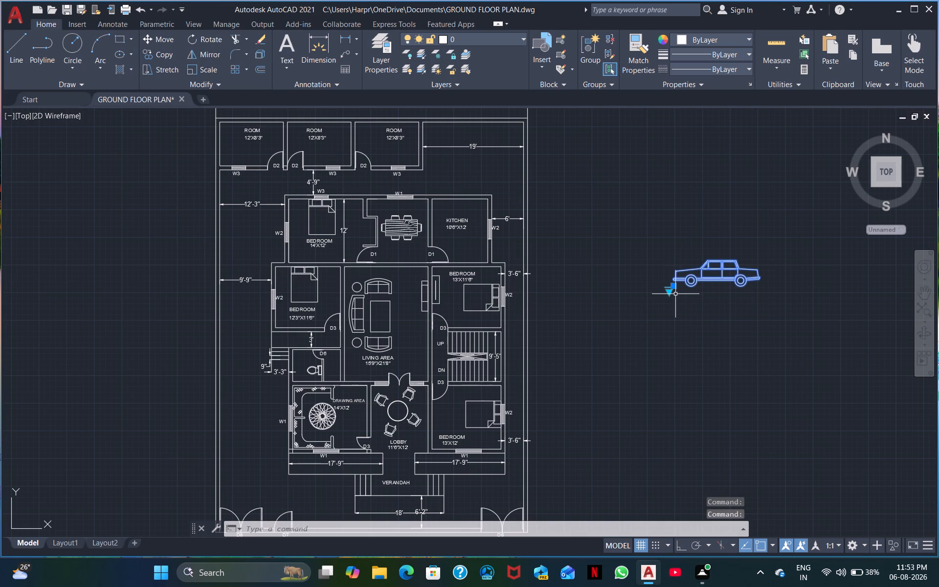
Switch the inserted vehicle block to the Sedan (Top) version.
{"action": "left_click", "coordinate": [670, 294]}
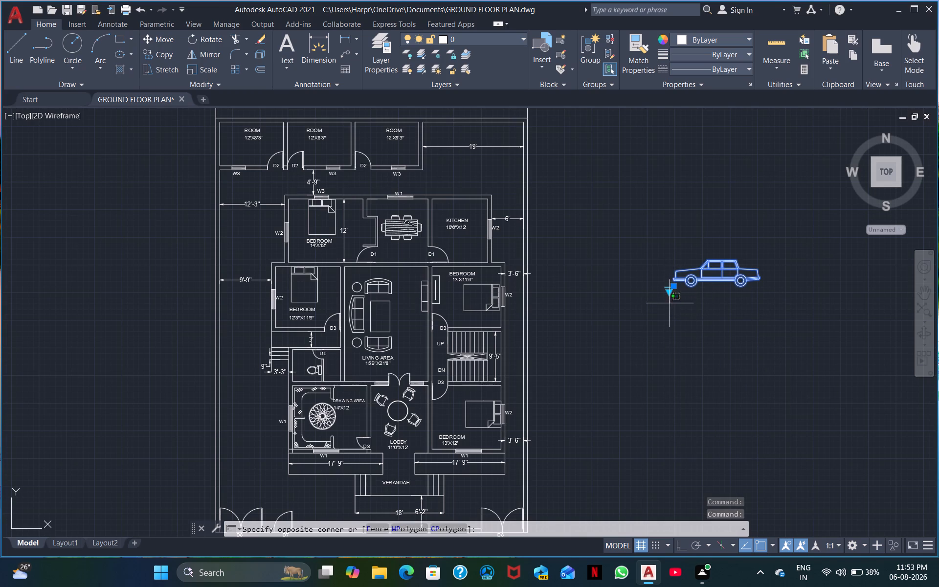
{"action": "left_click", "coordinate": [672, 293]}
{"action": "left_click", "coordinate": [670, 291]}
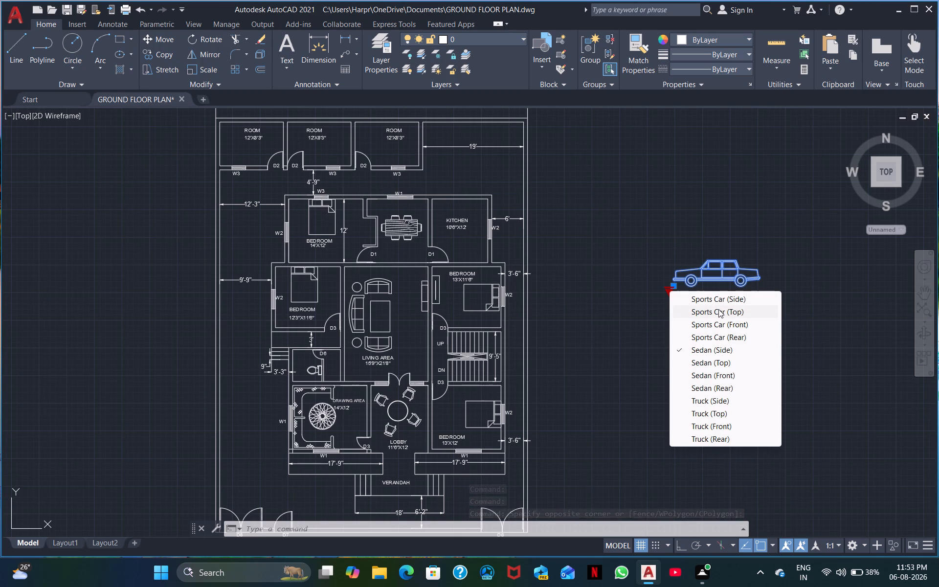
{"action": "left_click", "coordinate": [708, 360]}
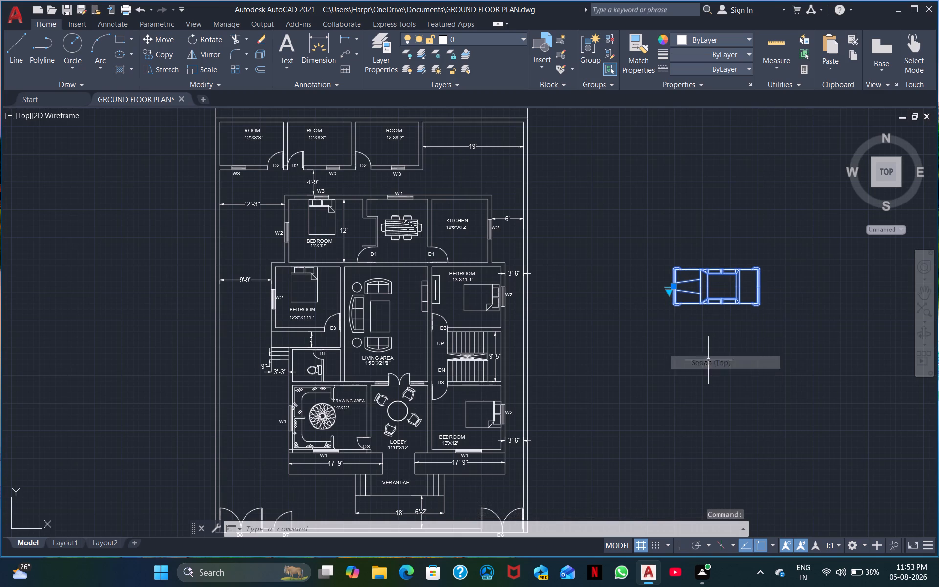
Copy the top-view sedan once, placing the copy directly south of the original.
{"action": "right_click", "coordinate": [700, 313]}
{"action": "left_click", "coordinate": [652, 355]}
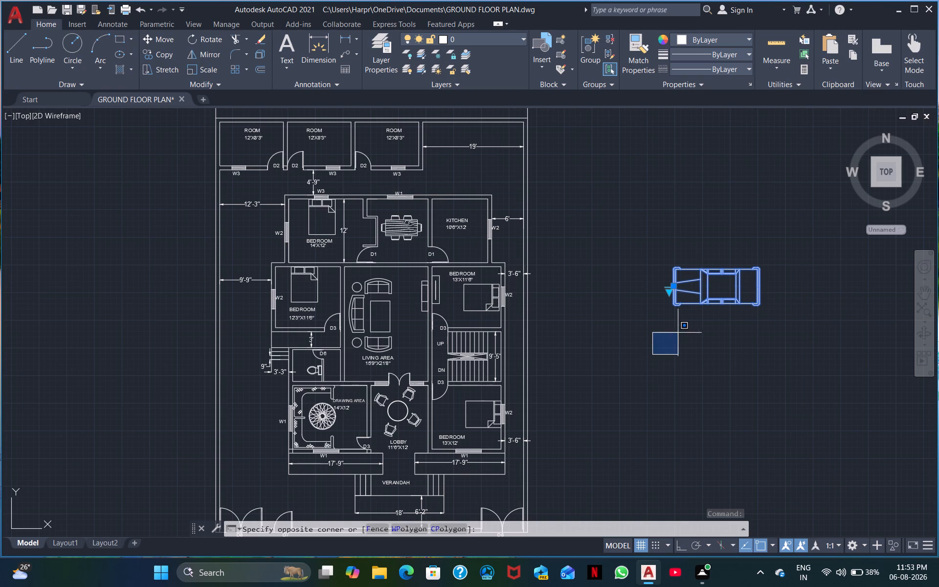
{"action": "key", "text": "Escape"}
{"action": "left_click", "coordinate": [706, 323]}
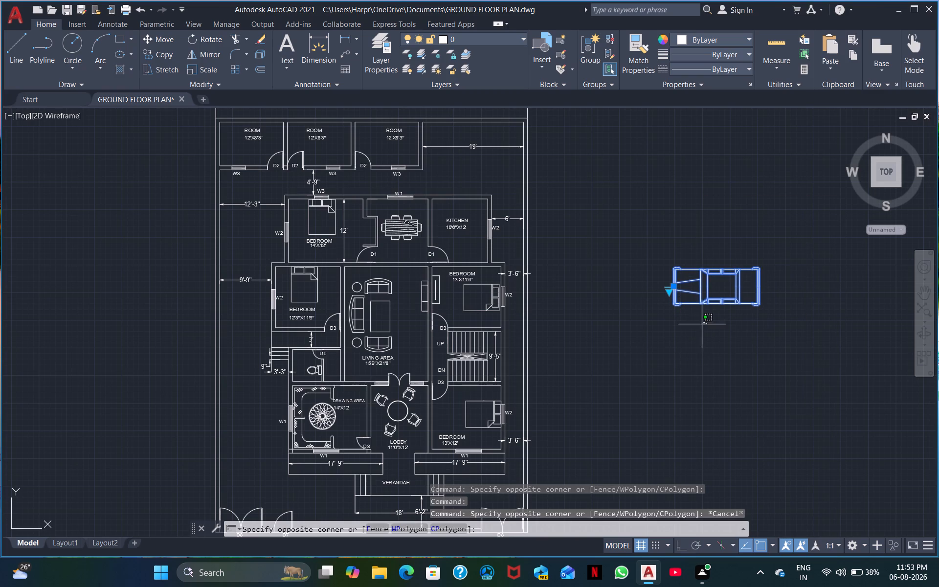
{"action": "right_click", "coordinate": [695, 347]}
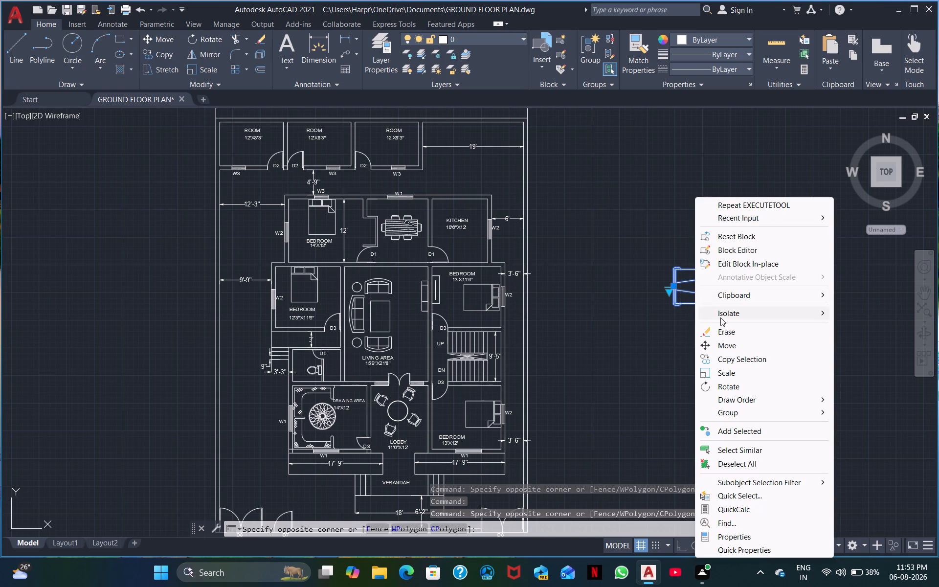
{"action": "left_click", "coordinate": [725, 357]}
{"action": "left_click_drag", "start_coordinate": [724, 291], "coordinate": [724, 306]}
{"action": "left_click", "coordinate": [718, 369]}
{"action": "key", "text": "Escape"}
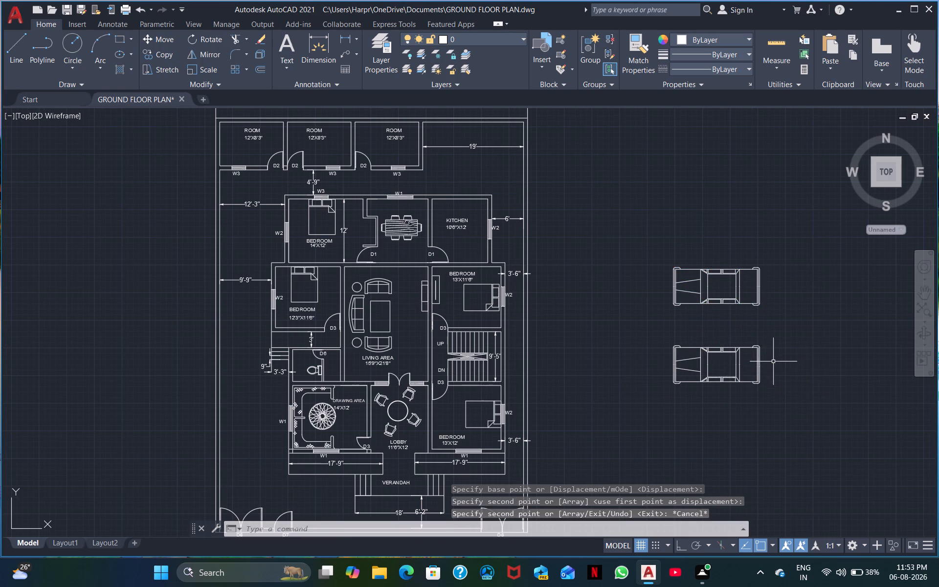
Switch the southern vehicle copy to Sports Car (Side) first and finally to Sports Car (Top).
{"action": "left_click_drag", "start_coordinate": [725, 413], "coordinate": [721, 411]}
{"action": "left_click", "coordinate": [651, 363]}
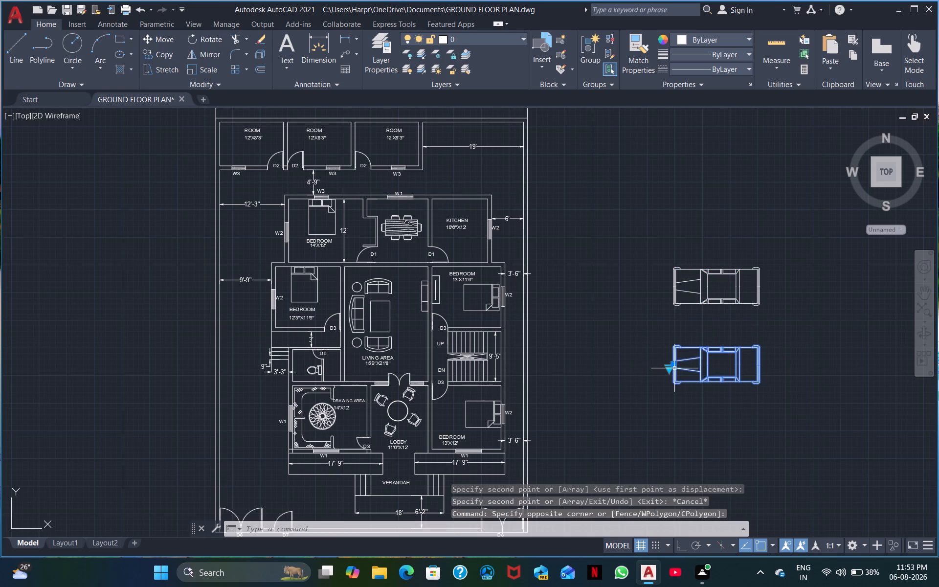
{"action": "left_click", "coordinate": [671, 372]}
{"action": "left_click", "coordinate": [670, 367]}
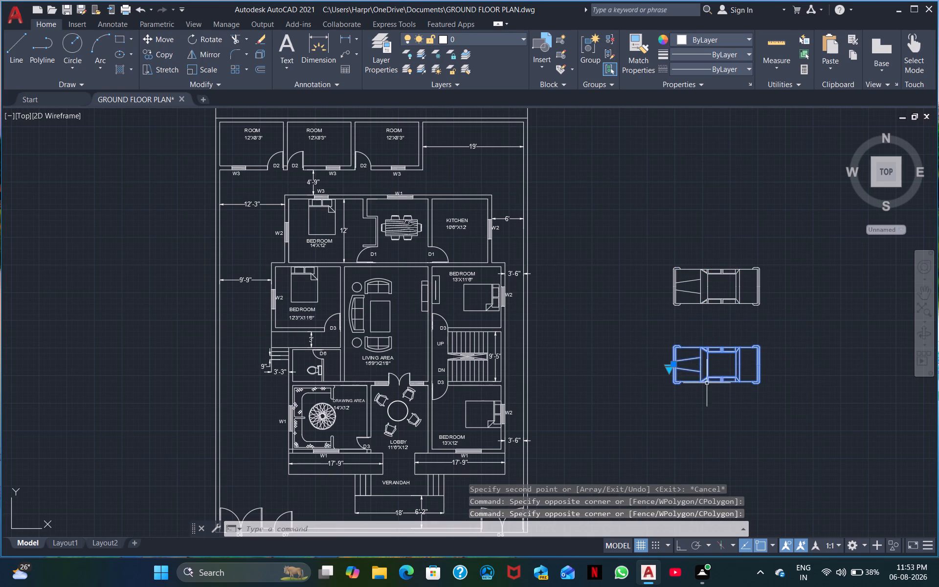
{"action": "left_click", "coordinate": [667, 372]}
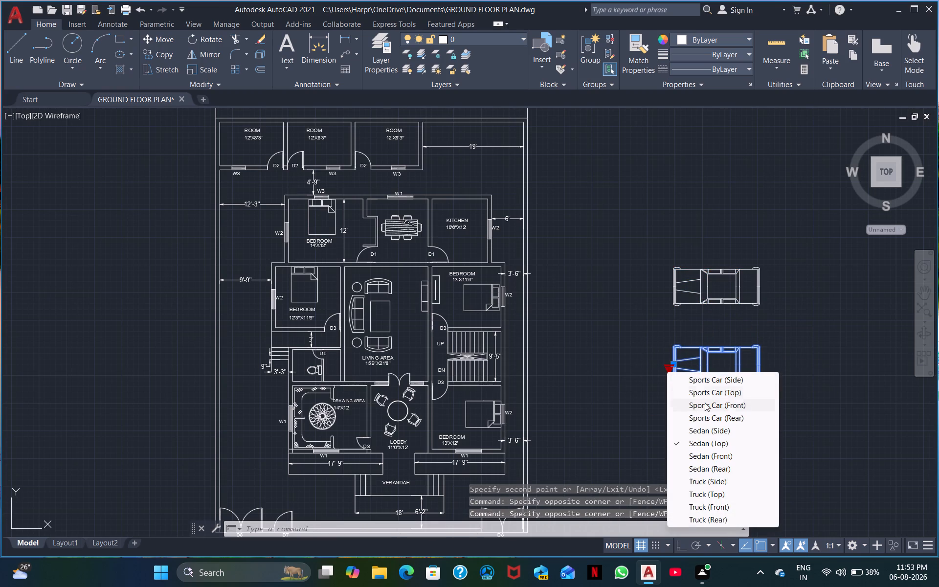
{"action": "left_click", "coordinate": [712, 383]}
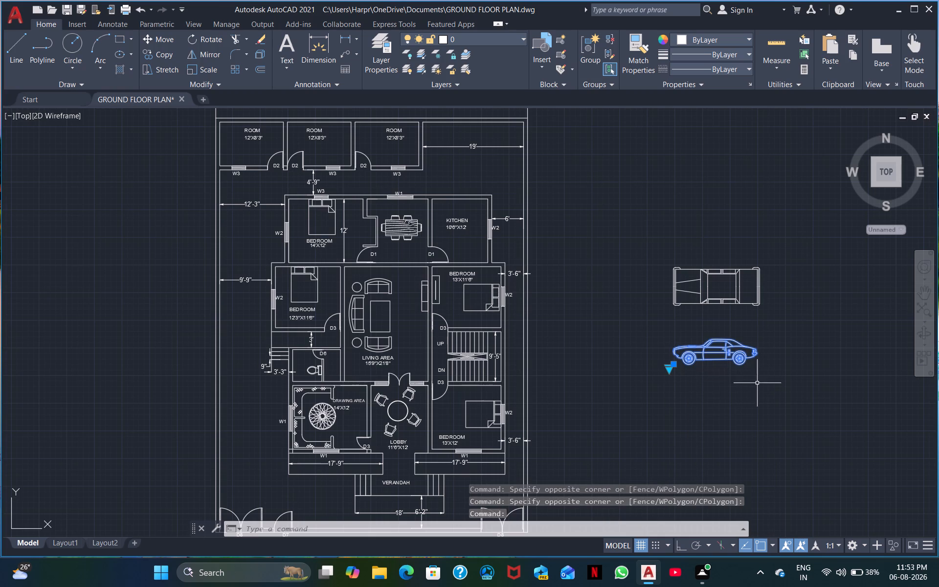
{"action": "left_click", "coordinate": [672, 368]}
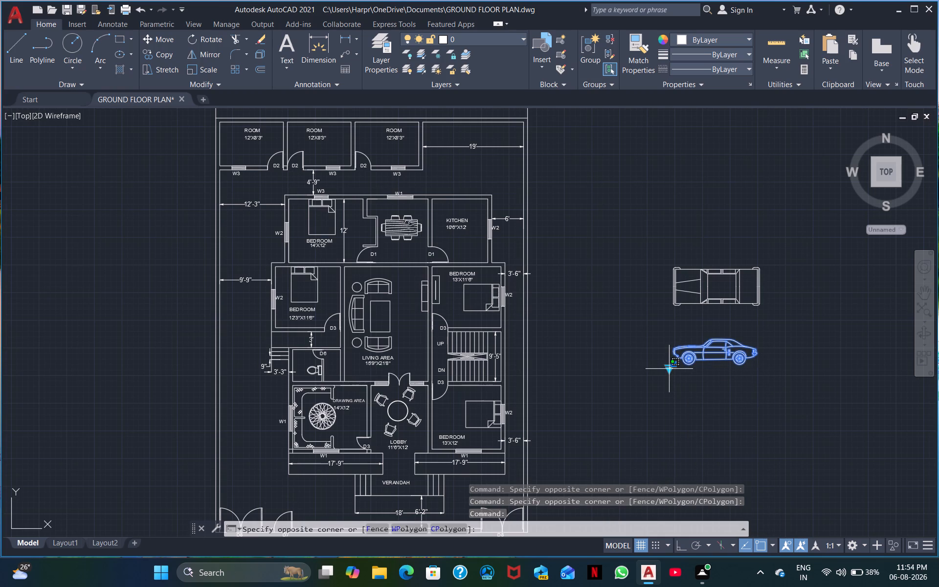
{"action": "left_click", "coordinate": [671, 368]}
{"action": "left_click", "coordinate": [671, 368]}
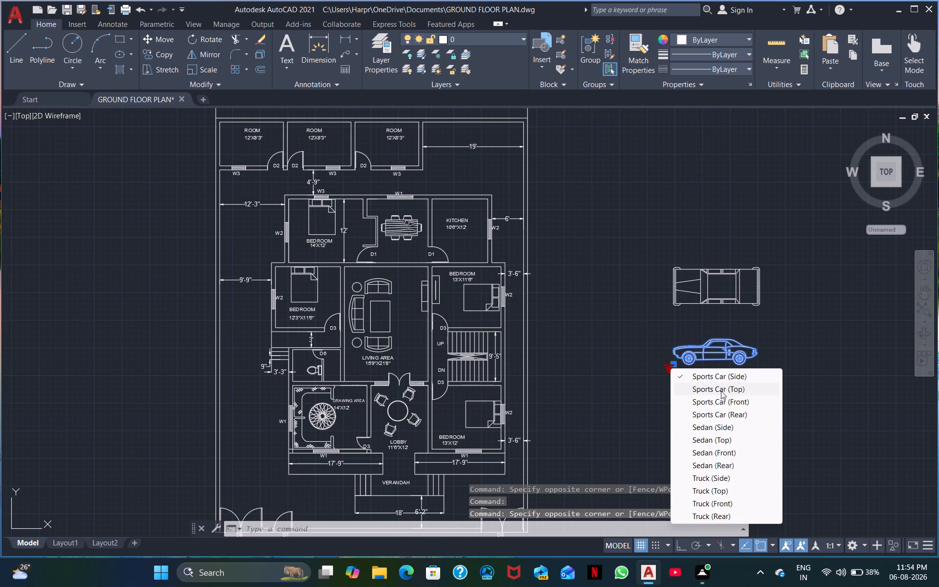
{"action": "left_click", "coordinate": [721, 391]}
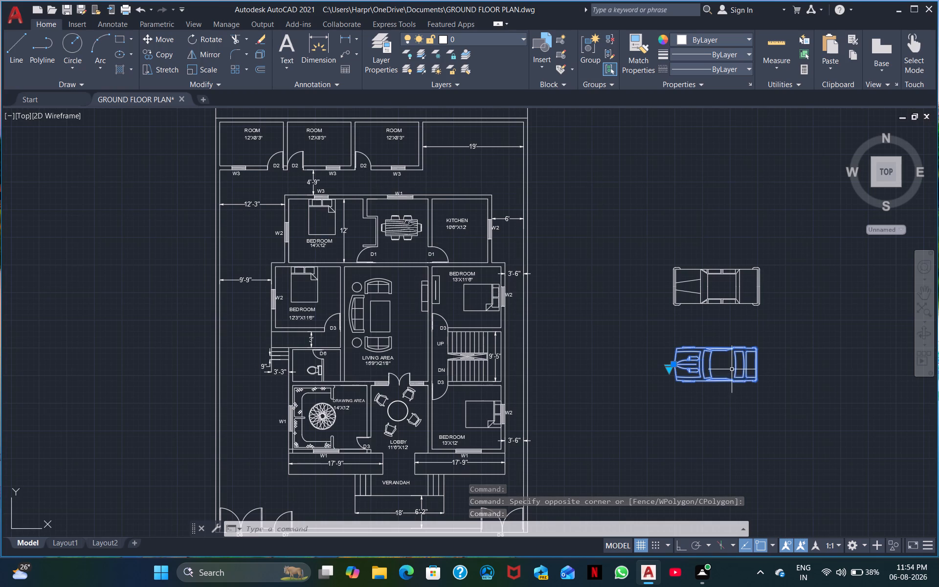
Rotate the sports car by 270° about its southeast corner with Ortho on, so its front faces north.
{"action": "left_click", "coordinate": [747, 398]}
{"action": "left_click", "coordinate": [710, 408]}
{"action": "right_click", "coordinate": [710, 408]}
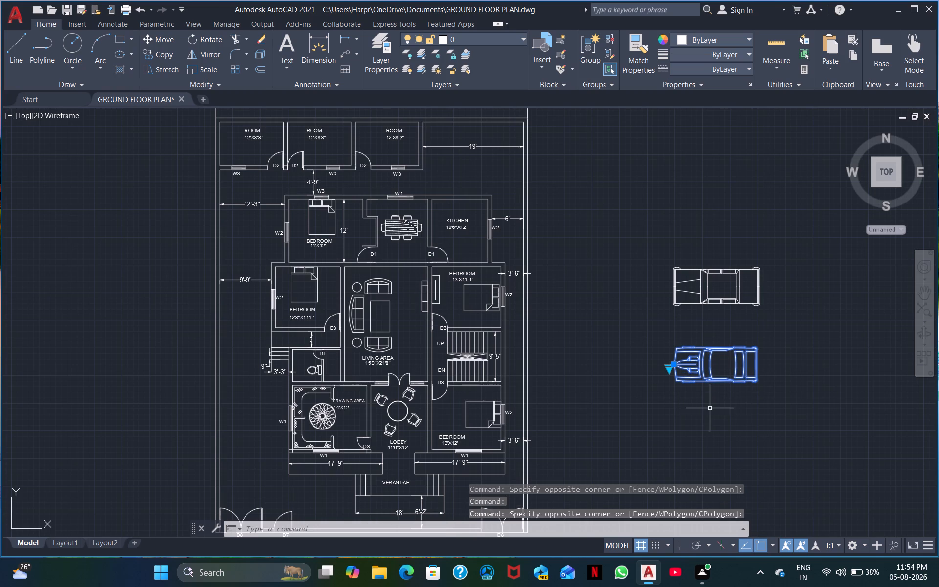
{"action": "left_click", "coordinate": [740, 235]}
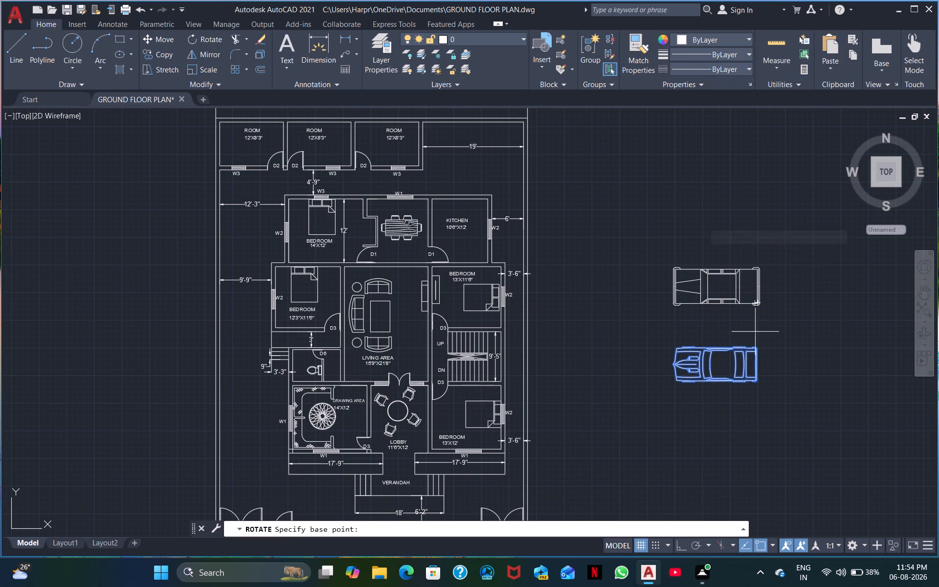
{"action": "left_click", "coordinate": [760, 383]}
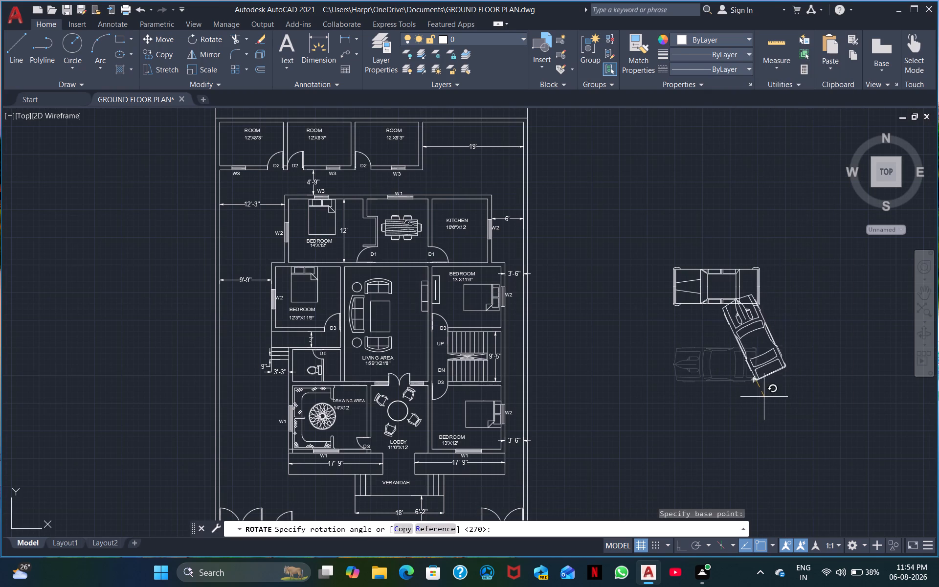
{"action": "left_click", "coordinate": [681, 544]}
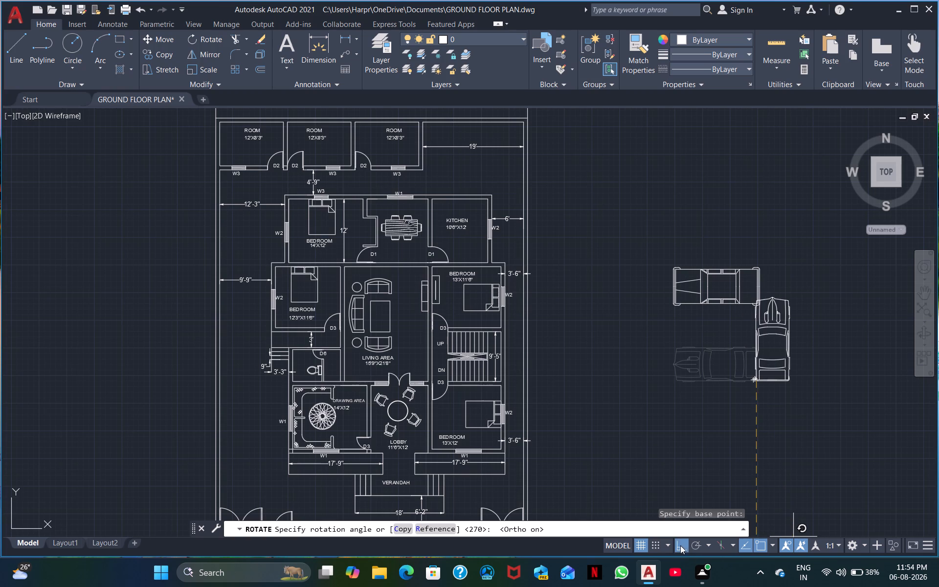
{"action": "left_click", "coordinate": [759, 509]}
Move the sedan horizontally west, into the space between the plan's east boundary and the sports car.
{"action": "left_click", "coordinate": [728, 318]}
{"action": "left_click", "coordinate": [671, 261]}
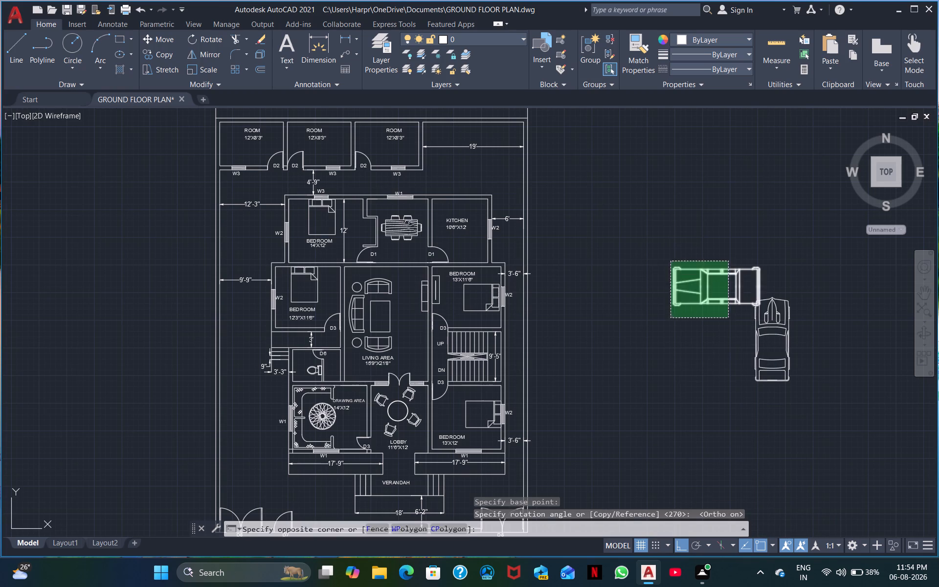
{"action": "right_click", "coordinate": [670, 261]}
{"action": "left_click", "coordinate": [707, 349]}
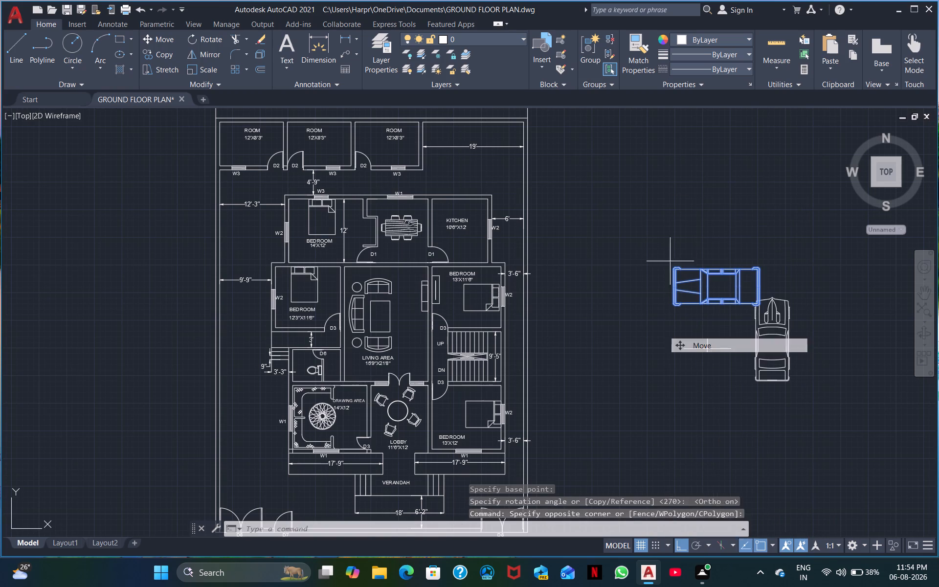
{"action": "left_click", "coordinate": [762, 306]}
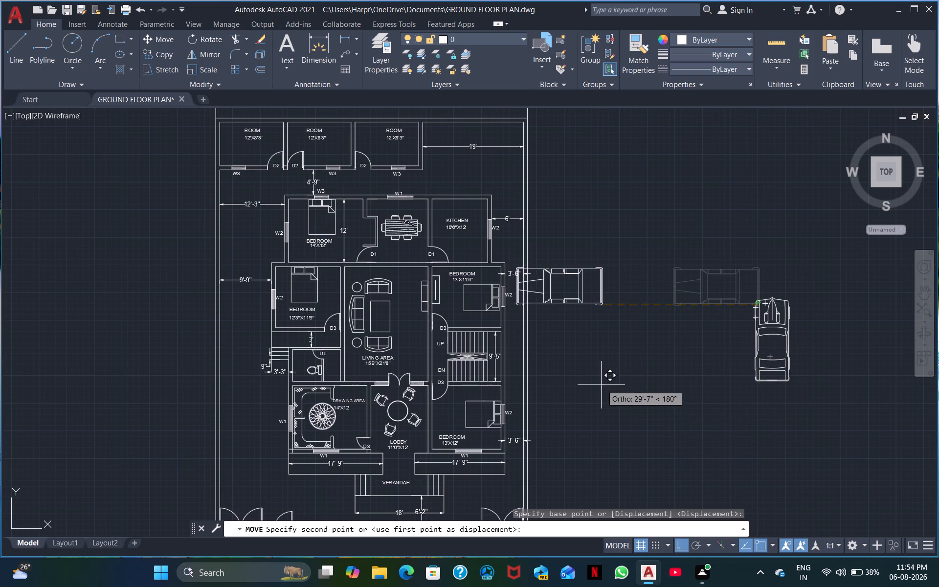
{"action": "left_click", "coordinate": [659, 368]}
Rotate the sedan by 270° about its southeast corner so its front faces north.
{"action": "left_click", "coordinate": [681, 348]}
{"action": "left_click", "coordinate": [606, 259]}
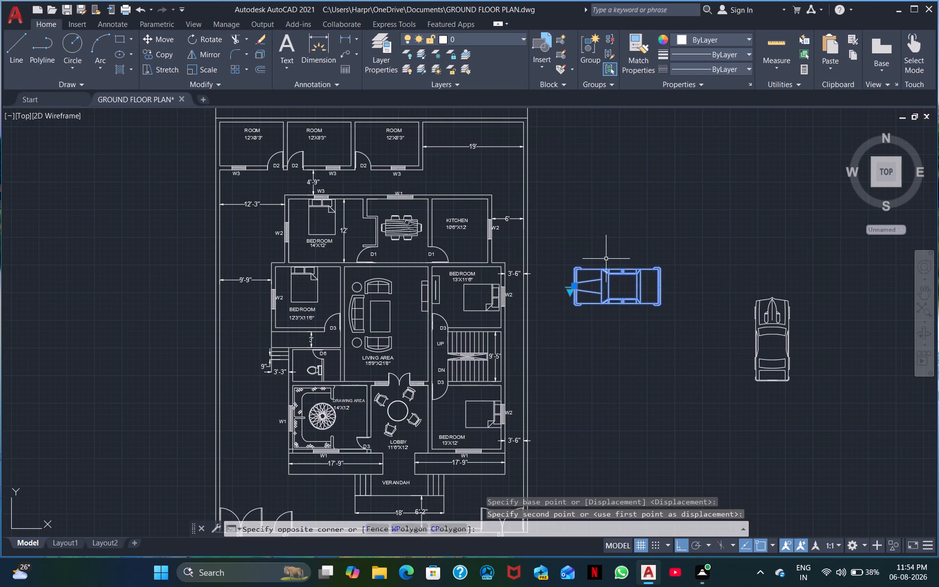
{"action": "right_click", "coordinate": [606, 259]}
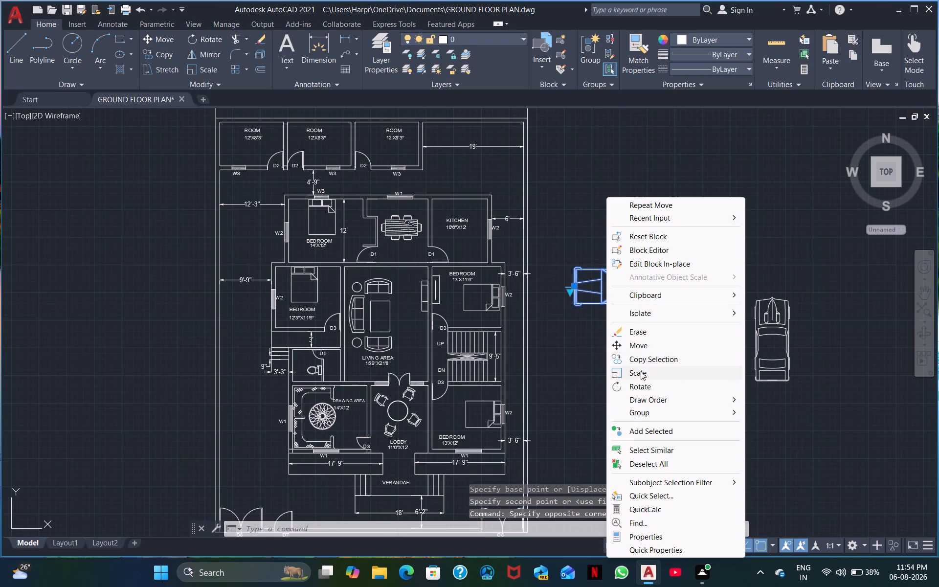
{"action": "left_click", "coordinate": [640, 382]}
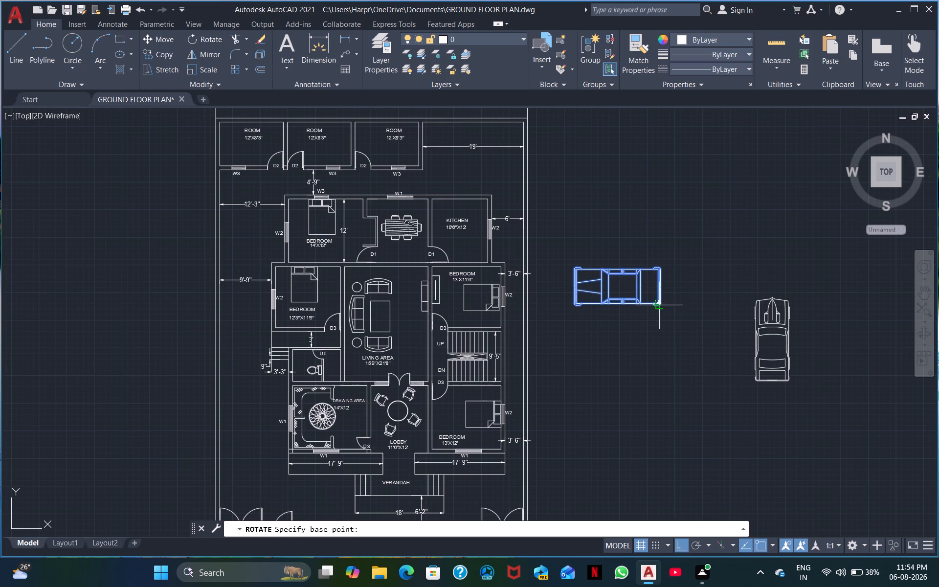
{"action": "left_click", "coordinate": [660, 305]}
{"action": "left_click", "coordinate": [647, 322]}
Move the sedan with Ortho off into the plot's west side passage, beside the 12'3"X11'6" bedroom.
{"action": "left_click_drag", "start_coordinate": [694, 334], "coordinate": [690, 335]}
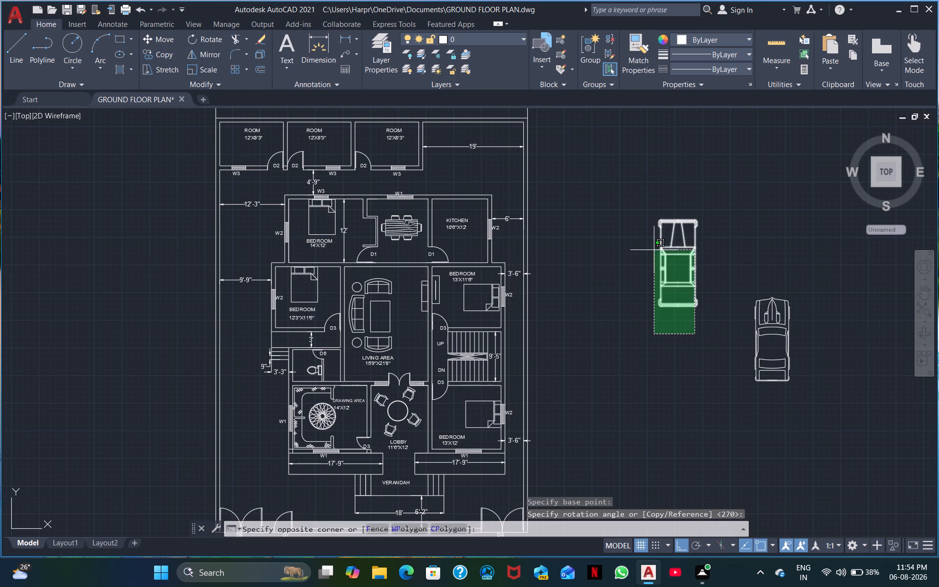
{"action": "left_click", "coordinate": [654, 249]}
{"action": "right_click", "coordinate": [690, 266]}
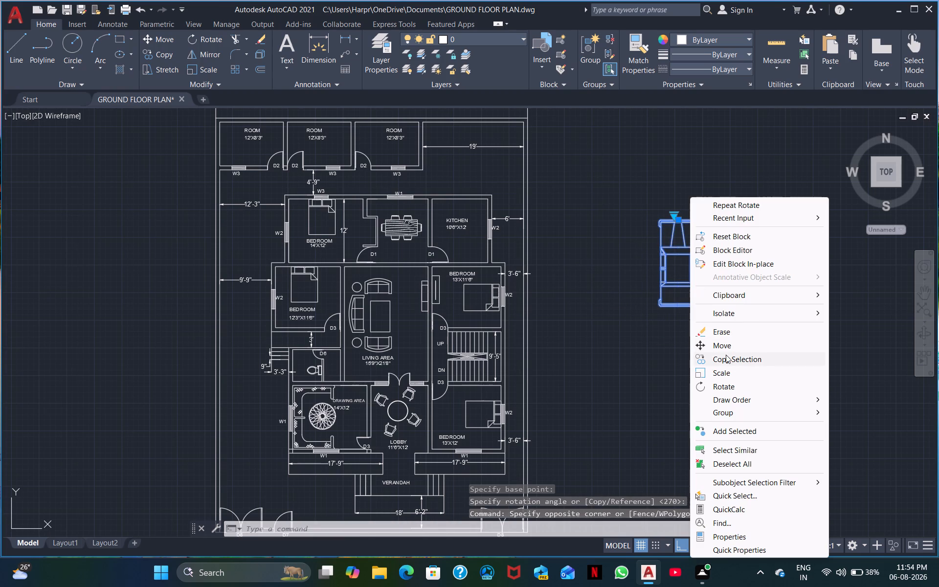
{"action": "left_click", "coordinate": [724, 345]}
{"action": "left_click", "coordinate": [695, 220]}
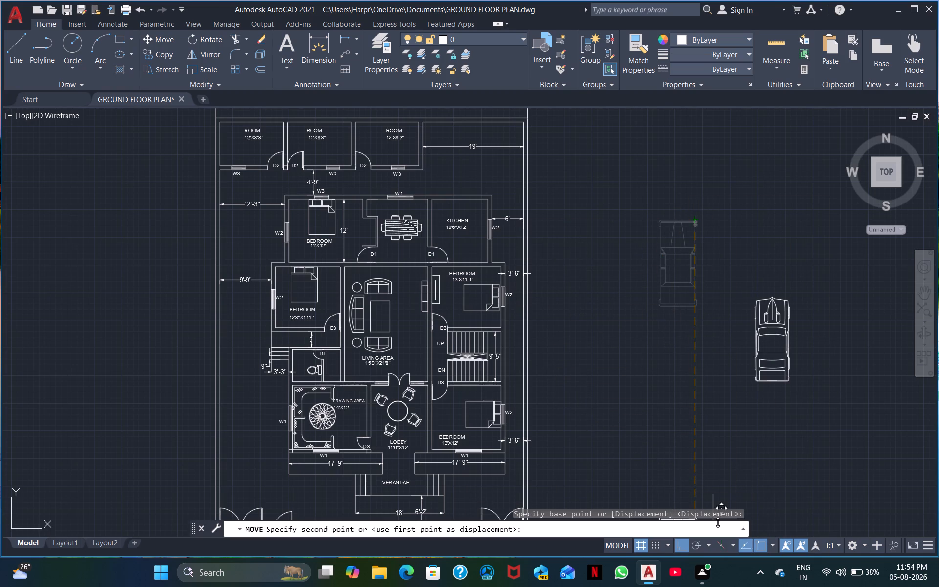
{"action": "left_click", "coordinate": [677, 544]}
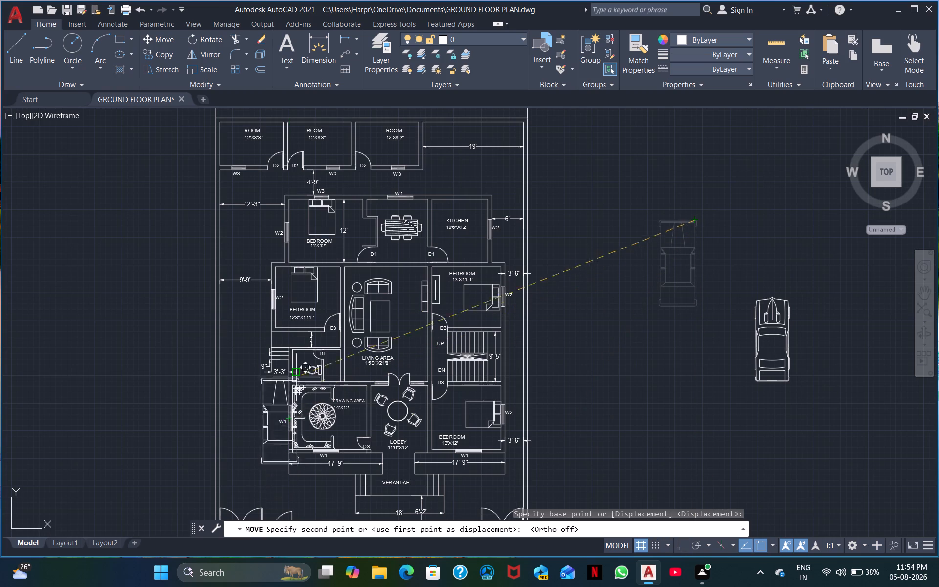
{"action": "scroll", "coordinate": [258, 290], "scroll_direction": "up", "scroll_amount": 1}
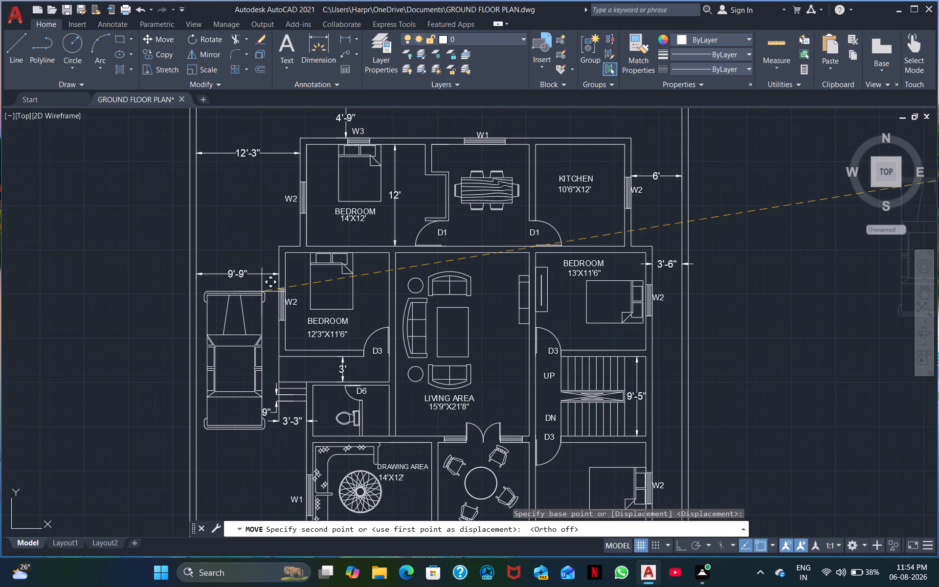
{"action": "left_click", "coordinate": [261, 292]}
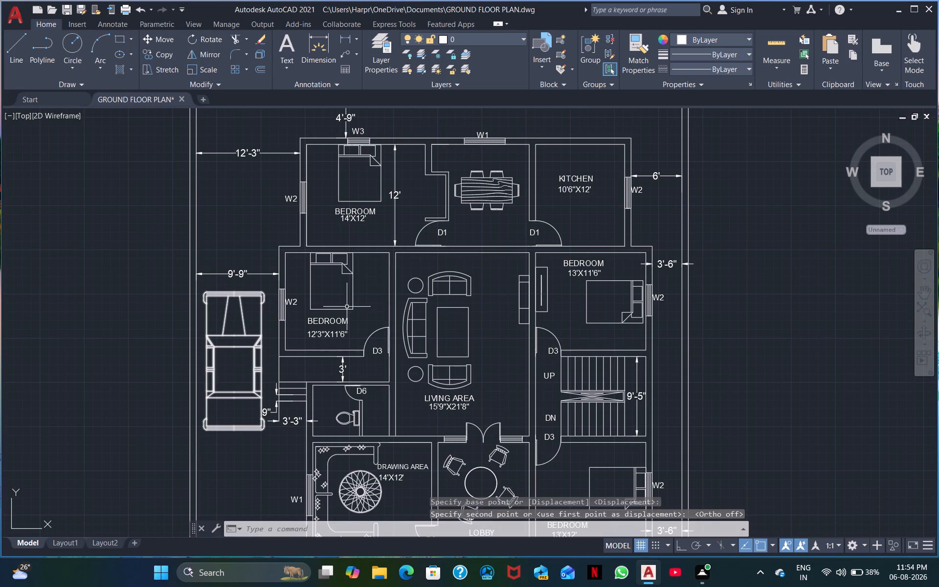
Move the sports car from east of the plan into the west side passage, directly south of the sedan and beside the drawing area.
{"action": "middle_click_drag", "start_coordinate": [849, 363], "coordinate": [705, 265]}
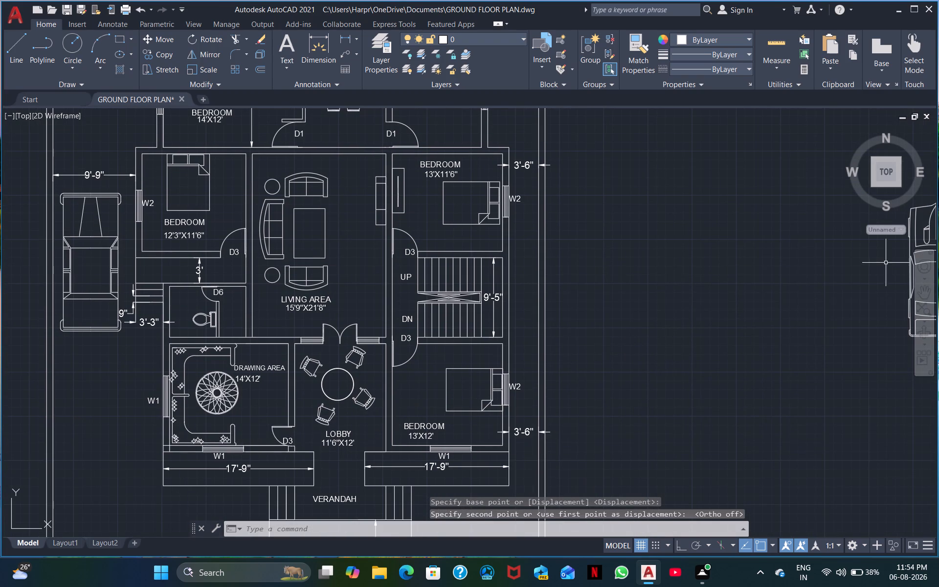
{"action": "middle_click_drag", "start_coordinate": [878, 270], "coordinate": [724, 285]}
{"action": "left_click_drag", "start_coordinate": [807, 376], "coordinate": [781, 361]}
{"action": "left_click", "coordinate": [734, 305]}
{"action": "right_click", "coordinate": [734, 305]}
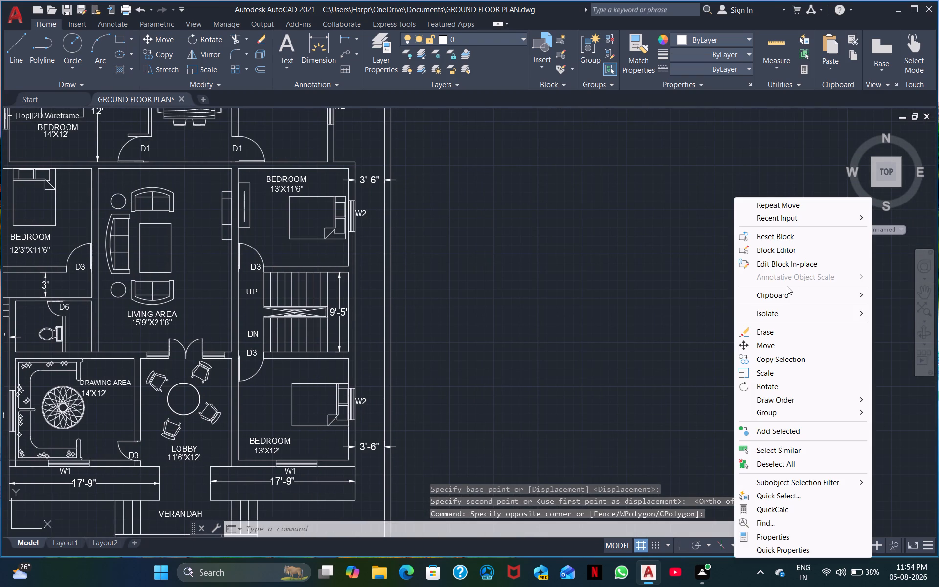
{"action": "left_click", "coordinate": [759, 343]}
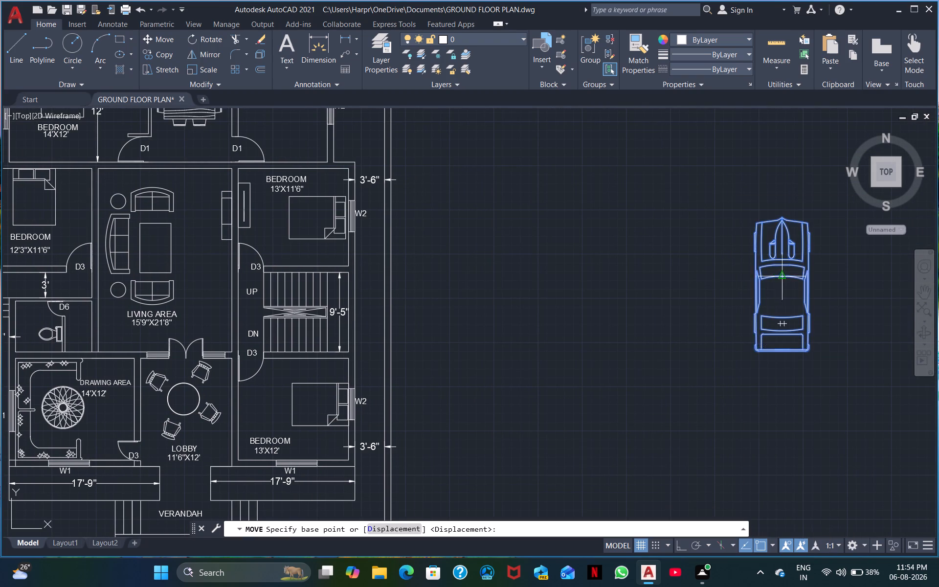
{"action": "left_click", "coordinate": [782, 271]}
{"action": "middle_click_drag", "start_coordinate": [569, 348], "coordinate": [823, 275]}
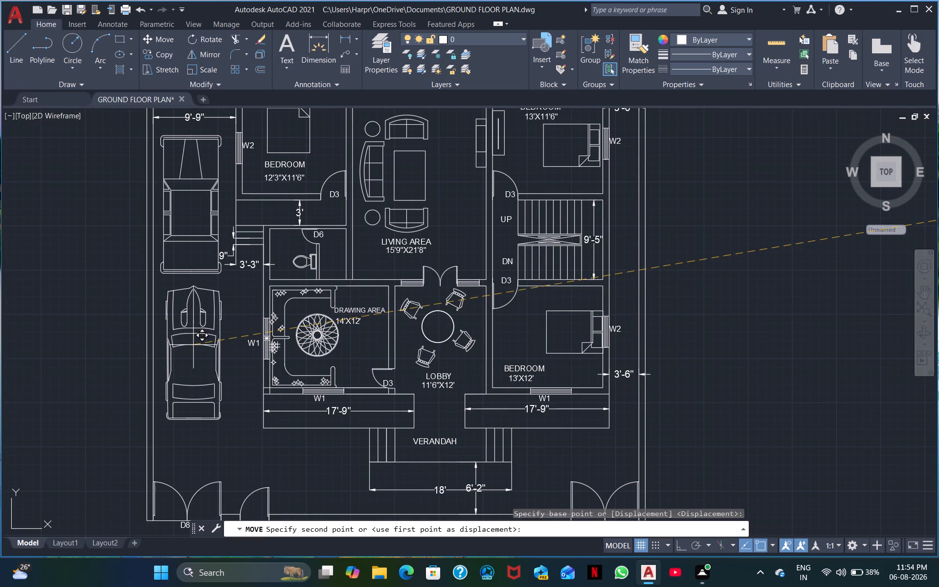
{"action": "left_click", "coordinate": [193, 345]}
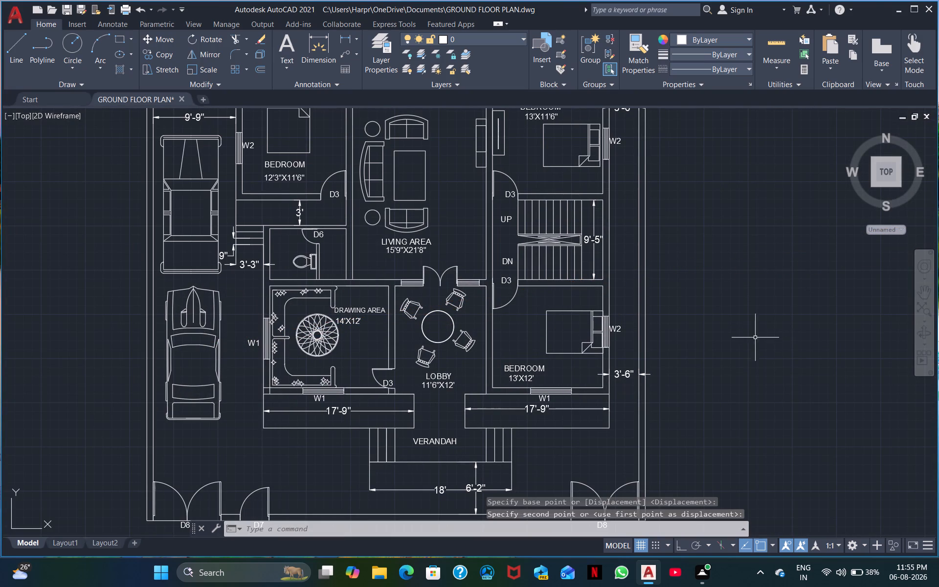
Select the entire ground floor plan, including dimensions and both vehicles, and run Join on it.
{"action": "middle_click_drag", "start_coordinate": [751, 334], "coordinate": [696, 354]}
{"action": "scroll", "coordinate": [704, 348], "scroll_direction": "down", "scroll_amount": 1}
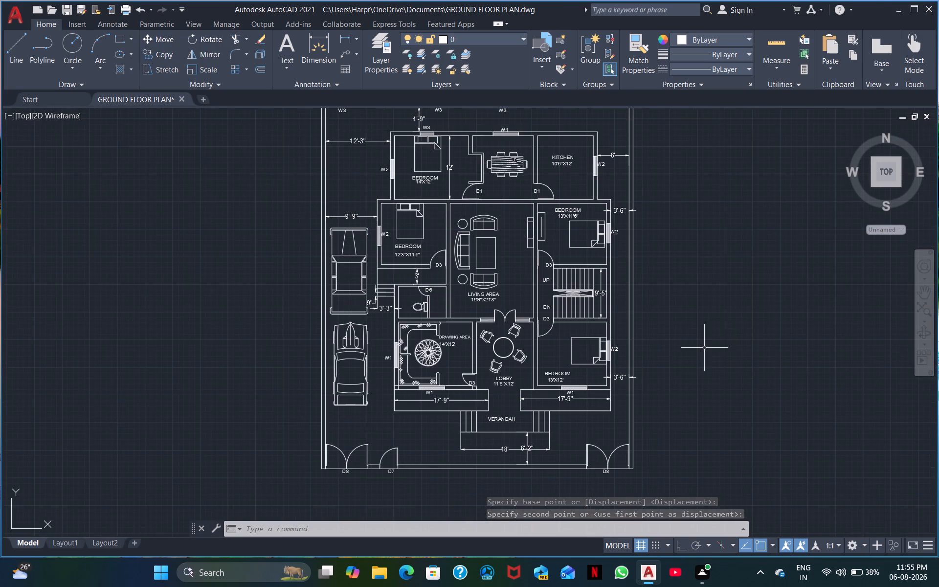
{"action": "middle_click_drag", "start_coordinate": [704, 348], "coordinate": [659, 334]}
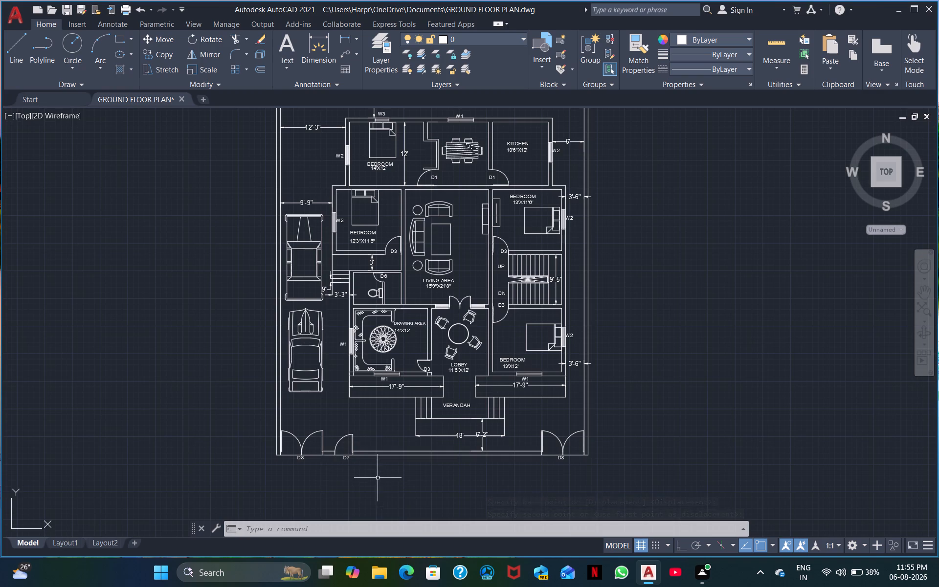
{"action": "left_click", "coordinate": [376, 477]}
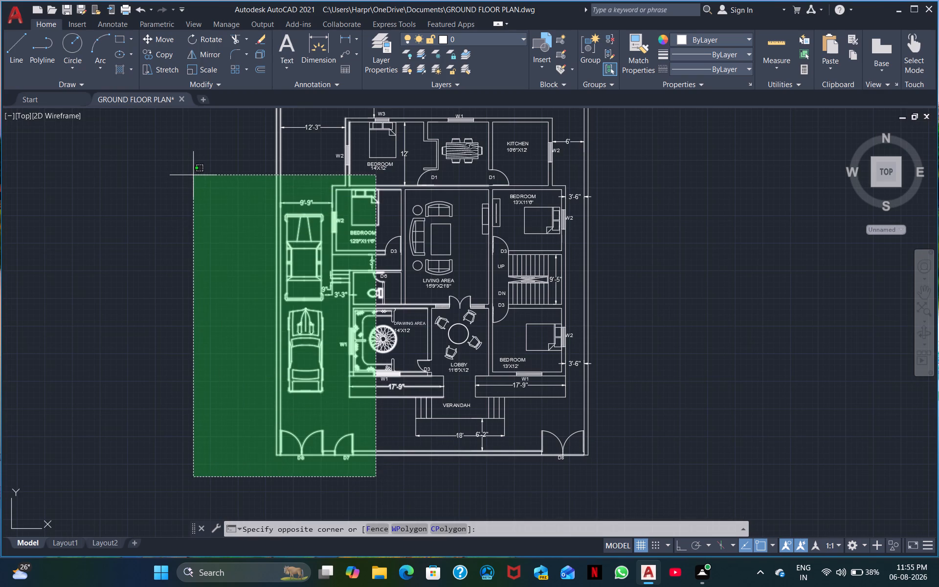
{"action": "key", "text": "Escape"}
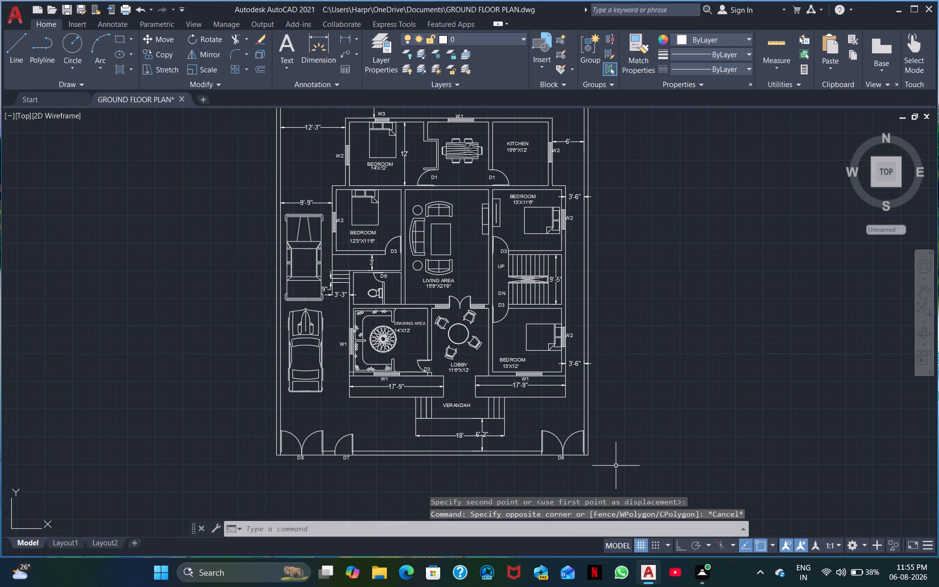
{"action": "middle_click", "coordinate": [616, 466]}
{"action": "scroll", "coordinate": [612, 465], "scroll_direction": "down", "scroll_amount": 1}
{"action": "left_click", "coordinate": [609, 474]}
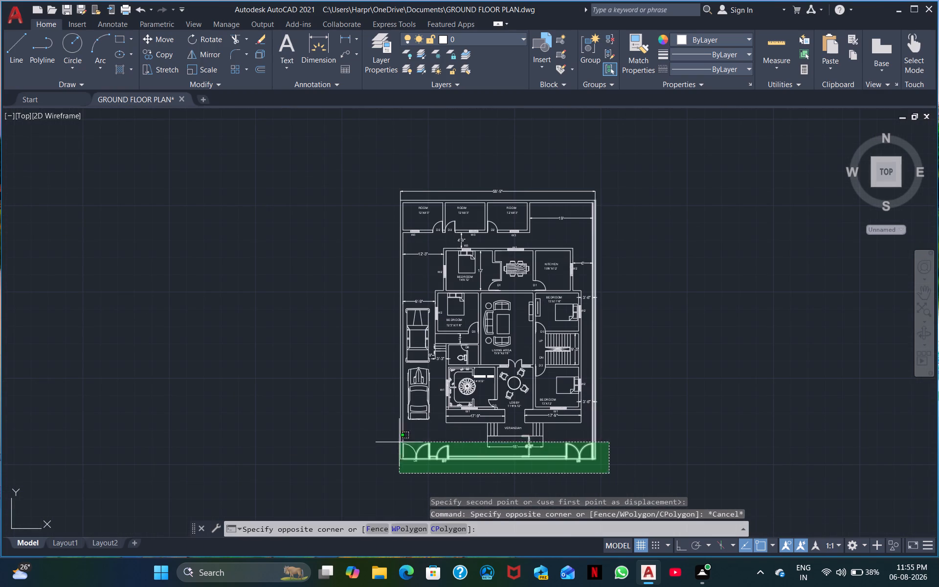
{"action": "left_click", "coordinate": [291, 146]}
{"action": "key", "text": "j"}
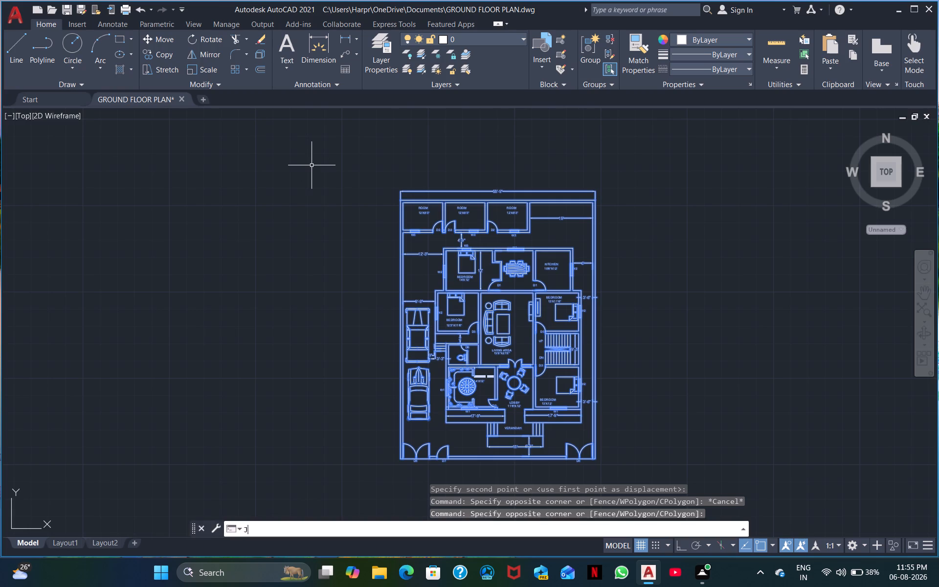
{"action": "key", "text": "space"}
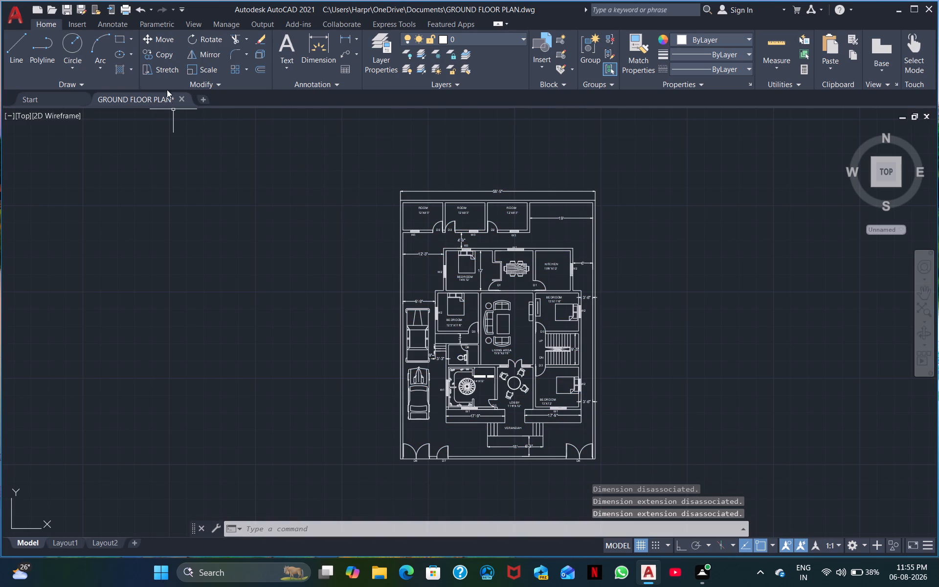
Start exporting the ground floor plan drawing to PDF.
{"action": "scroll", "coordinate": [496, 406], "scroll_direction": "down", "scroll_amount": 1}
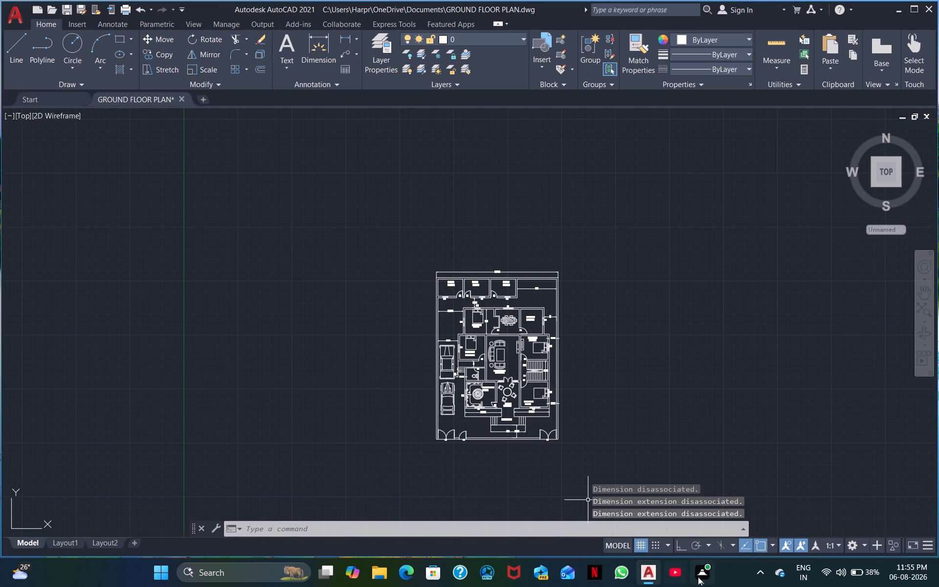
{"action": "left_click", "coordinate": [9, 17]}
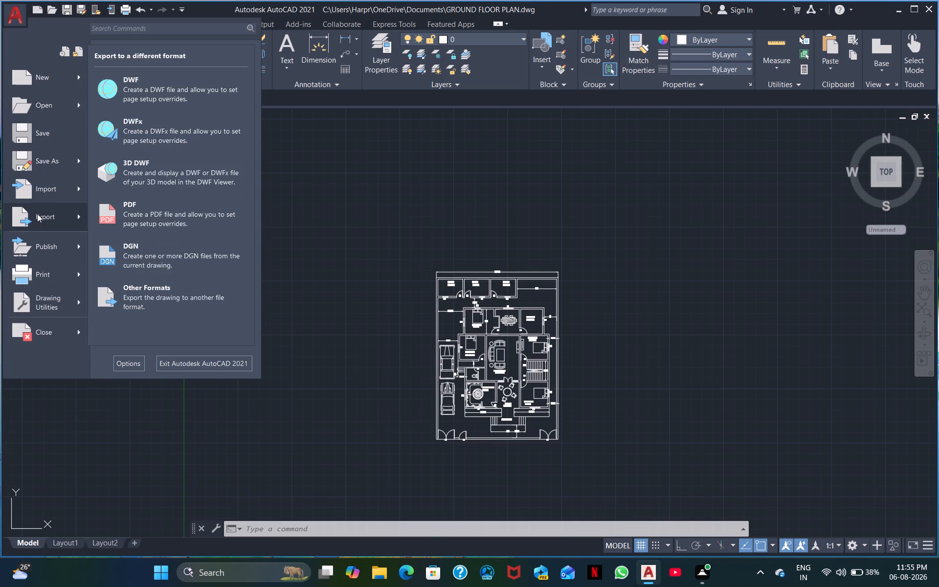
{"action": "left_click", "coordinate": [143, 224]}
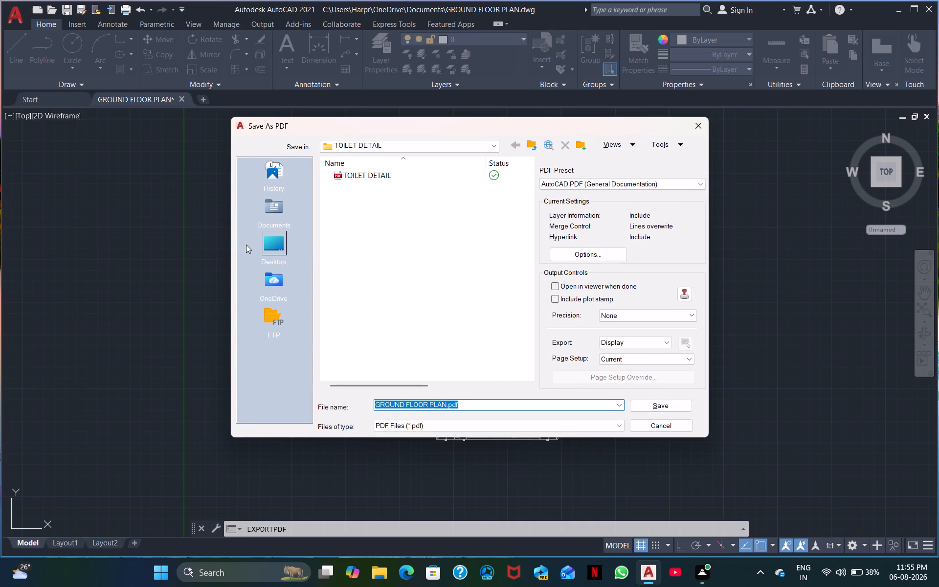
Look through the Desktop, Documents, RESIDENTIAL PLAN and OneDrive folders for a place to save the PDF.
{"action": "left_click", "coordinate": [261, 241]}
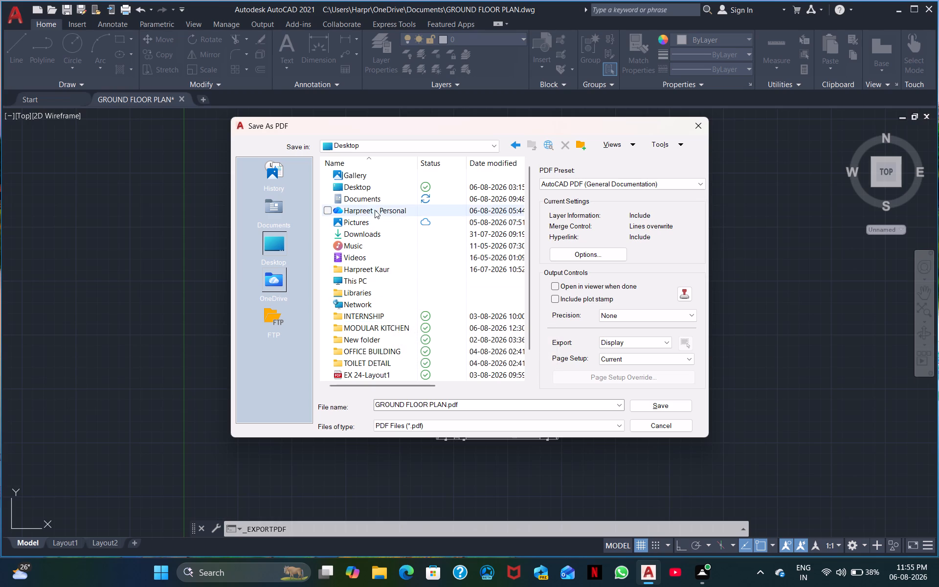
{"action": "scroll", "coordinate": [391, 251], "scroll_direction": "down", "scroll_amount": 7}
{"action": "scroll", "coordinate": [387, 324], "scroll_direction": "down", "scroll_amount": 2}
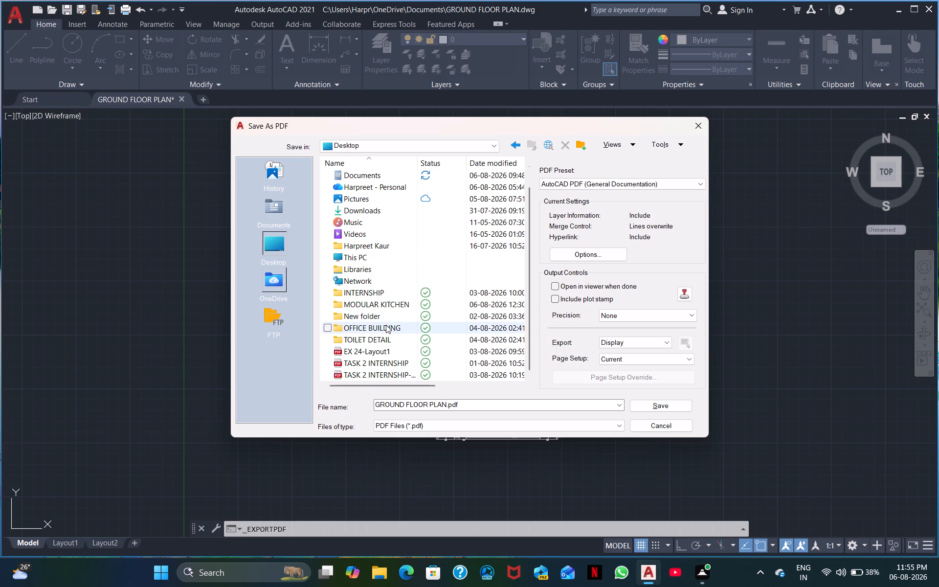
{"action": "scroll", "coordinate": [386, 325], "scroll_direction": "down", "scroll_amount": 9}
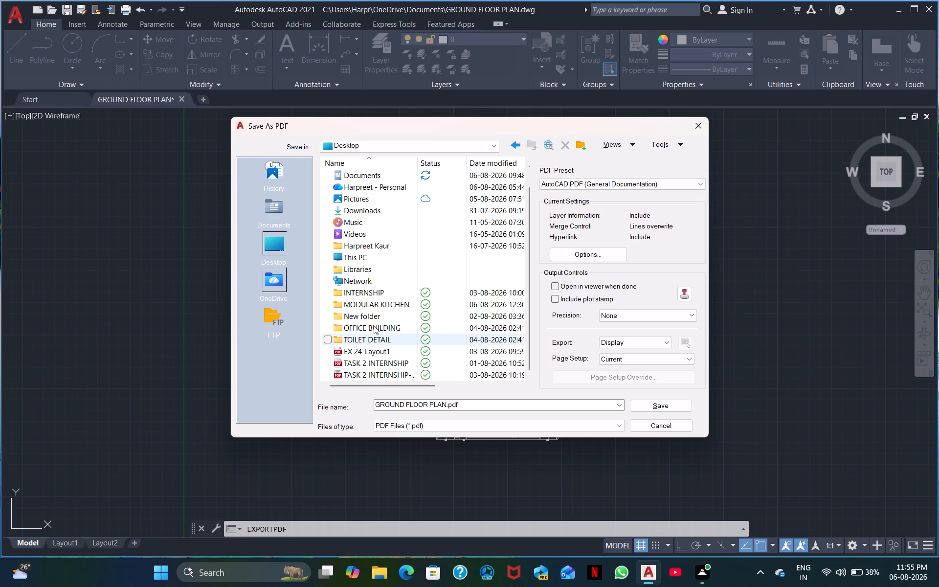
{"action": "left_click", "coordinate": [271, 222]}
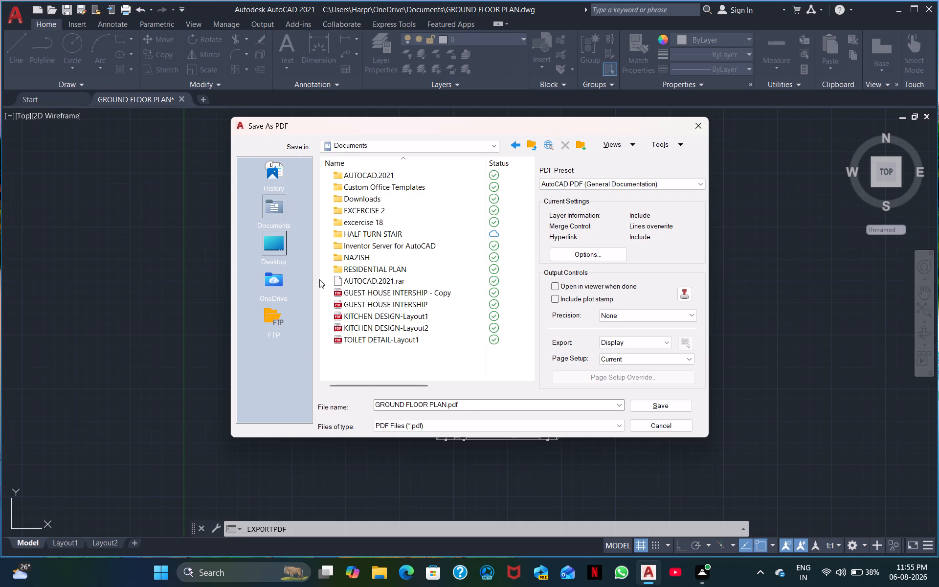
{"action": "double_click", "coordinate": [383, 268]}
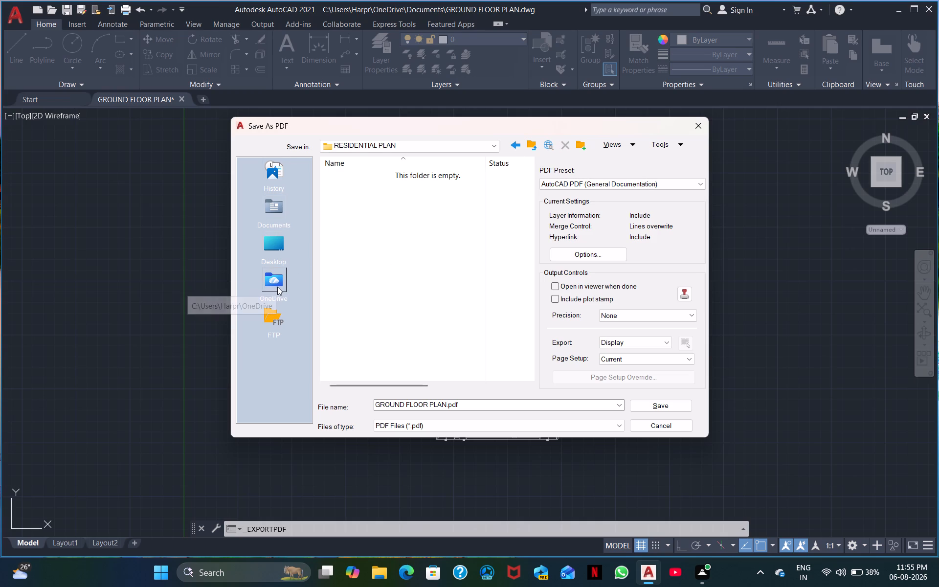
{"action": "left_click", "coordinate": [267, 252]}
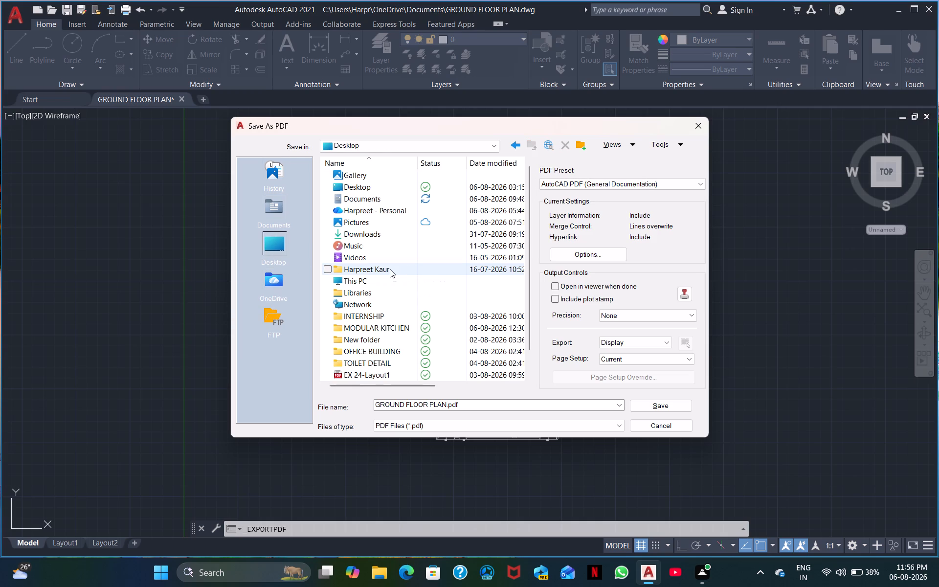
{"action": "scroll", "coordinate": [388, 270], "scroll_direction": "down", "scroll_amount": 6}
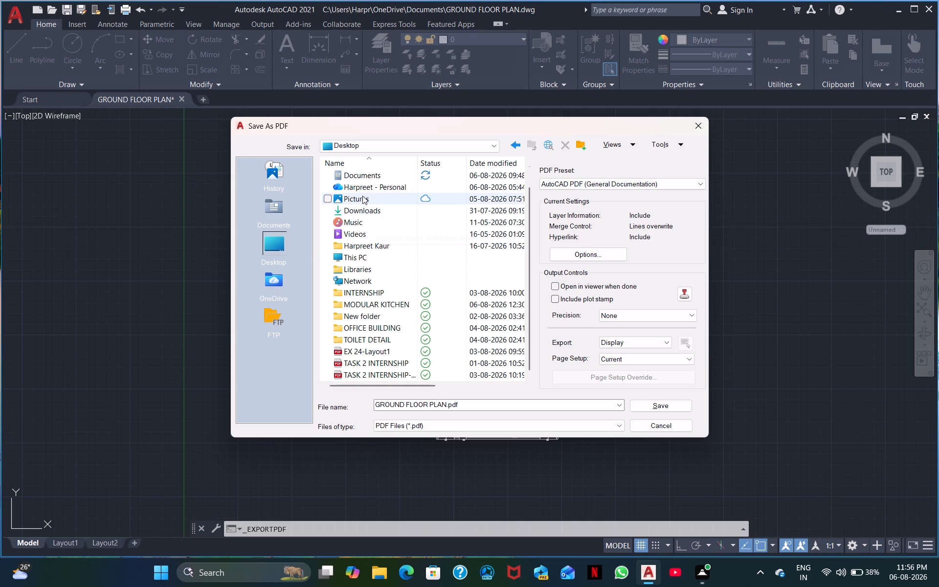
{"action": "left_click", "coordinate": [273, 245]}
{"action": "left_click", "coordinate": [278, 251]}
{"action": "left_click", "coordinate": [279, 285]}
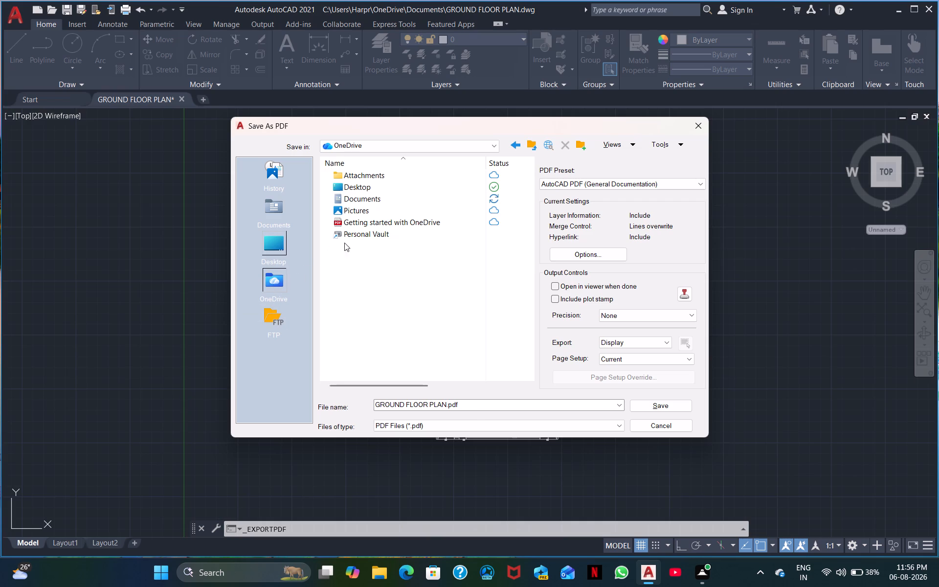
Save the PDF export as GROUND FLOOR PLAN.pdf in the RESIDENTIAL PLAN folder inside Documents.
{"action": "left_click", "coordinate": [278, 255]}
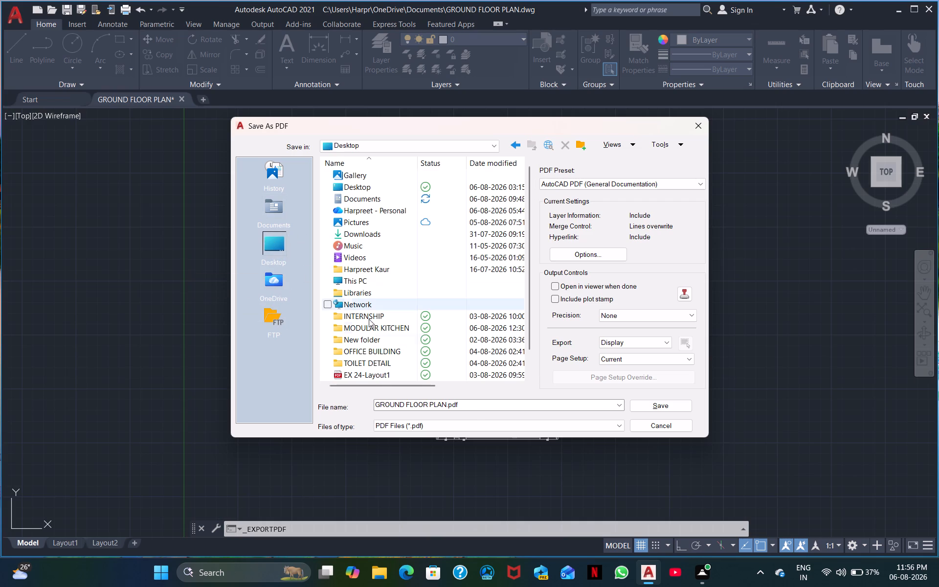
{"action": "scroll", "coordinate": [328, 307], "scroll_direction": "down", "scroll_amount": 3}
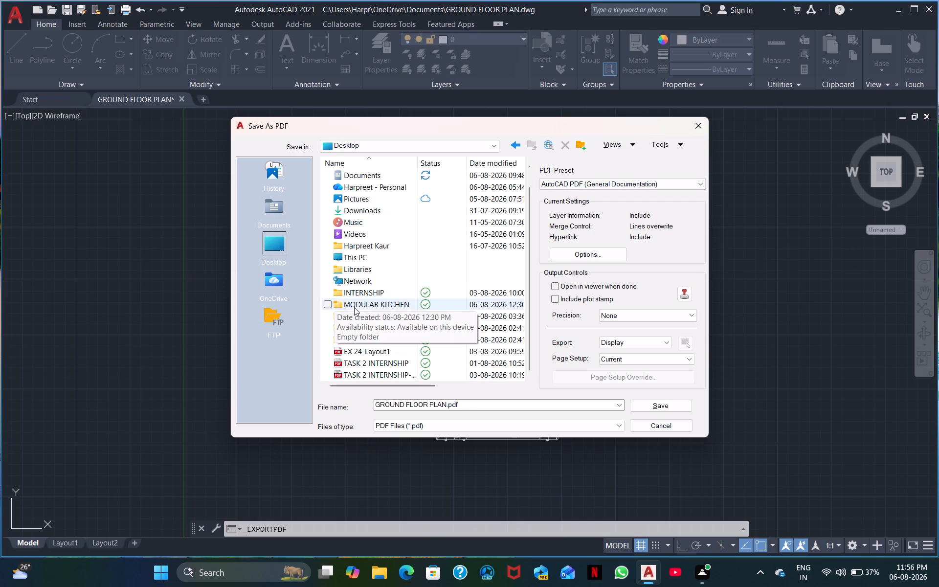
{"action": "scroll", "coordinate": [355, 313], "scroll_direction": "down", "scroll_amount": 3}
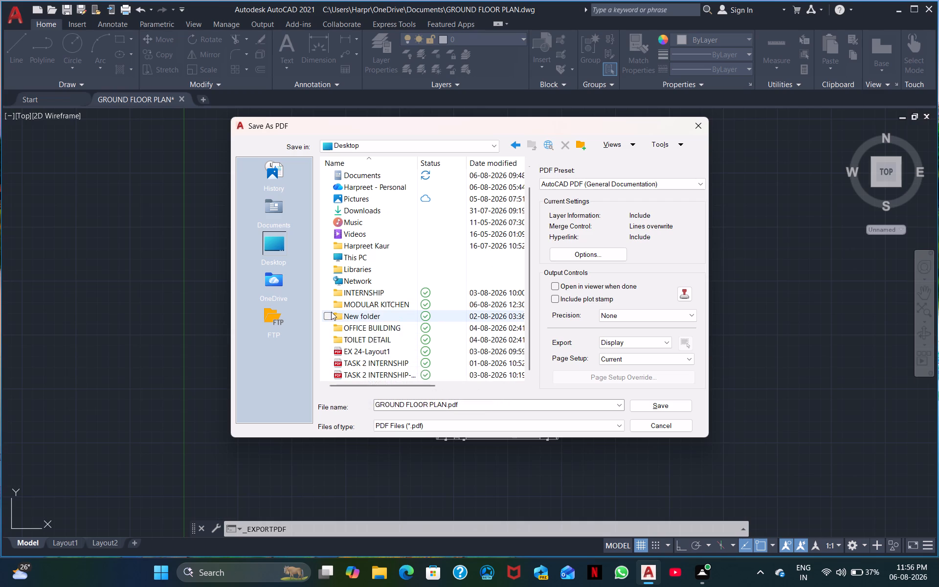
{"action": "left_click", "coordinate": [351, 317]}
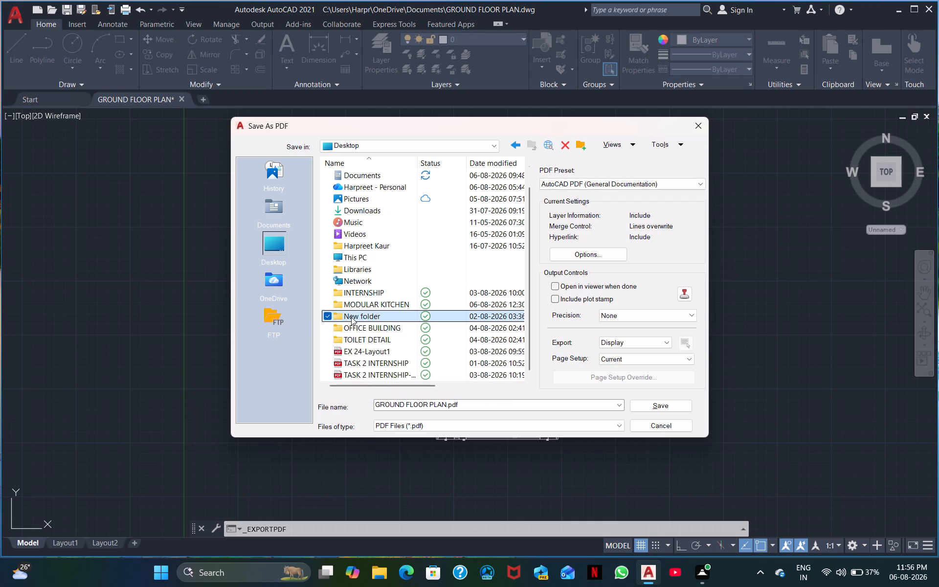
{"action": "double_click", "coordinate": [351, 317]}
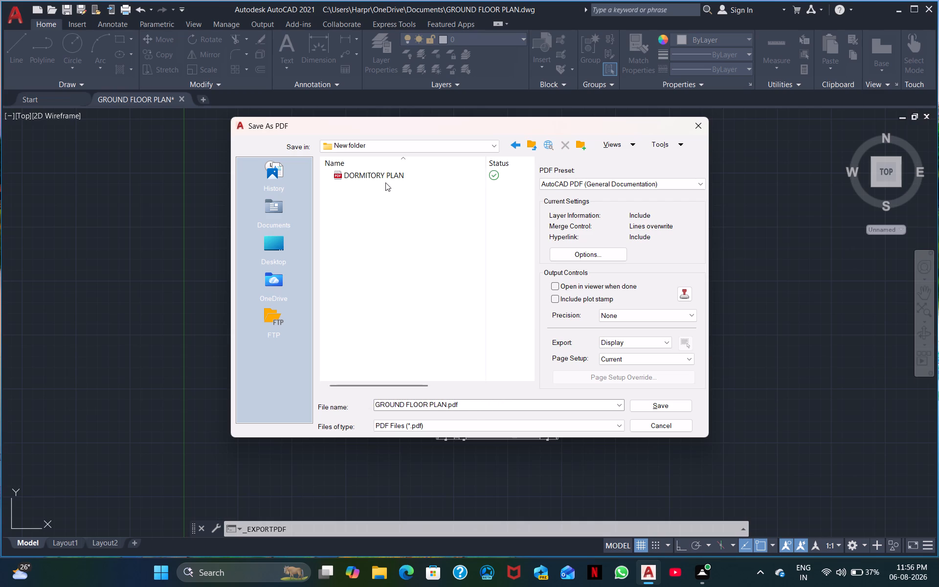
{"action": "left_click", "coordinate": [269, 217]}
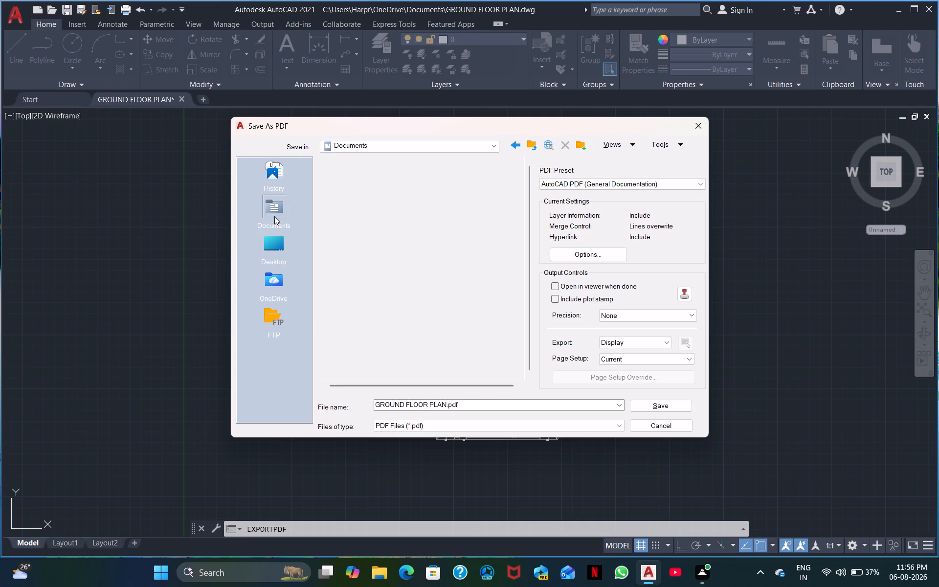
{"action": "scroll", "coordinate": [392, 290], "scroll_direction": "down", "scroll_amount": 2}
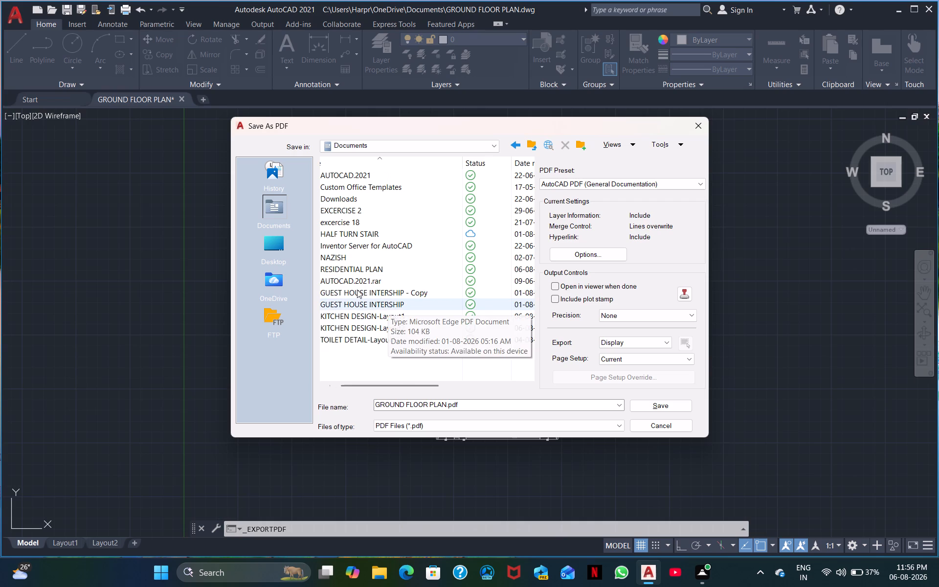
{"action": "scroll", "coordinate": [360, 291], "scroll_direction": "up", "scroll_amount": 3}
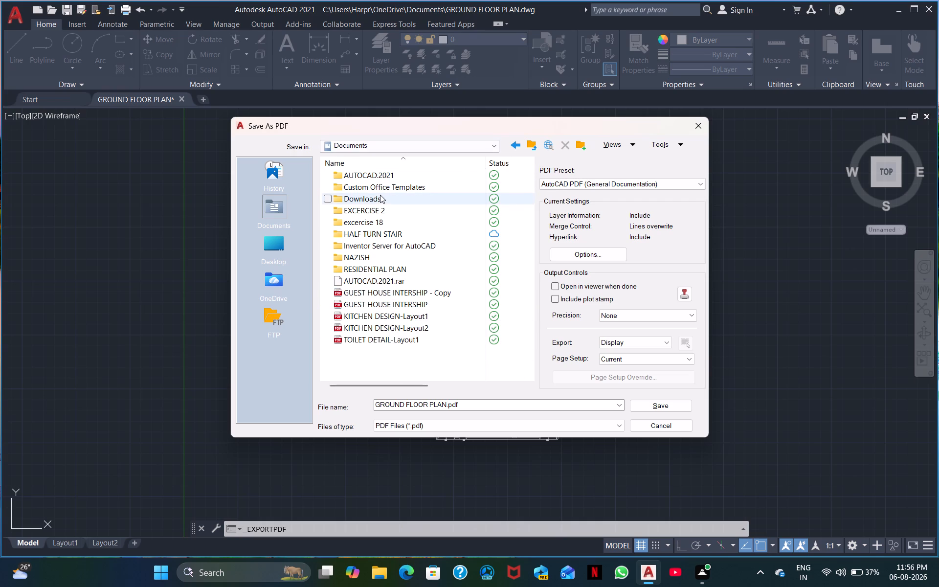
{"action": "double_click", "coordinate": [380, 270]}
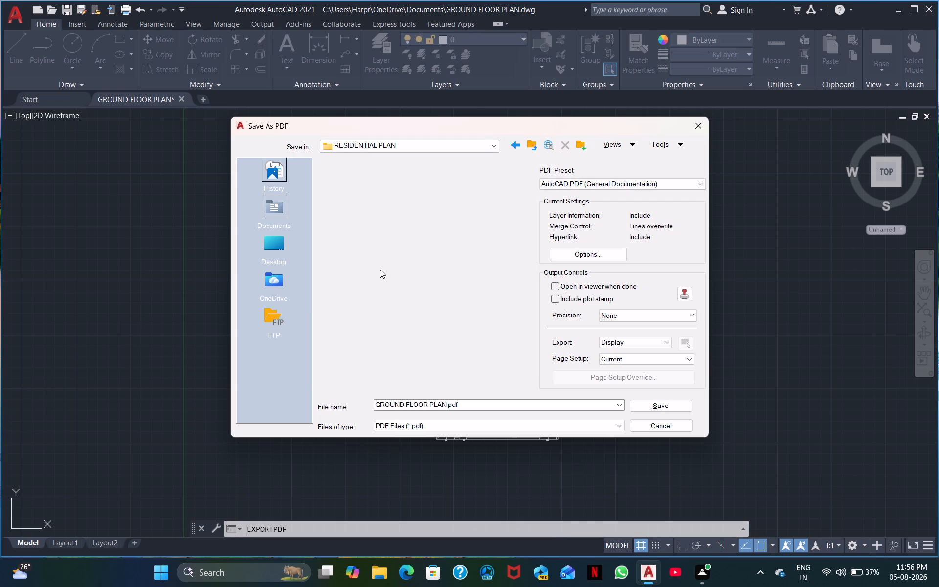
{"action": "double_click", "coordinate": [670, 407]}
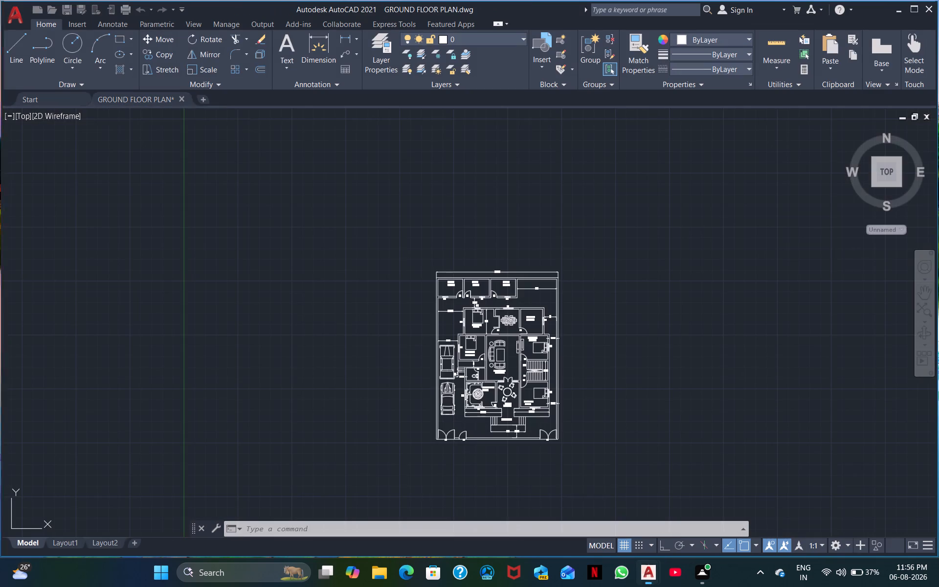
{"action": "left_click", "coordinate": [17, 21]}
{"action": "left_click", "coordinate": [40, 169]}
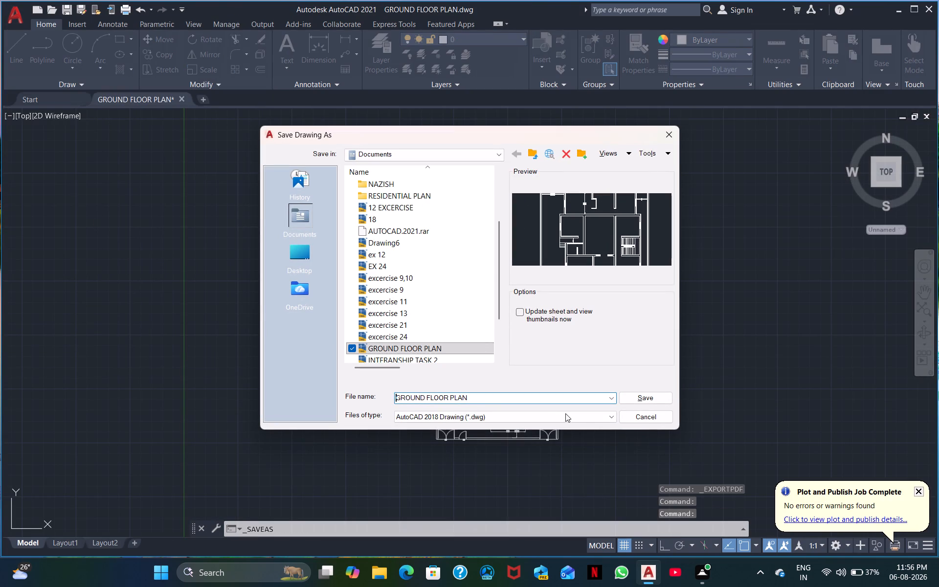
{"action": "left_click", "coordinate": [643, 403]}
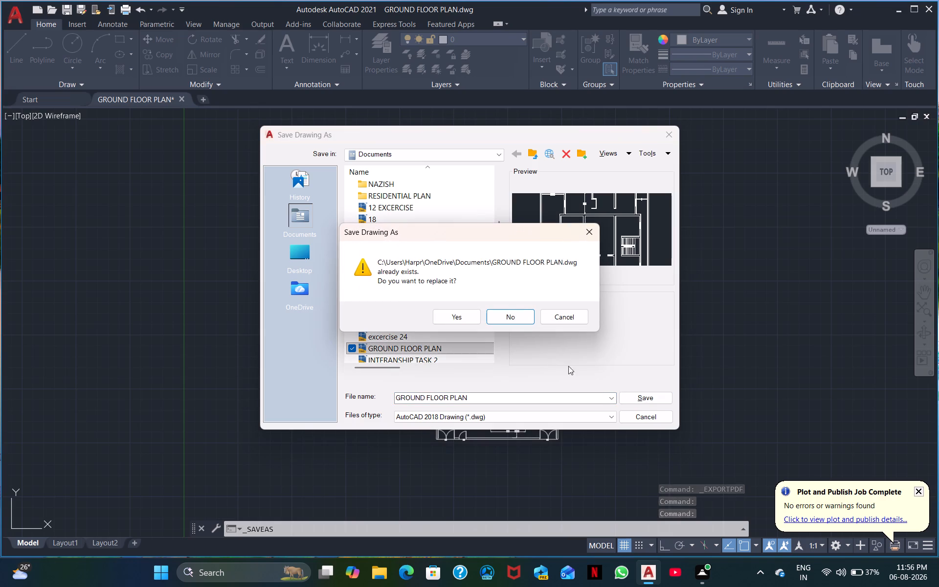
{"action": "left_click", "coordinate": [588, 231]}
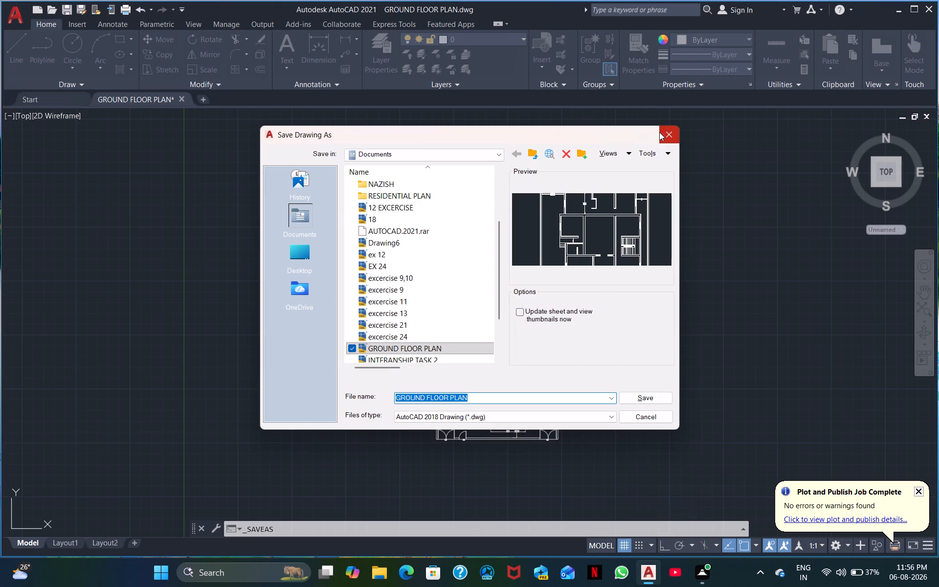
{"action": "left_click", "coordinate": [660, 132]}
Bring up the file commands for the GROUND FLOOR PLAN drawing.
{"action": "left_click", "coordinate": [17, 16]}
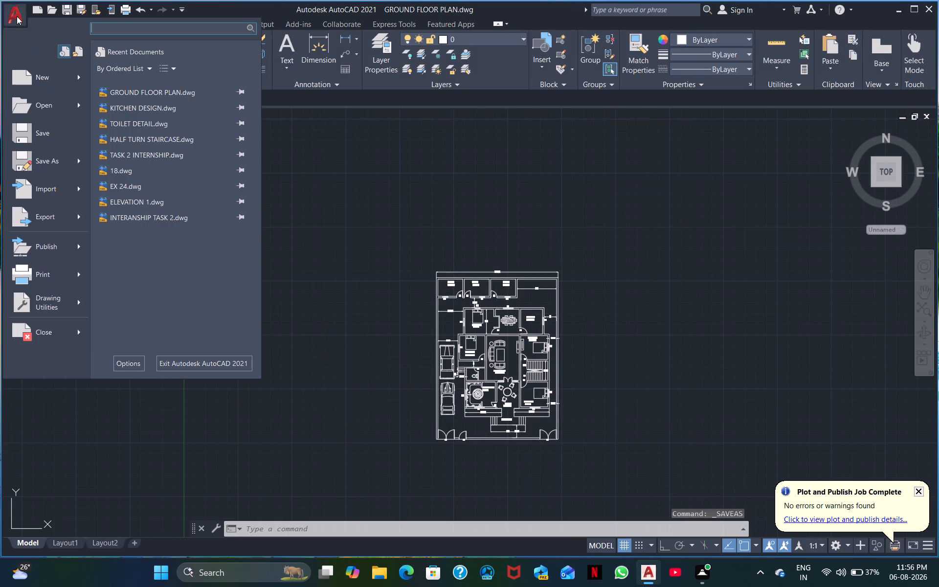